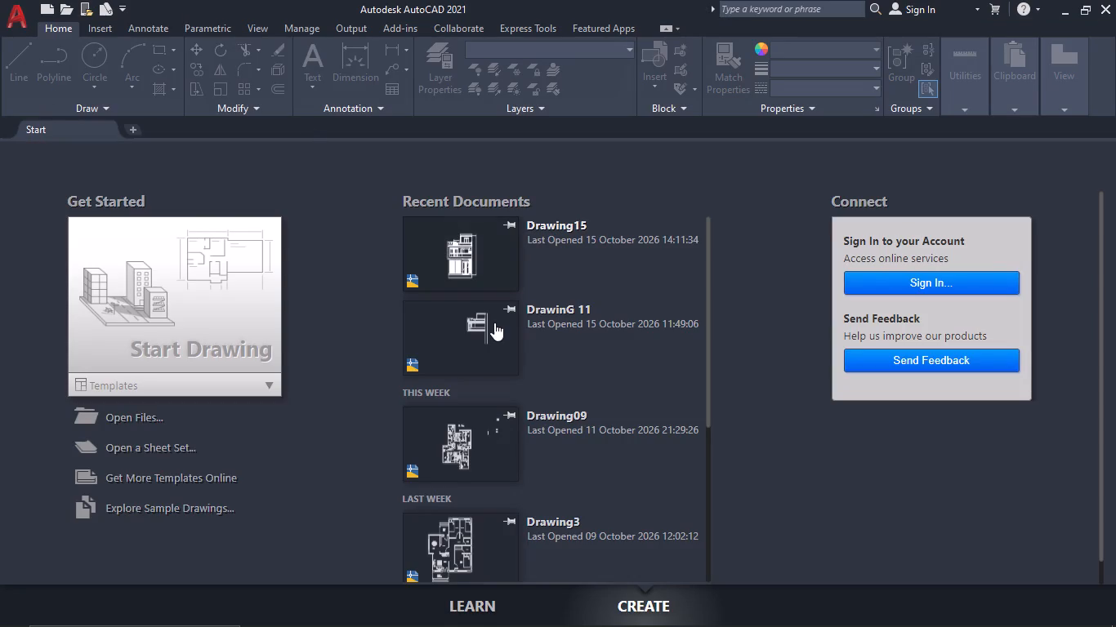
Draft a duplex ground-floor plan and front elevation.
Open the recent drawing Drawing15.
{"action": "left_click", "coordinate": [467, 286]}
{"action": "scroll", "coordinate": [692, 391], "scroll_direction": "down", "scroll_amount": 1}
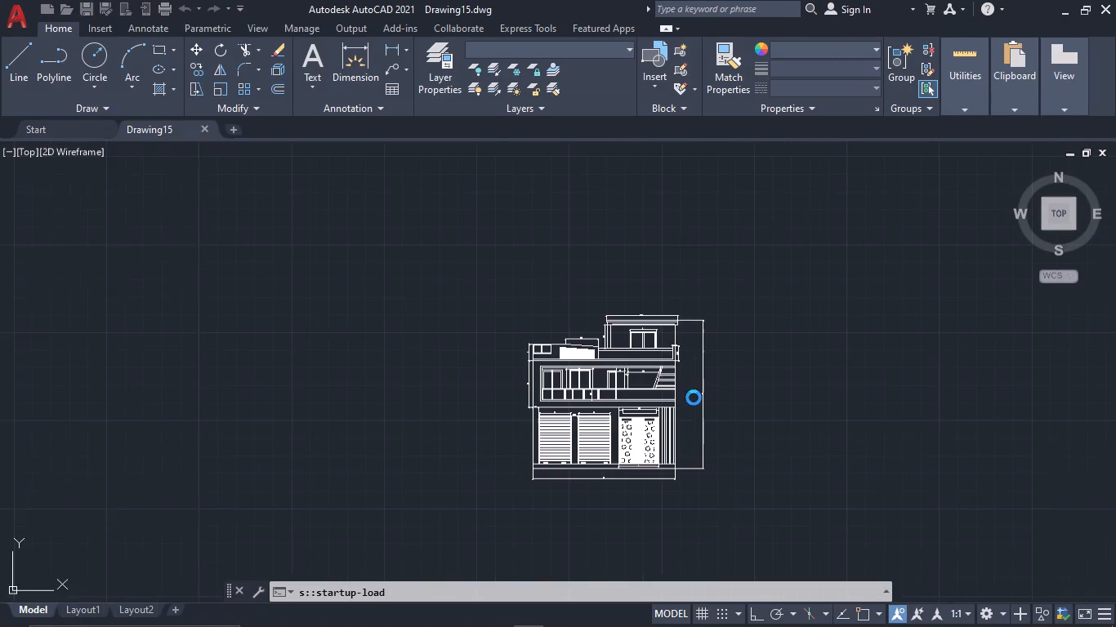
{"action": "middle_click_drag", "start_coordinate": [835, 389], "coordinate": [355, 380]}
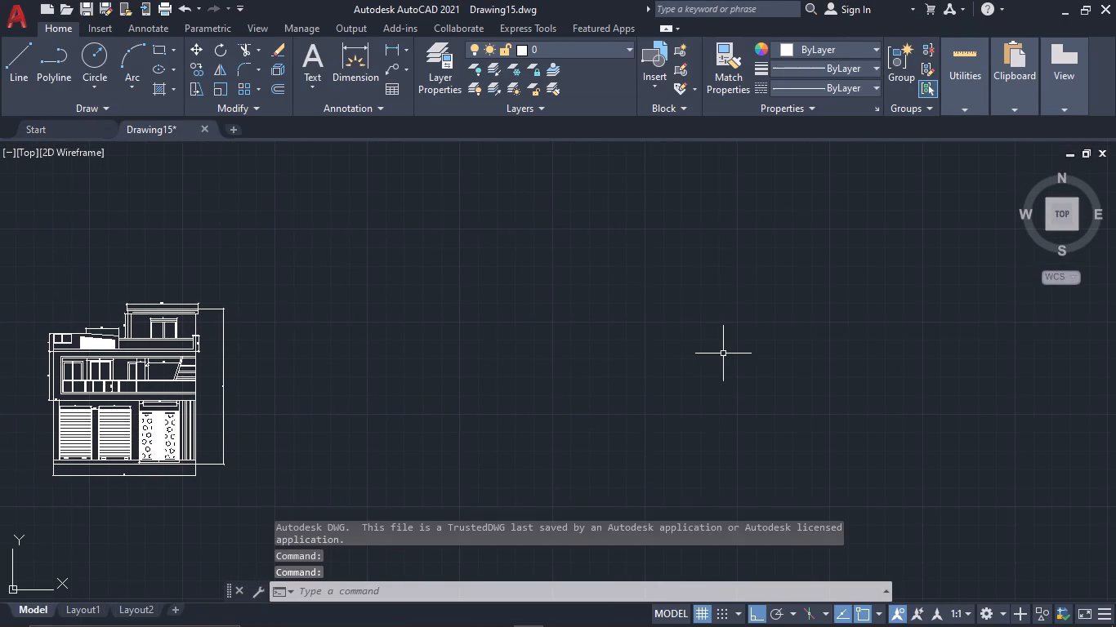
{"action": "middle_click_drag", "start_coordinate": [725, 354], "coordinate": [508, 365]}
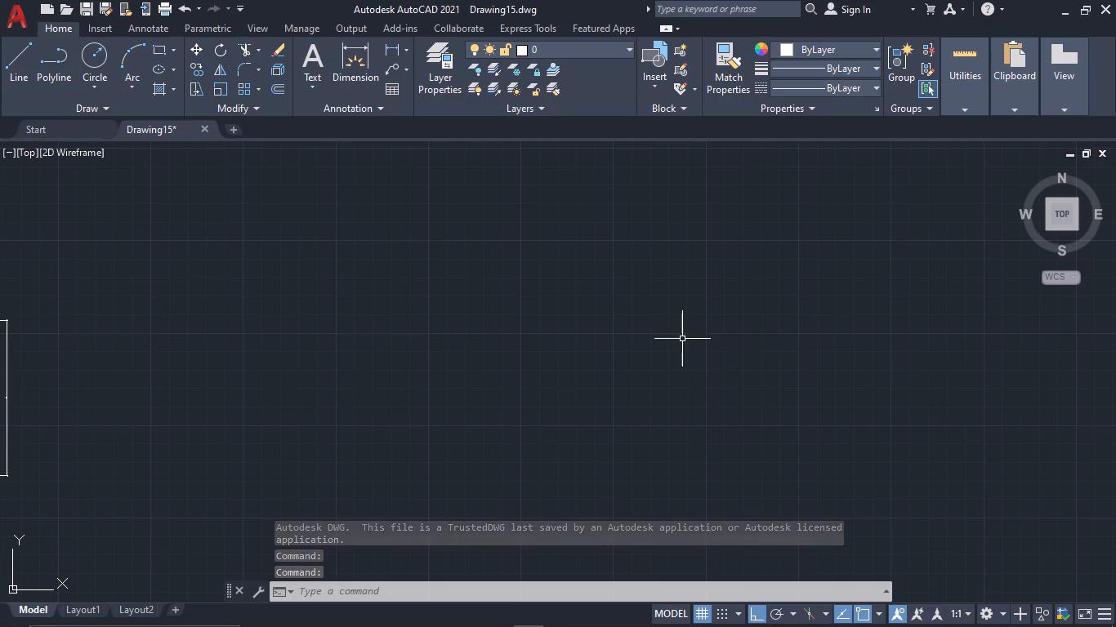
{"action": "middle_click_drag", "start_coordinate": [681, 338], "coordinate": [614, 302]}
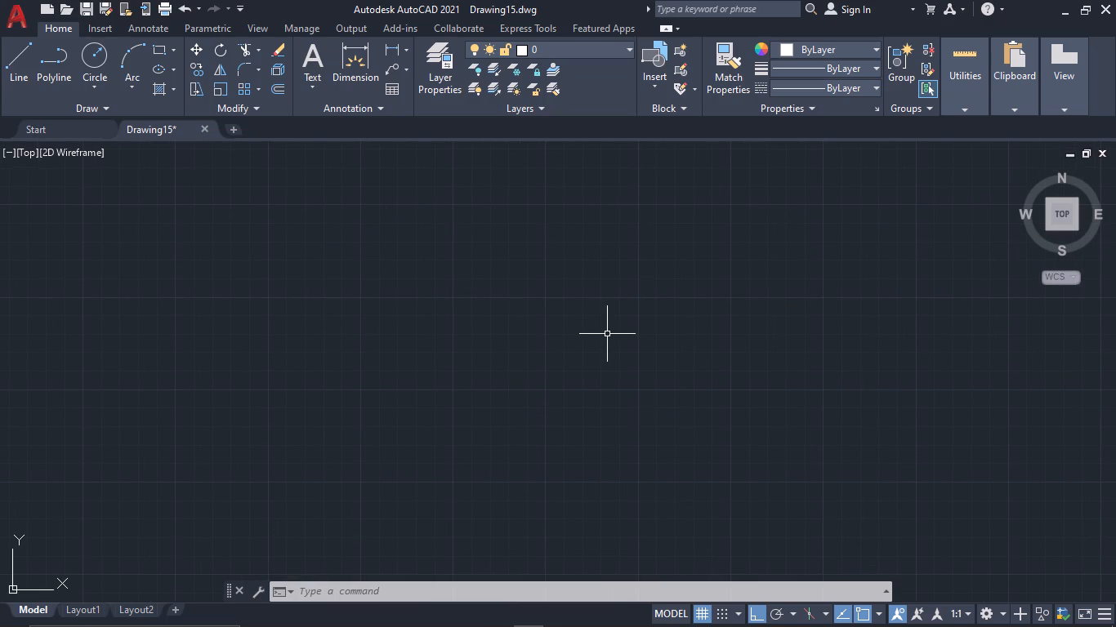
{"action": "scroll", "coordinate": [604, 342], "scroll_direction": "down", "scroll_amount": 3}
{"action": "scroll", "coordinate": [501, 354], "scroll_direction": "up", "scroll_amount": 3}
{"action": "middle_click_drag", "start_coordinate": [607, 356], "coordinate": [337, 369]}
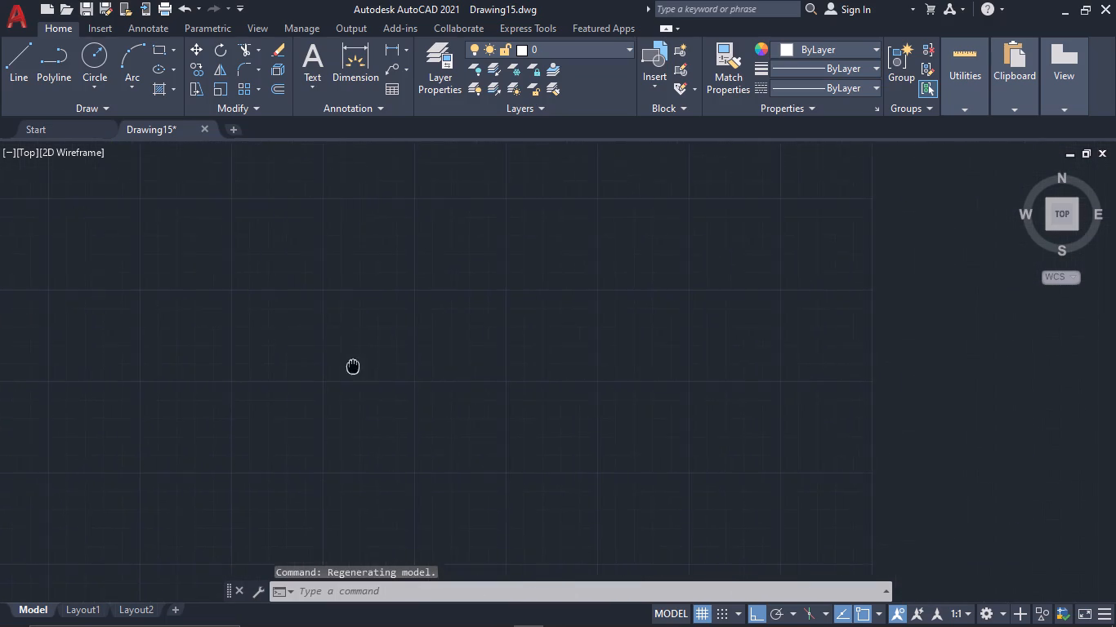
{"action": "middle_click_drag", "start_coordinate": [337, 369], "coordinate": [315, 372]}
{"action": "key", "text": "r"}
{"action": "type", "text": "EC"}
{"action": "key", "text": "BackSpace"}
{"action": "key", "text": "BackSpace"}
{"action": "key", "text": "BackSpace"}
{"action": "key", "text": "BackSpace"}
Set the LOGFILEMODE system variable to 1.
{"action": "type", "text": "LOG"}
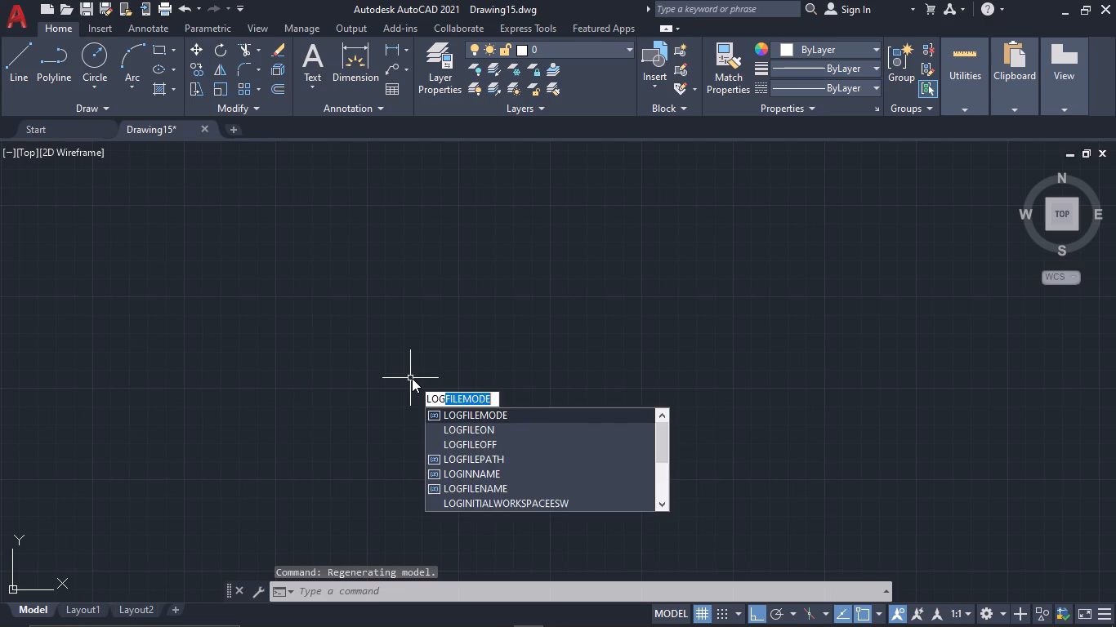
{"action": "key", "text": "space"}
{"action": "type", "text": "1"}
{"action": "key", "text": "space"}
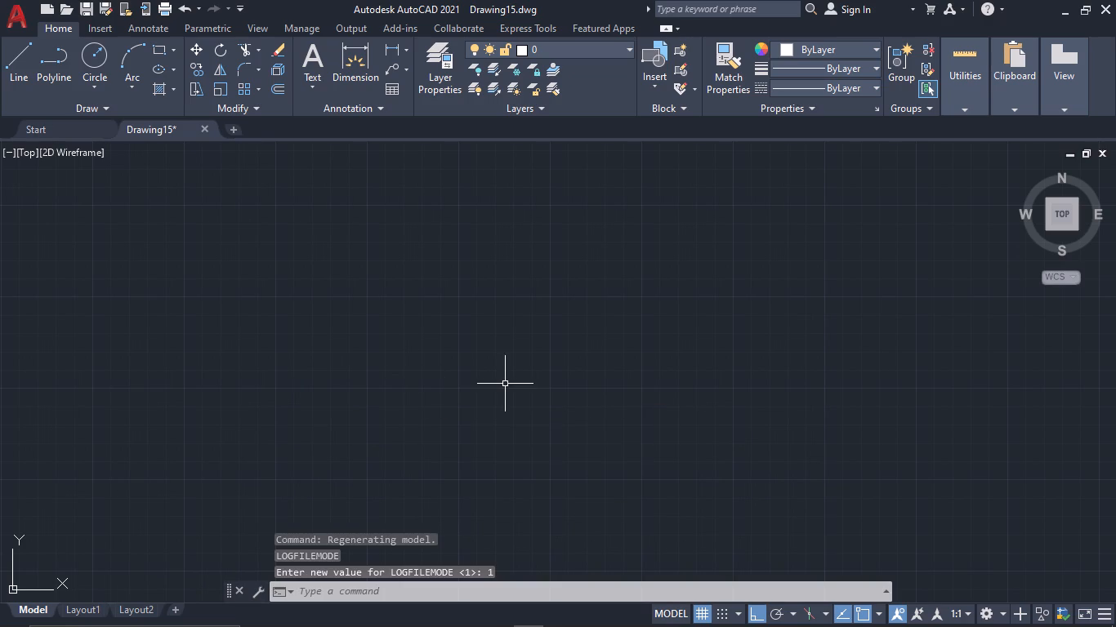
Draw a rectangle 60' long and 80' wide in the empty area beside the existing building elevation.
{"action": "key", "text": "r"}
{"action": "type", "text": "EC"}
{"action": "key", "text": "space"}
{"action": "left_click", "coordinate": [482, 328]}
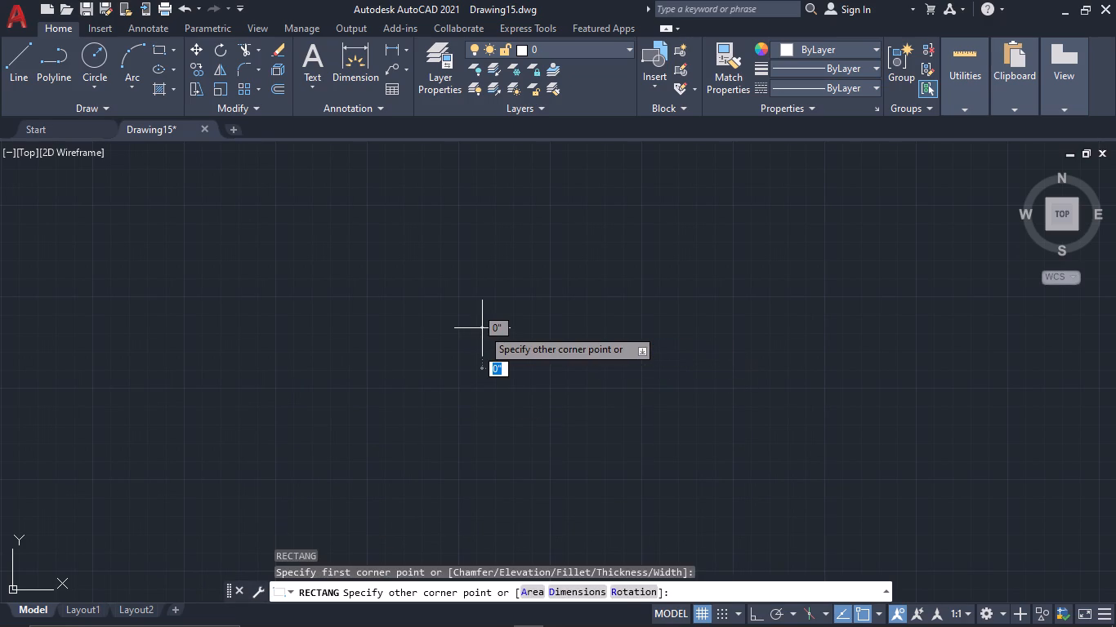
{"action": "type", "text": "D"}
{"action": "key", "text": "space"}
{"action": "type", "text": "60'"}
{"action": "key", "text": "space"}
{"action": "type", "text": "80'"}
{"action": "key", "text": "space"}
{"action": "middle_click_drag", "start_coordinate": [482, 328], "coordinate": [435, 510]}
{"action": "scroll", "coordinate": [435, 509], "scroll_direction": "down", "scroll_amount": 1}
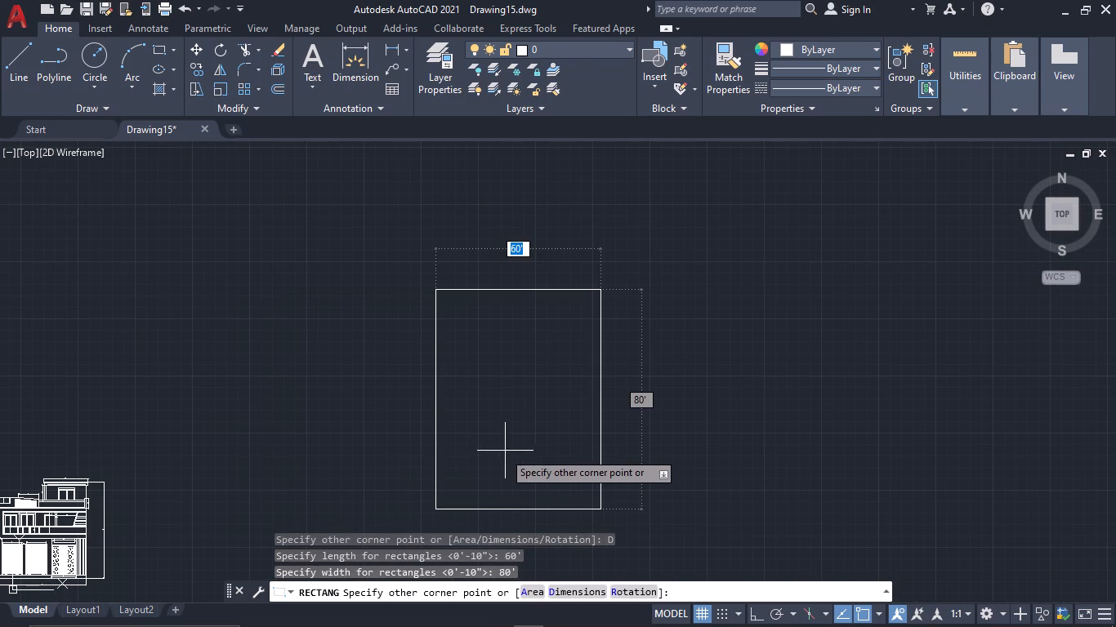
{"action": "left_click", "coordinate": [510, 451]}
Offset the 60' by 80' rectangle 9" inward to form the outer wall thickness.
{"action": "scroll", "coordinate": [495, 420], "scroll_direction": "up", "scroll_amount": 2}
{"action": "scroll", "coordinate": [495, 420], "scroll_direction": "down", "scroll_amount": 1}
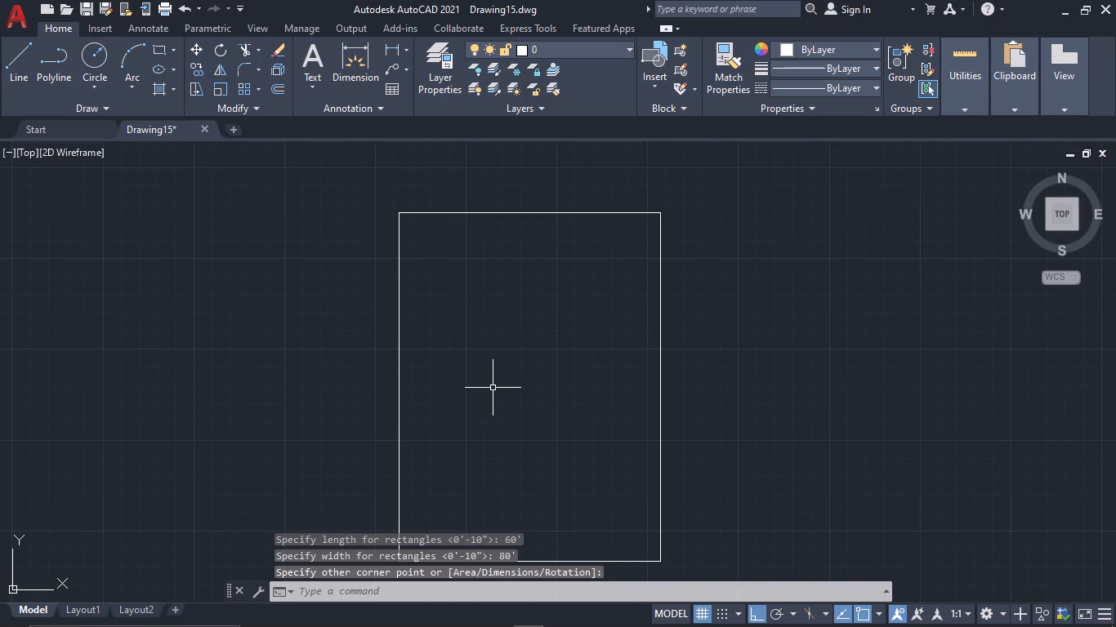
{"action": "middle_click_drag", "start_coordinate": [492, 386], "coordinate": [480, 476]}
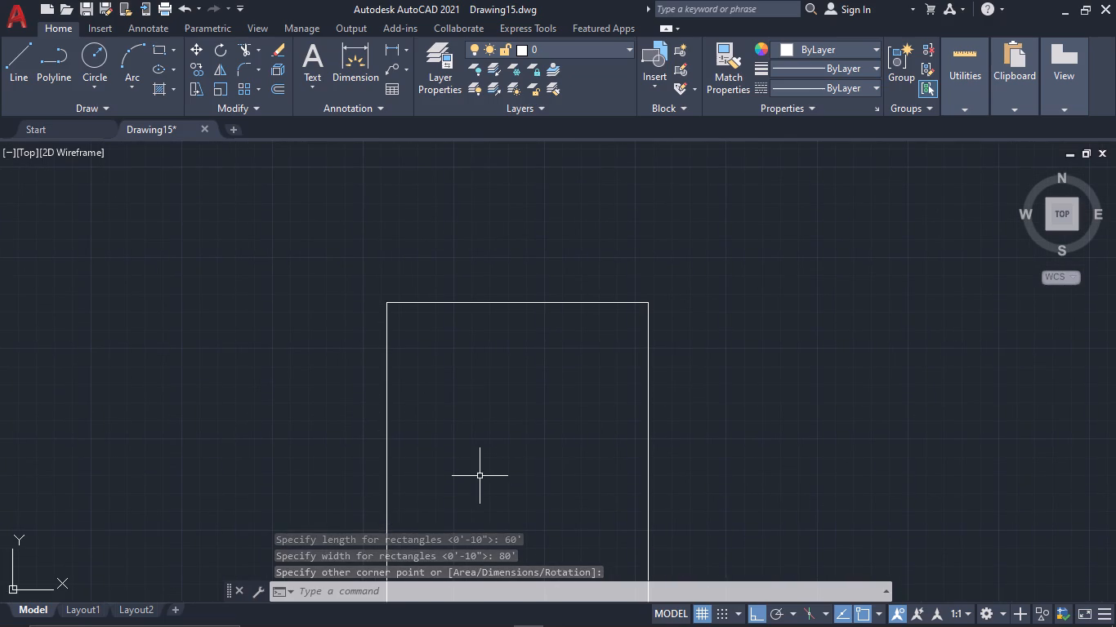
{"action": "middle_click_drag", "start_coordinate": [539, 416], "coordinate": [518, 332]}
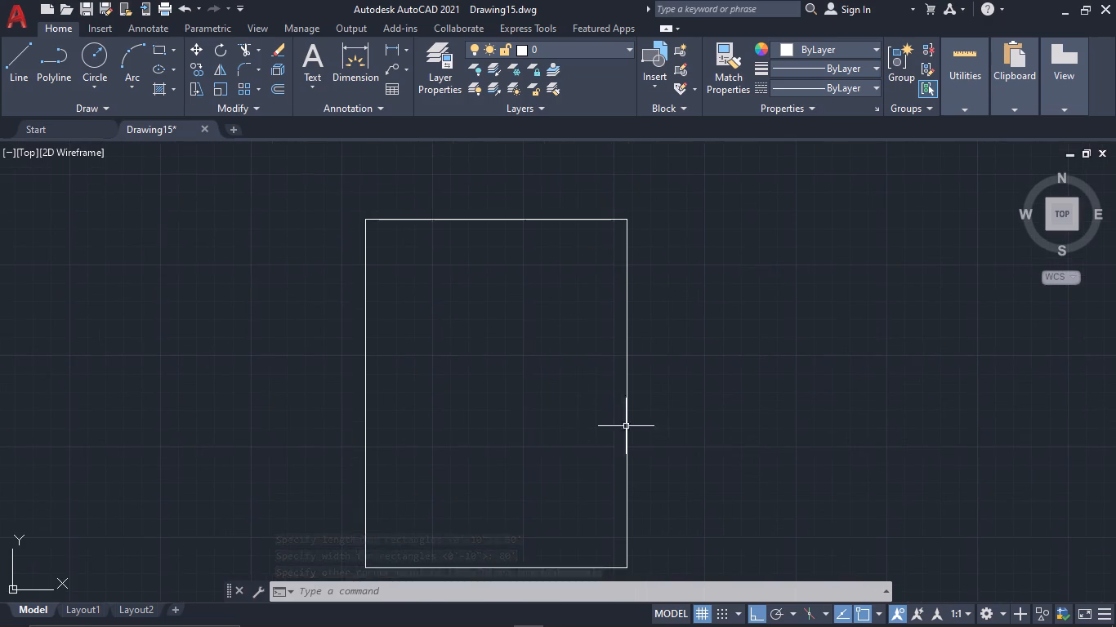
{"action": "left_click_drag", "start_coordinate": [743, 438], "coordinate": [609, 411]}
{"action": "left_click", "coordinate": [557, 381]}
{"action": "type", "text": "OF 9\""}
{"action": "key", "text": "space"}
{"action": "left_click", "coordinate": [539, 381]}
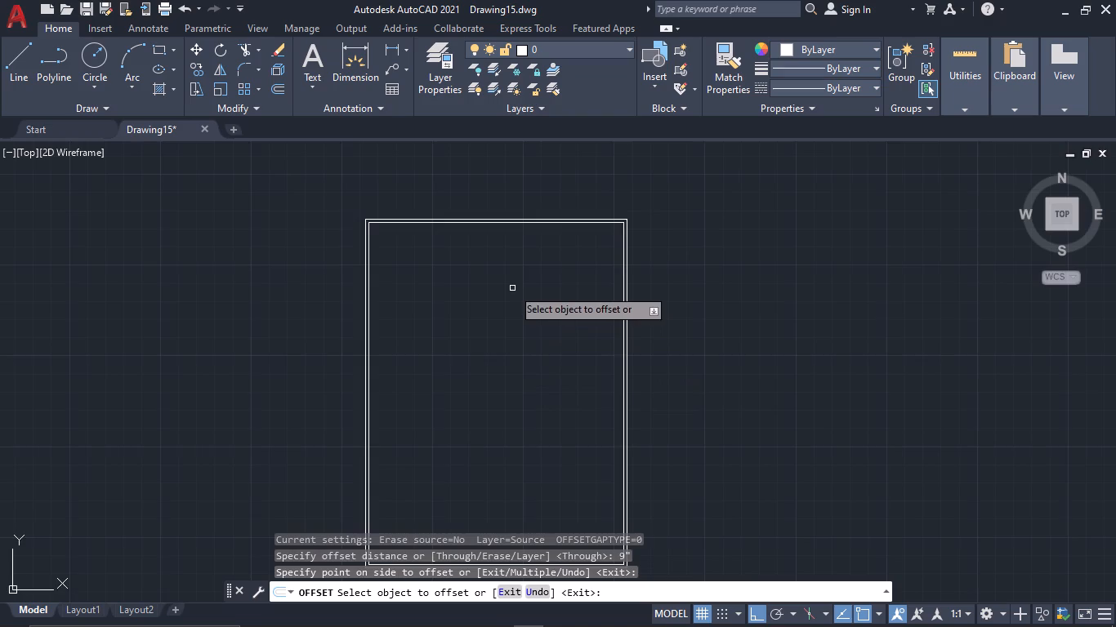
{"action": "scroll", "coordinate": [512, 288], "scroll_direction": "up", "scroll_amount": 2}
{"action": "middle_click_drag", "start_coordinate": [513, 287], "coordinate": [581, 432]}
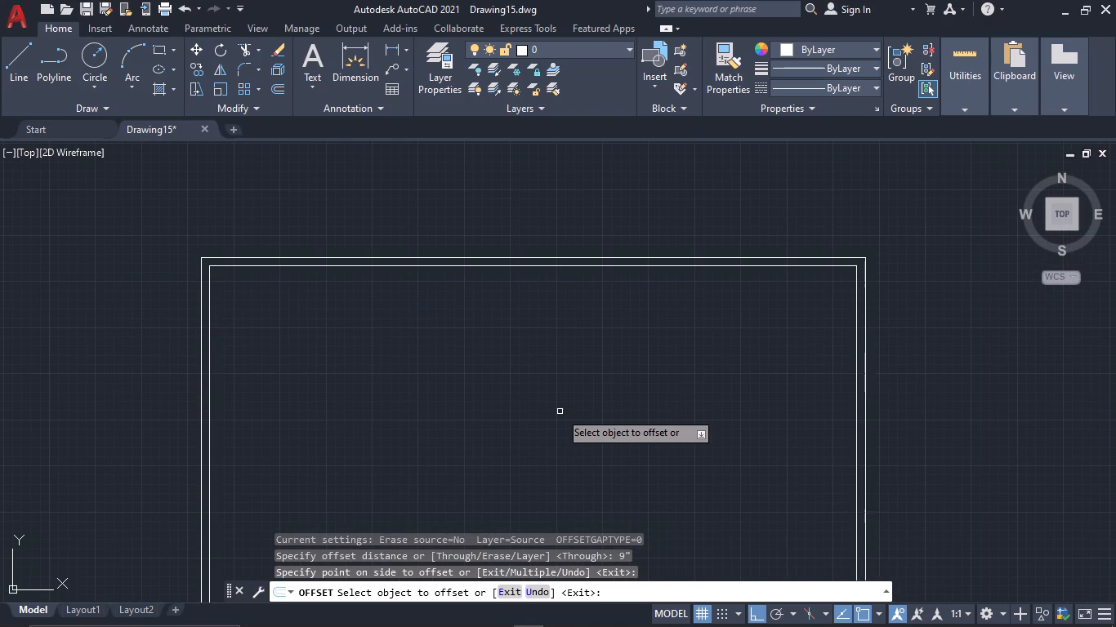
{"action": "key", "text": "Escape"}
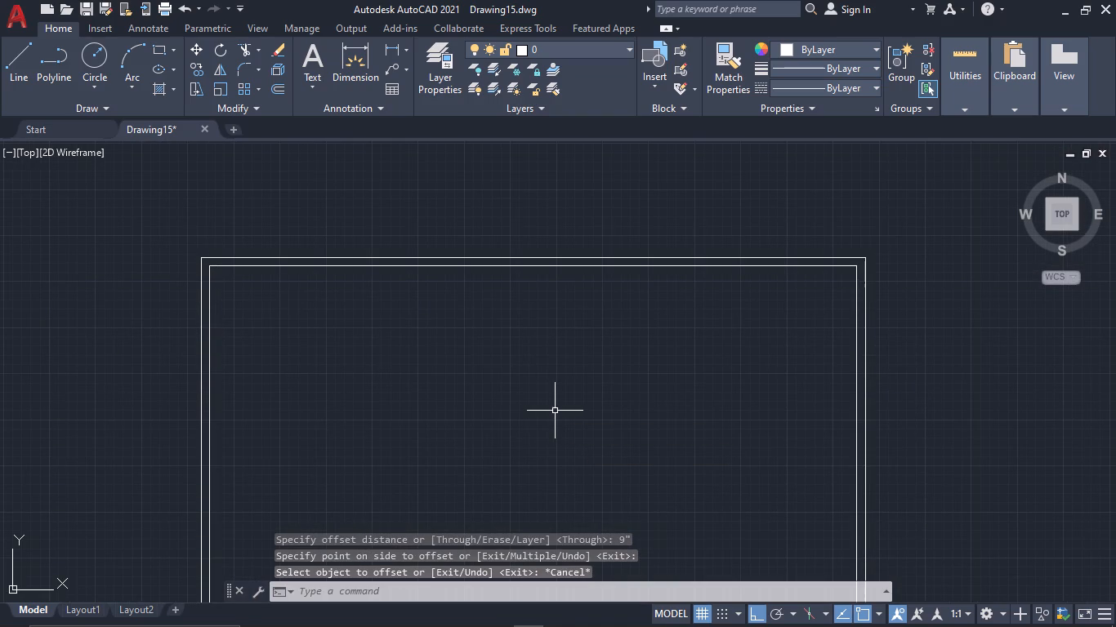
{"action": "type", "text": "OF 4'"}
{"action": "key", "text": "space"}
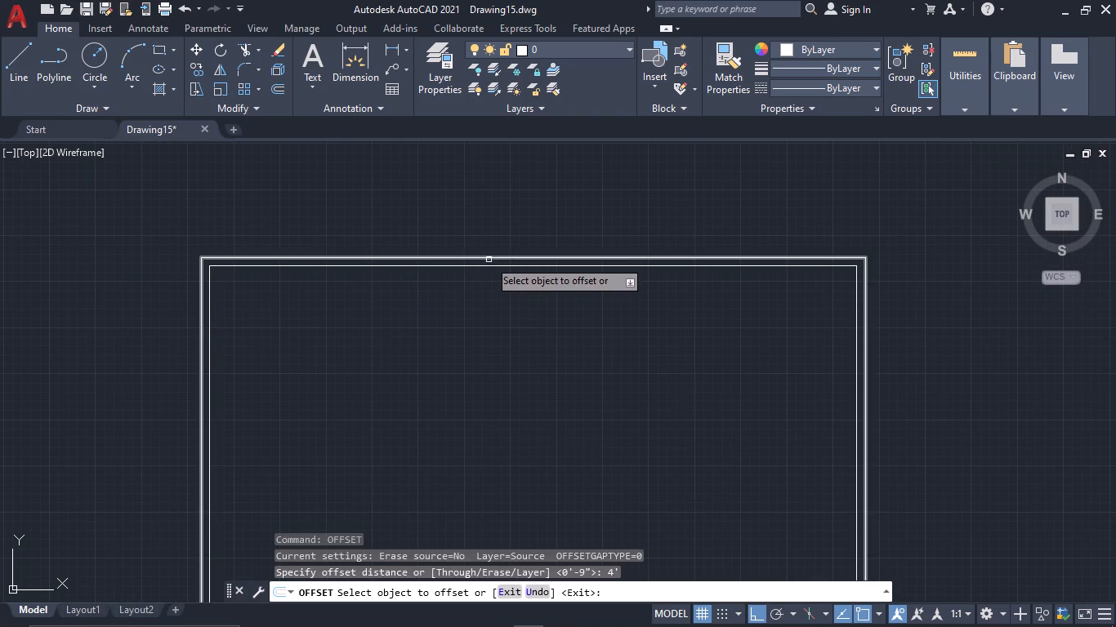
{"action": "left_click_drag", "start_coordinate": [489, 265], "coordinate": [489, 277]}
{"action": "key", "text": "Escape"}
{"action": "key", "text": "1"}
Explode both the outer and the inner wall rectangles into separate lines.
{"action": "left_click_drag", "start_coordinate": [1115, 408], "coordinate": [618, 364]}
{"action": "left_click", "coordinate": [587, 355]}
{"action": "key", "text": "e"}
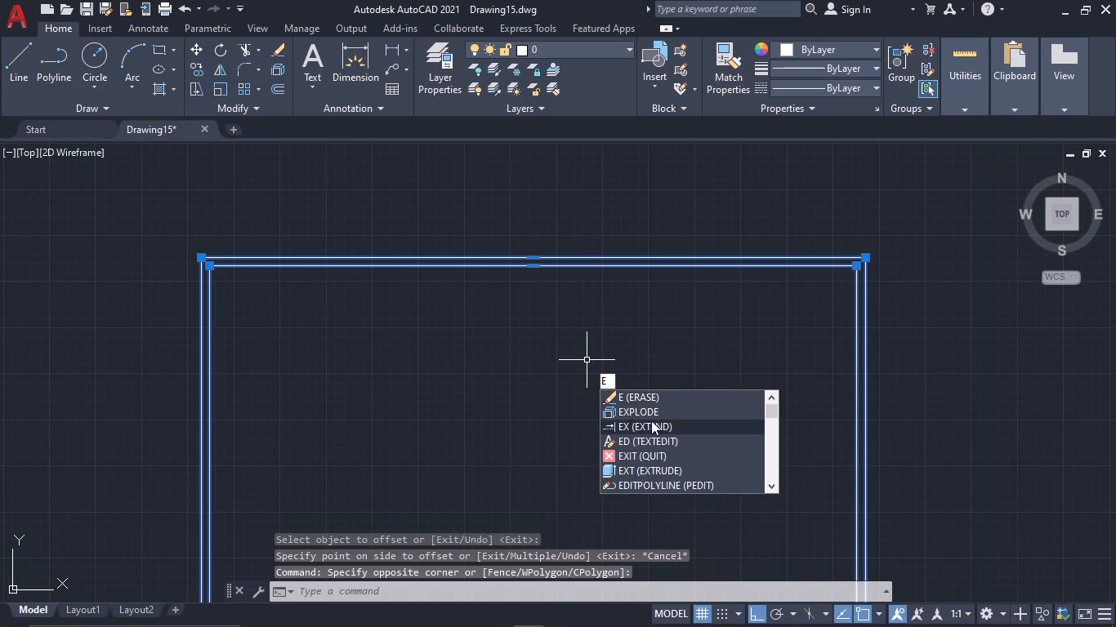
{"action": "left_click", "coordinate": [648, 407]}
Form a horizontal partition by offsetting the inner top wall line 4' downward and the new line a further 6".
{"action": "type", "text": "OF 4'"}
{"action": "key", "text": "space"}
{"action": "left_click", "coordinate": [727, 265]}
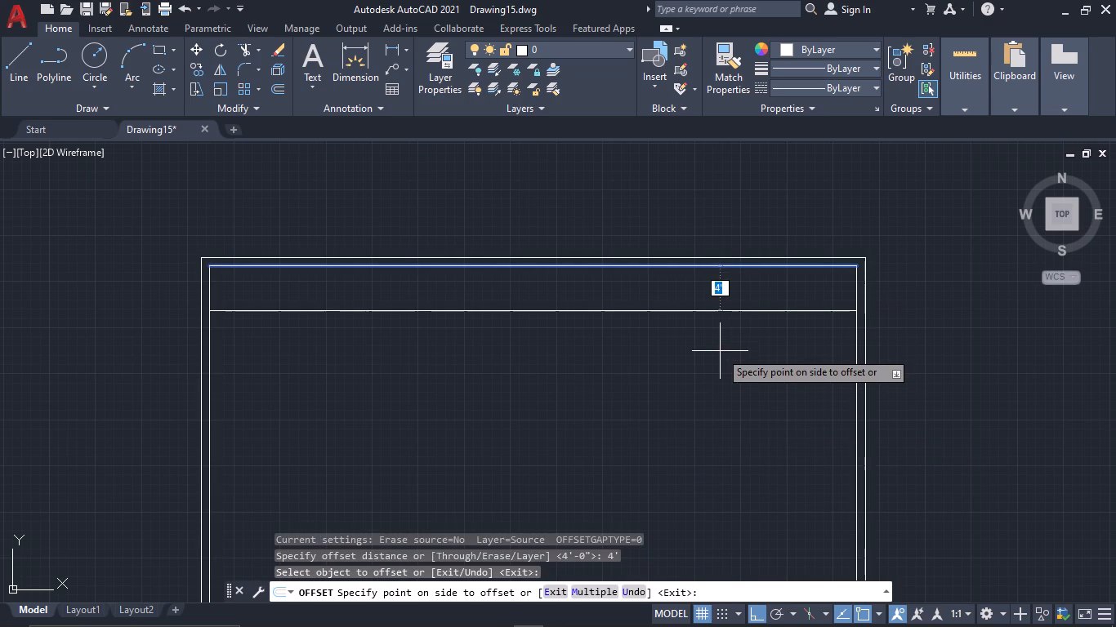
{"action": "left_click", "coordinate": [720, 351]}
{"action": "left_click", "coordinate": [710, 312]}
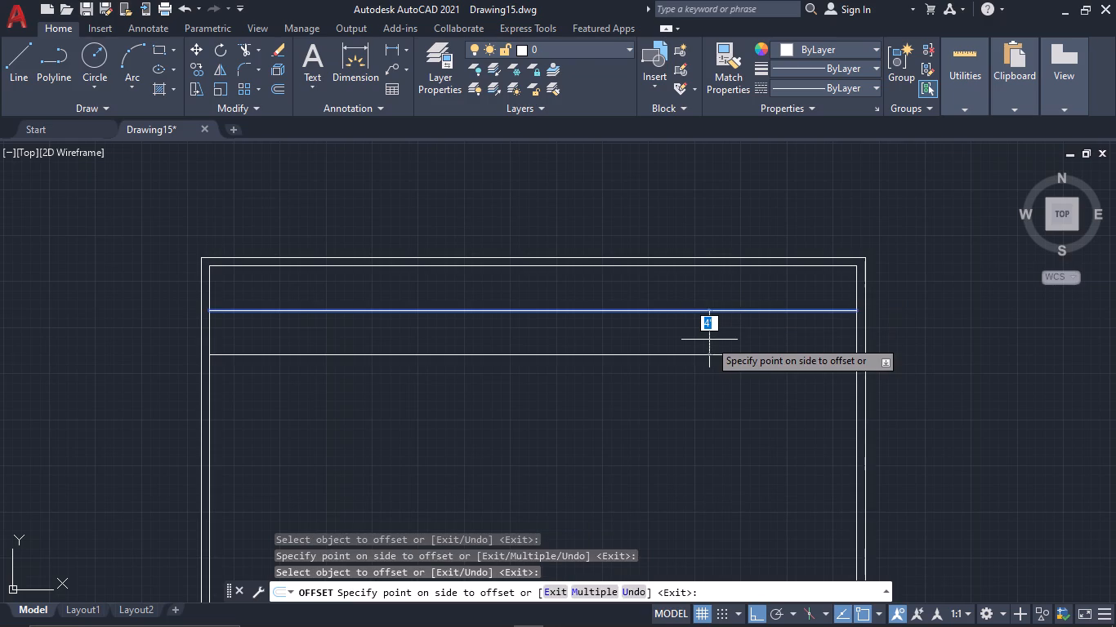
{"action": "type", "text": "6\""}
{"action": "key", "text": "space"}
{"action": "key", "text": "Escape"}
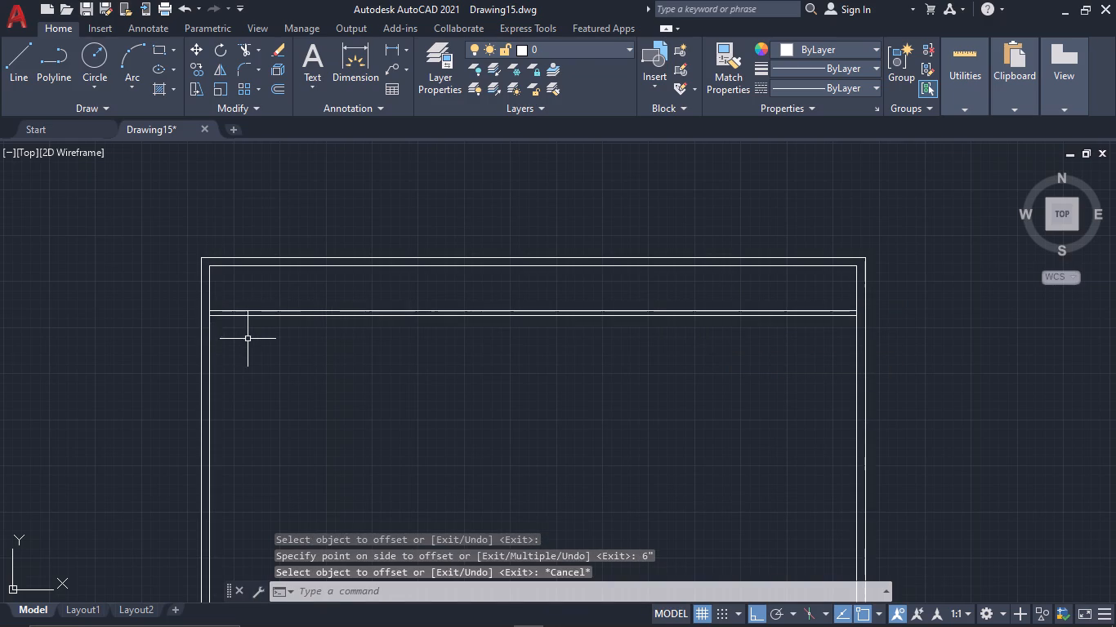
Form a vertical partition by offsetting the inner left wall line 8' to the right and the new line a further 9".
{"action": "middle_click_drag", "start_coordinate": [252, 339], "coordinate": [302, 387]}
{"action": "scroll", "coordinate": [302, 387], "scroll_direction": "up", "scroll_amount": 1}
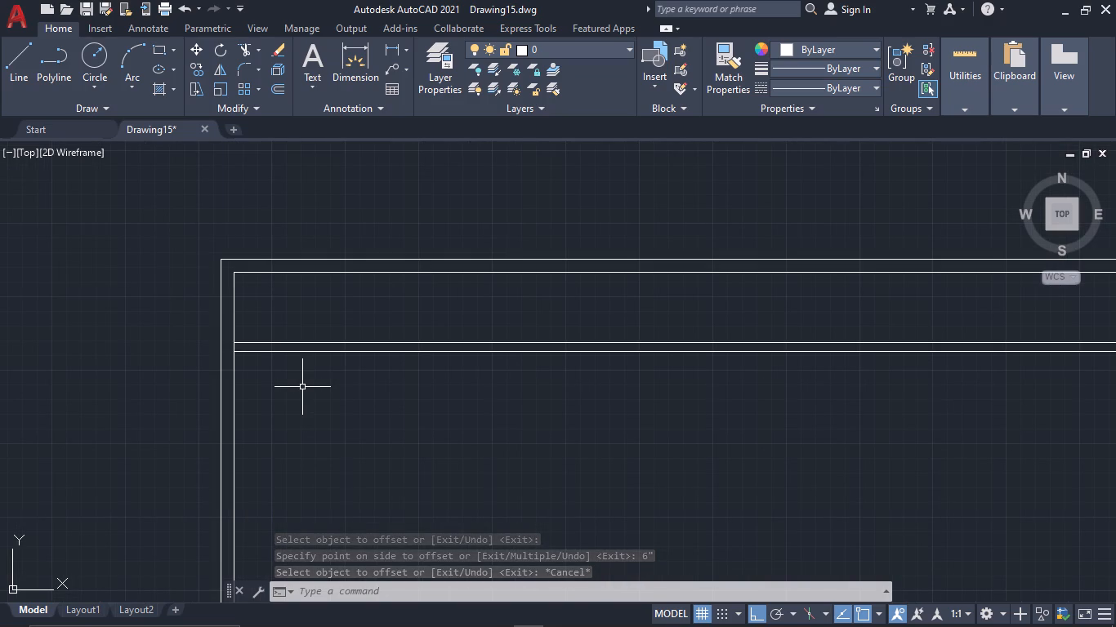
{"action": "type", "text": "OF 6'"}
{"action": "key", "text": "space"}
{"action": "left_click", "coordinate": [235, 293]}
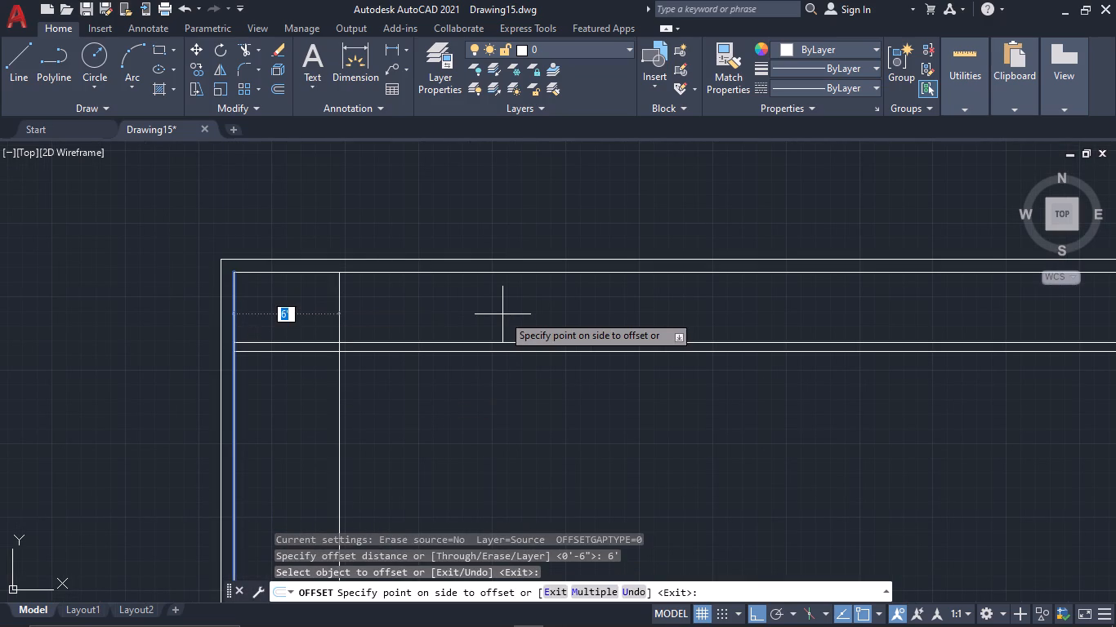
{"action": "type", "text": "8'"}
{"action": "key", "text": "space"}
{"action": "left_click_drag", "start_coordinate": [372, 315], "coordinate": [387, 315]}
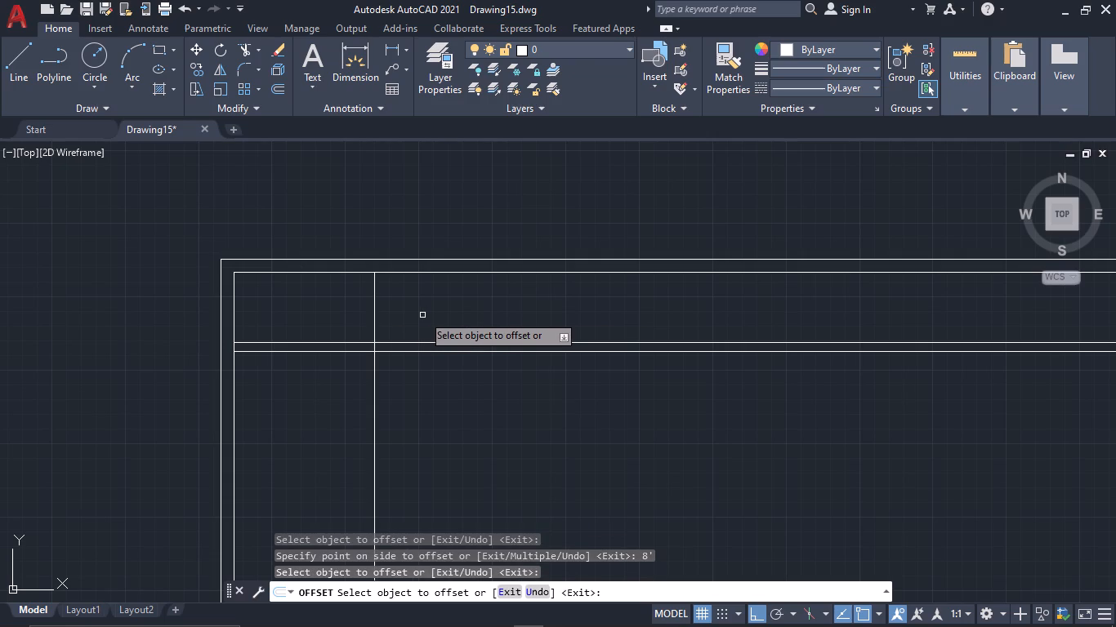
{"action": "left_click", "coordinate": [374, 310]}
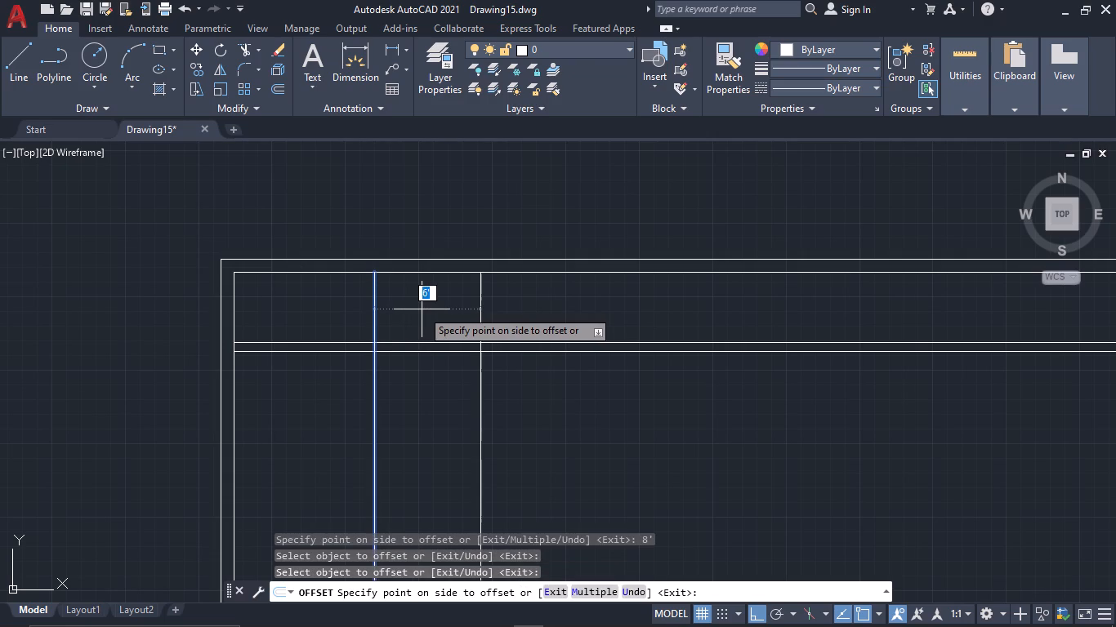
{"action": "key", "text": "9"}
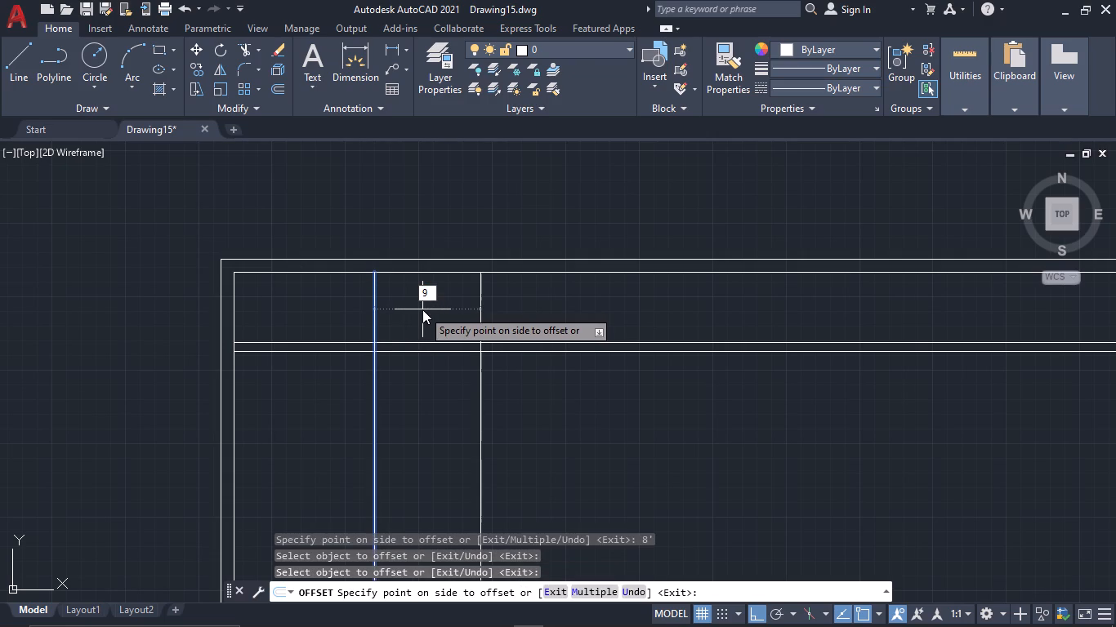
{"action": "key", "text": "shift+quotedbl"}
{"action": "key", "text": "shift+space"}
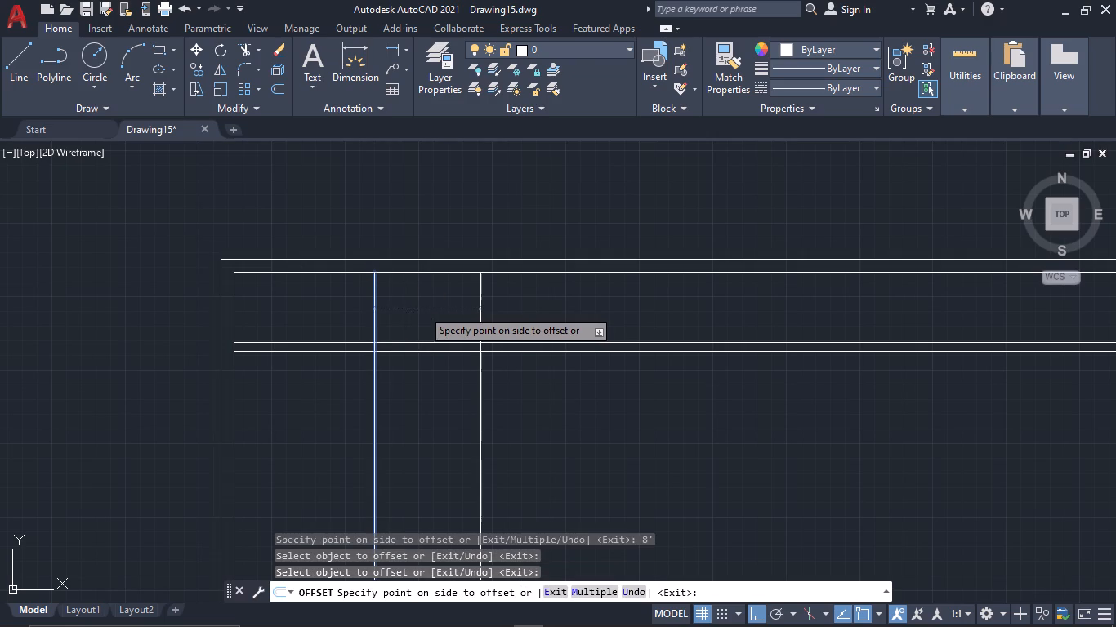
{"action": "key", "text": "Escape"}
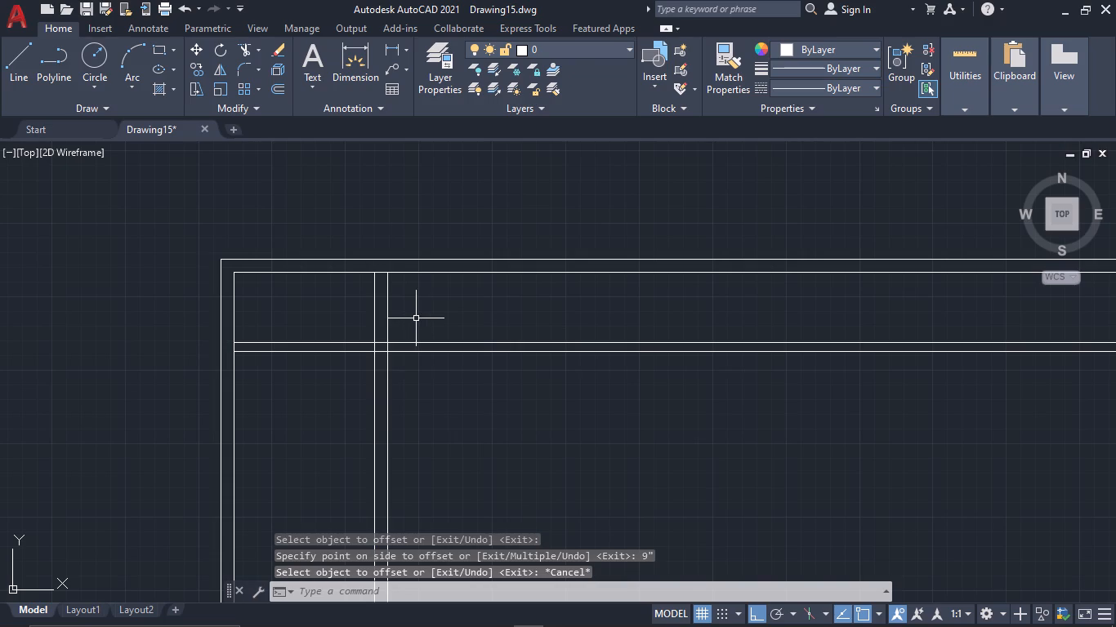
Trim the overlapping line segments where the horizontal and vertical partitions cross.
{"action": "key", "text": "t"}
{"action": "key", "text": "r"}
{"action": "key", "text": "space"}
{"action": "scroll", "coordinate": [383, 354], "scroll_direction": "up", "scroll_amount": 4}
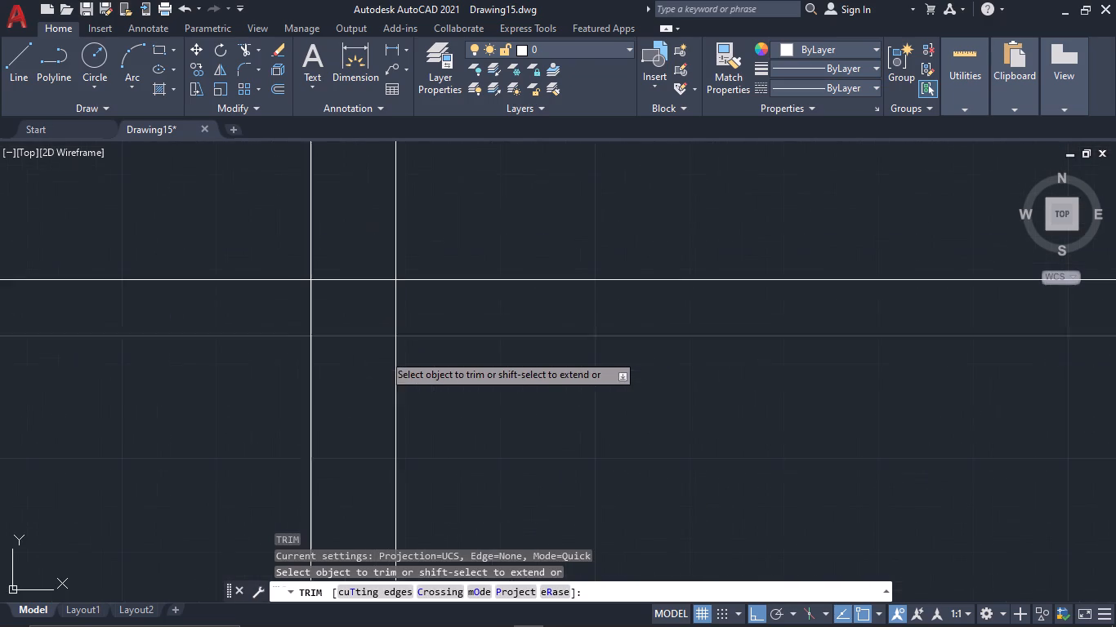
{"action": "left_click_drag", "start_coordinate": [367, 358], "coordinate": [357, 256]}
{"action": "left_click_drag", "start_coordinate": [279, 309], "coordinate": [547, 320]}
{"action": "scroll", "coordinate": [531, 322], "scroll_direction": "down", "scroll_amount": 4}
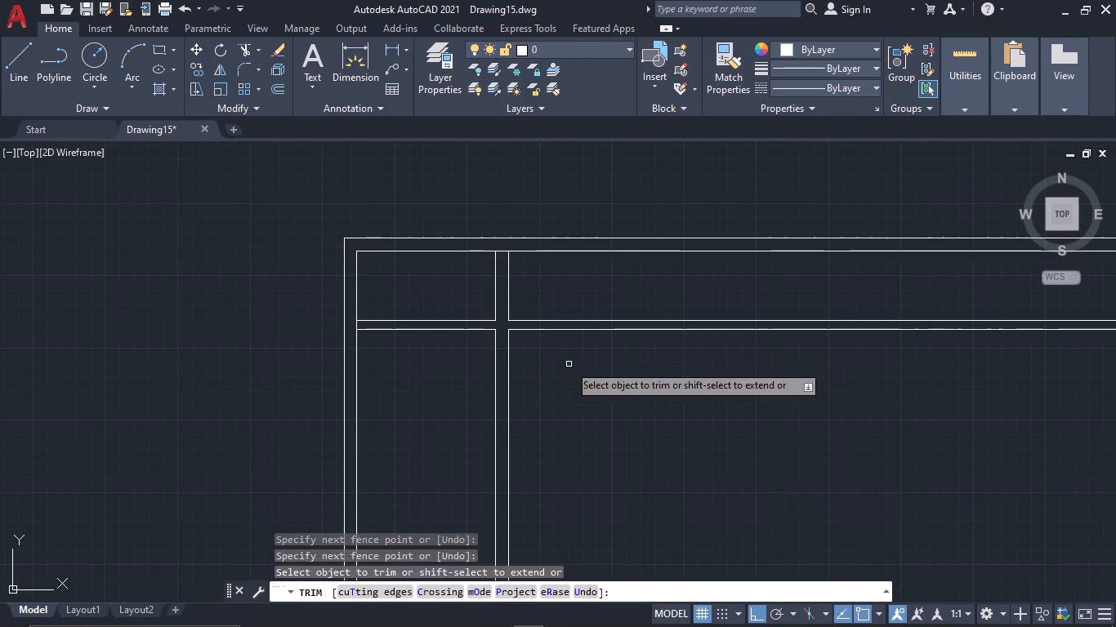
{"action": "key", "text": "Escape"}
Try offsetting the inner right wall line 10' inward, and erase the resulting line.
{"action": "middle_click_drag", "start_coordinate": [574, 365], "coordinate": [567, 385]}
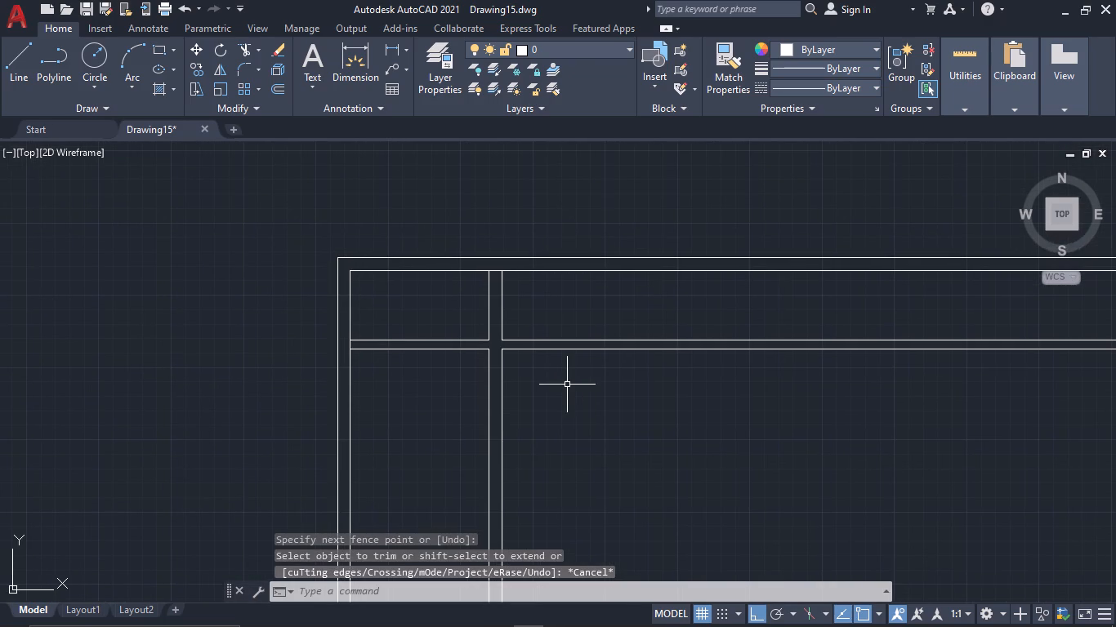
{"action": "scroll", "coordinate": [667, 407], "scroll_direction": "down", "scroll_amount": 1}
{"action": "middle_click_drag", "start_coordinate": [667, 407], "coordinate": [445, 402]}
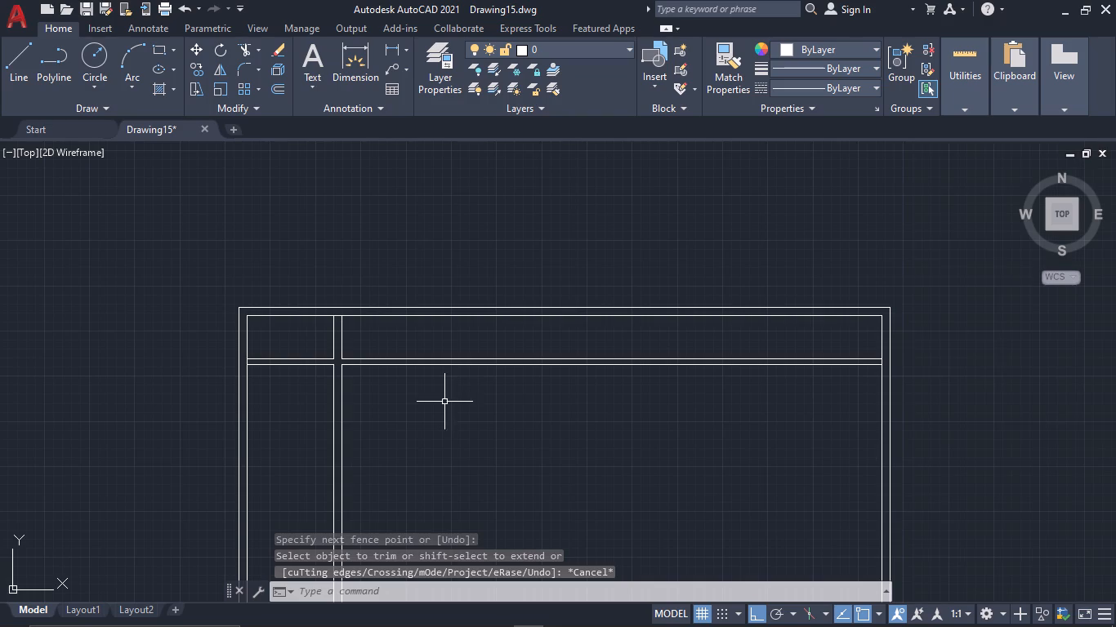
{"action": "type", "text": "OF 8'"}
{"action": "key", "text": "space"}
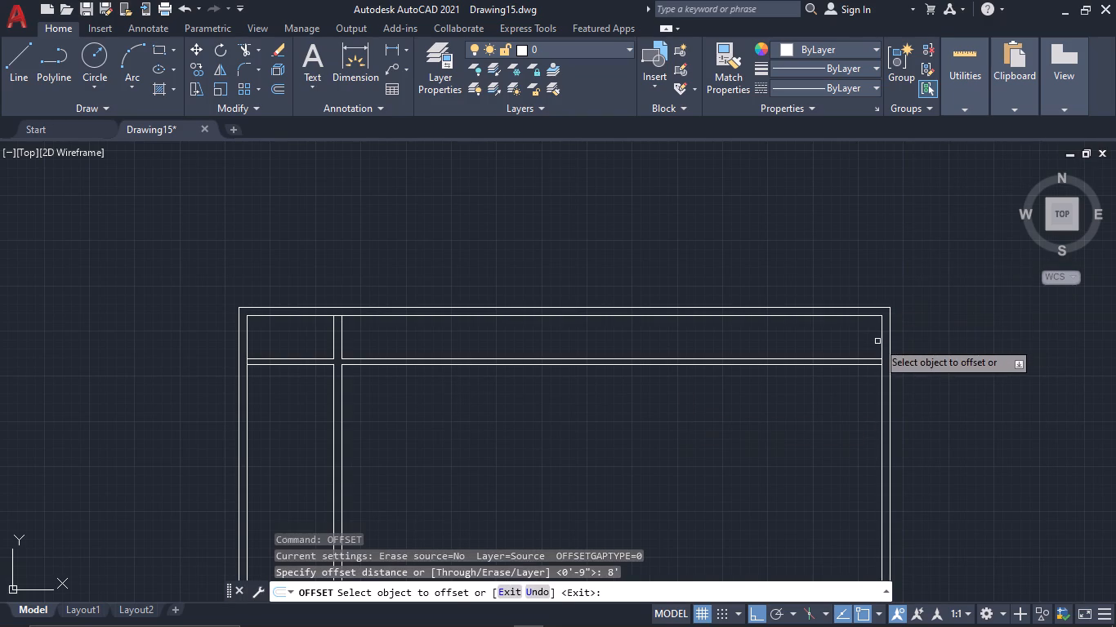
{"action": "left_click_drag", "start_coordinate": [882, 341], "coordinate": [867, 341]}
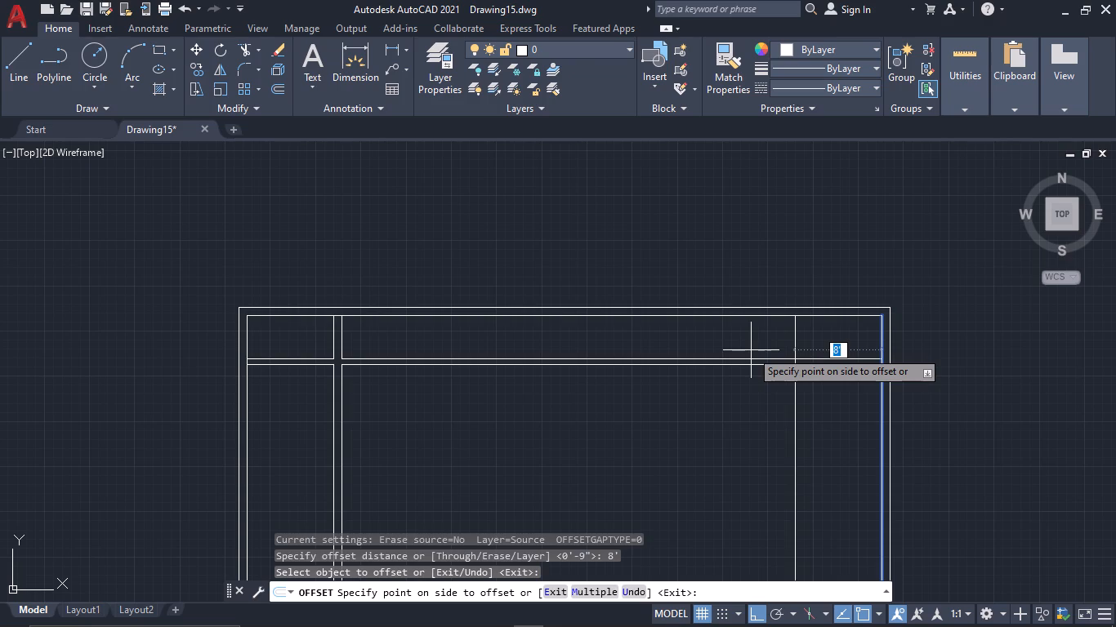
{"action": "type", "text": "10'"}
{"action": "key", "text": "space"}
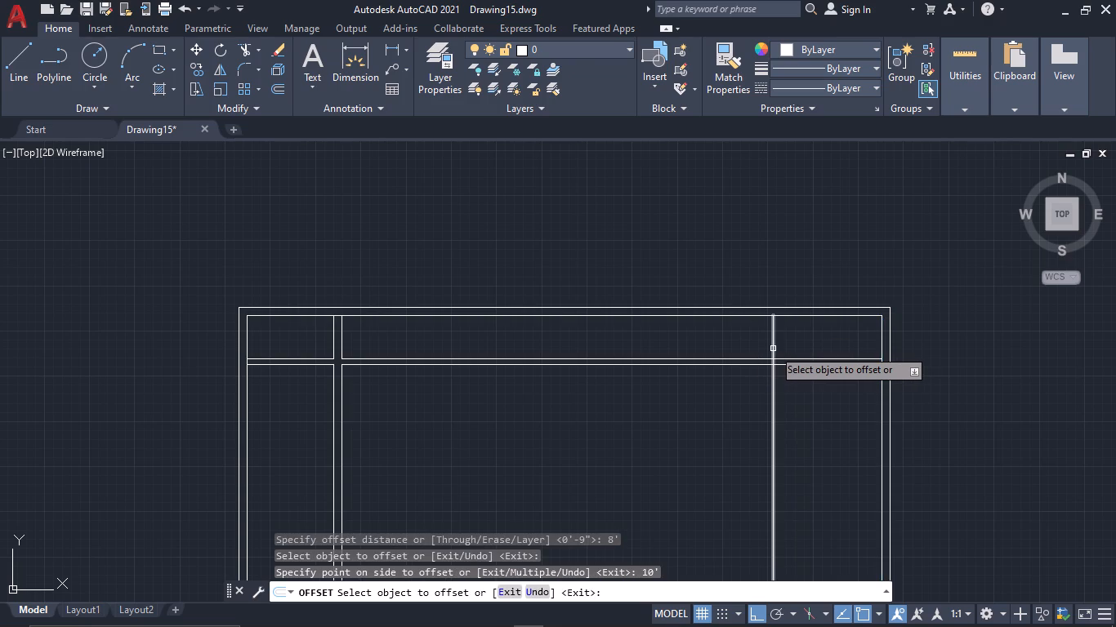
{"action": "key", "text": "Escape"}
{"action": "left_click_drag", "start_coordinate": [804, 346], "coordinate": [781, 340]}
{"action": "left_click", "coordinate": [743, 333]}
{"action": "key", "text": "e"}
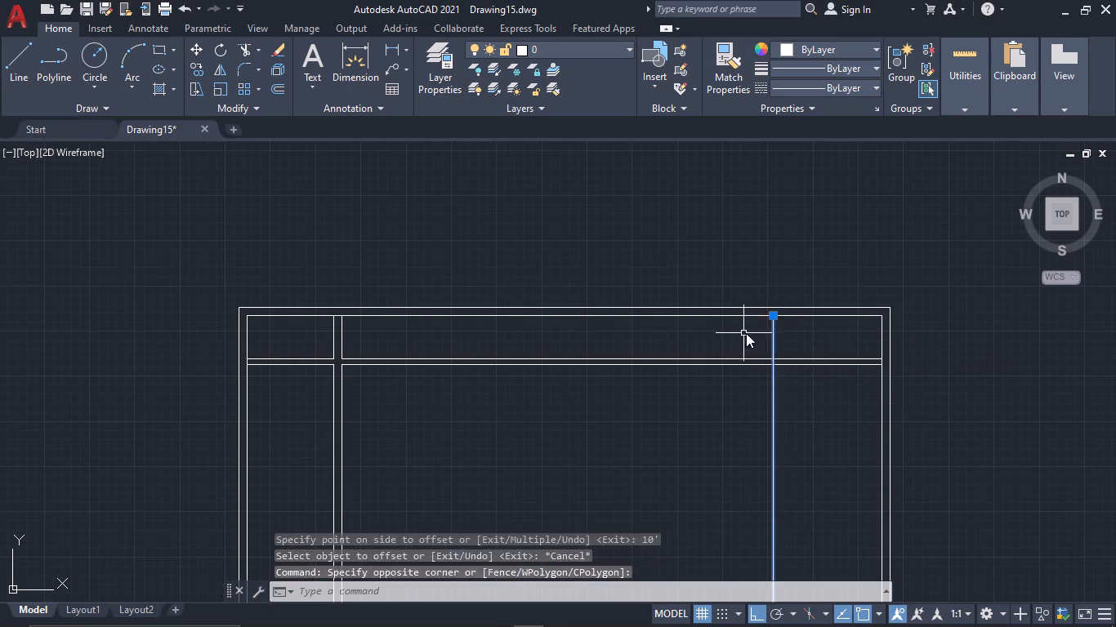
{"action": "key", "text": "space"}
Form a second vertical partition by offsetting the inner right wall line 8' to the left and the new line a further 9".
{"action": "type", "text": "OF"}
{"action": "key", "text": "space"}
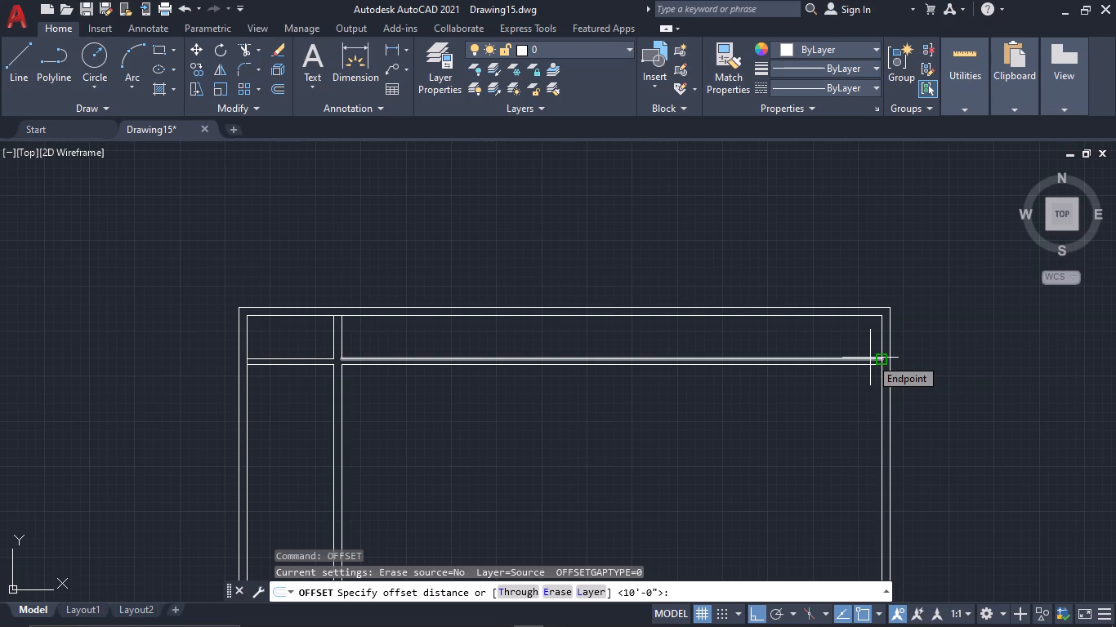
{"action": "type", "text": "8'"}
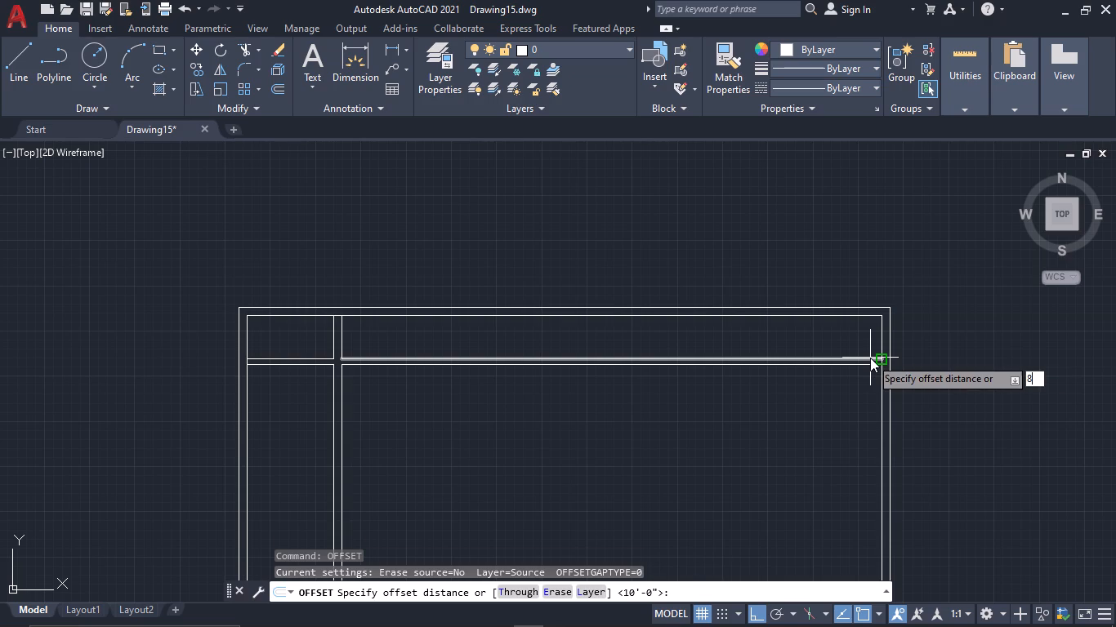
{"action": "key", "text": "space"}
{"action": "left_click", "coordinate": [883, 345]}
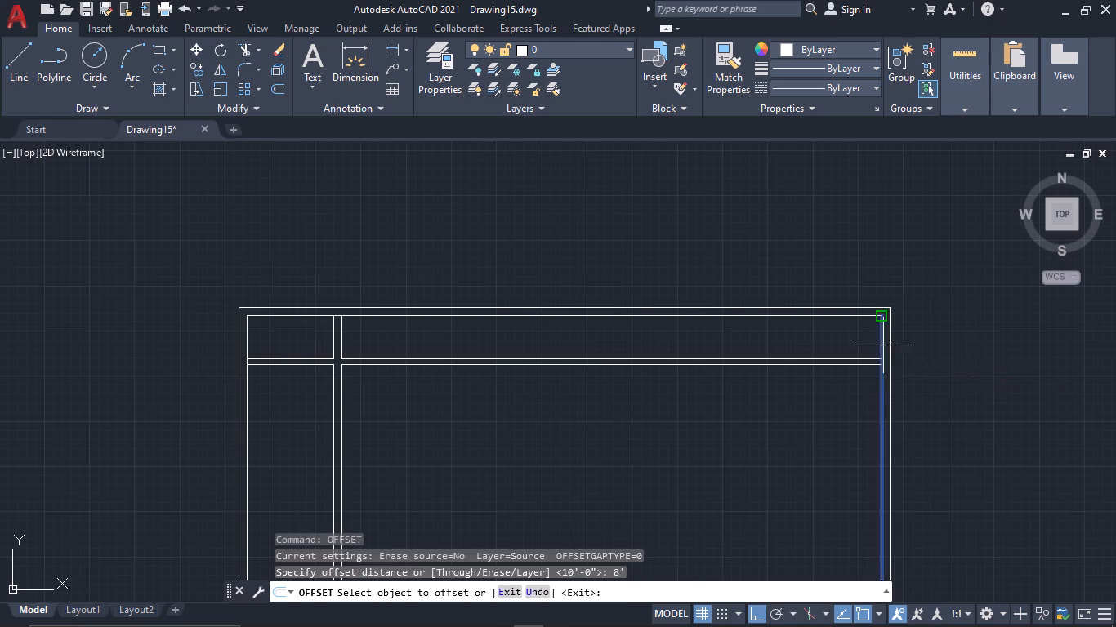
{"action": "left_click", "coordinate": [649, 369]}
{"action": "left_click_drag", "start_coordinate": [797, 354], "coordinate": [766, 354]}
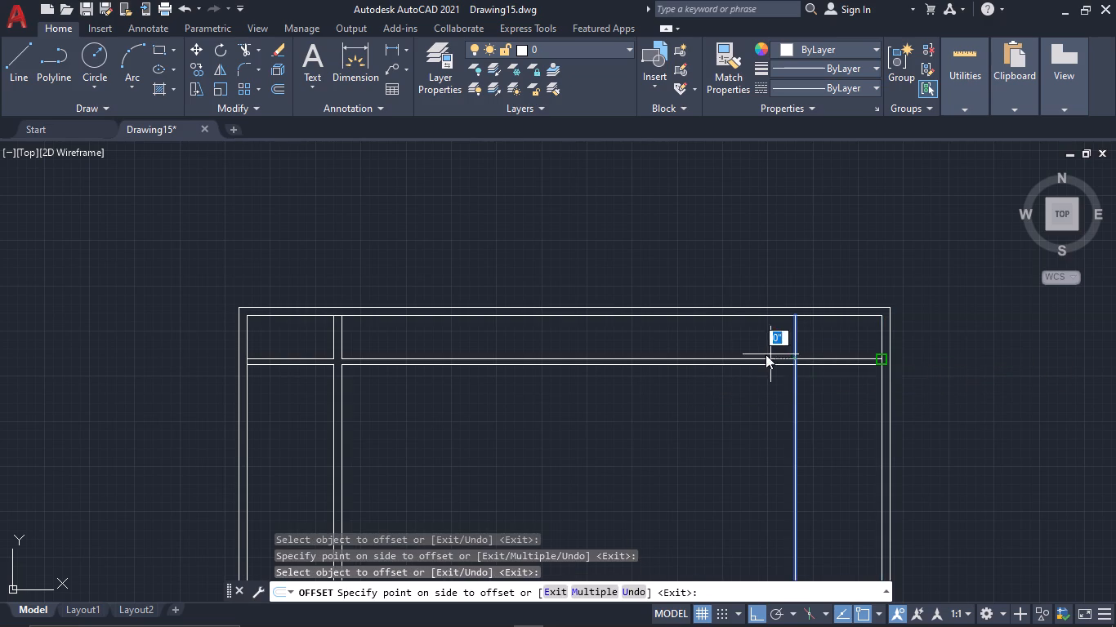
{"action": "left_click_drag", "start_coordinate": [766, 354], "coordinate": [770, 354]}
{"action": "type", "text": "9\""}
{"action": "key", "text": "space"}
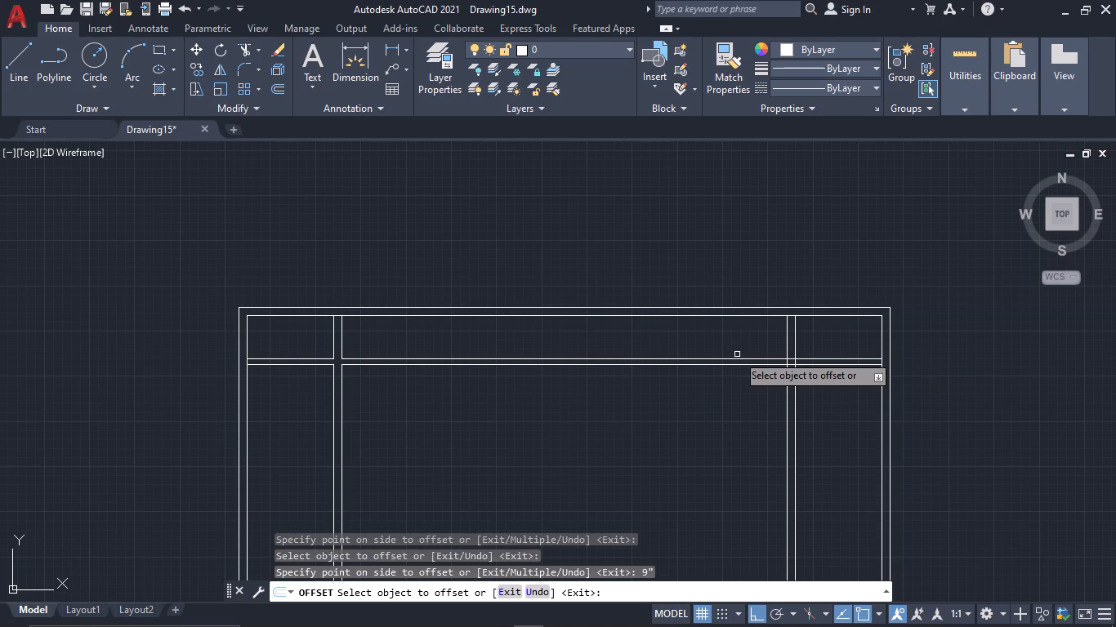
{"action": "key", "text": "Escape"}
Trim the overlapping line segments where the right vertical partition crosses the horizontal partition.
{"action": "type", "text": "TR"}
{"action": "key", "text": "space"}
{"action": "scroll", "coordinate": [817, 390], "scroll_direction": "up", "scroll_amount": 3}
{"action": "left_click_drag", "start_coordinate": [667, 280], "coordinate": [730, 283]}
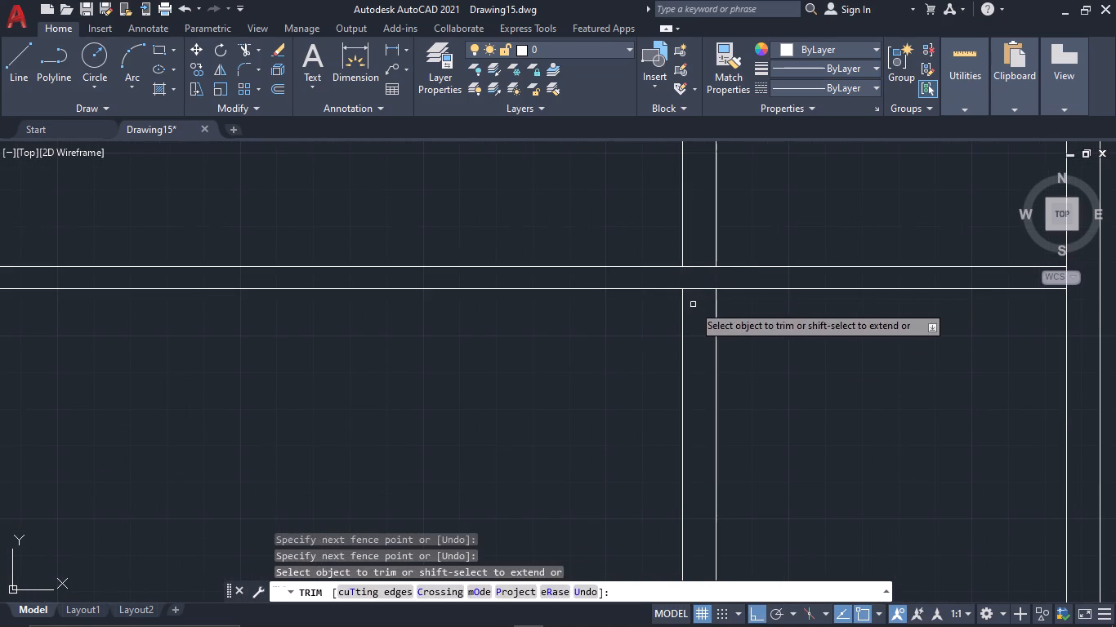
{"action": "left_click_drag", "start_coordinate": [689, 306], "coordinate": [692, 233]}
{"action": "scroll", "coordinate": [685, 263], "scroll_direction": "down", "scroll_amount": 4}
{"action": "middle_click_drag", "start_coordinate": [526, 368], "coordinate": [618, 371]}
{"action": "scroll", "coordinate": [526, 369], "scroll_direction": "down", "scroll_amount": 1}
{"action": "key", "text": "Escape"}
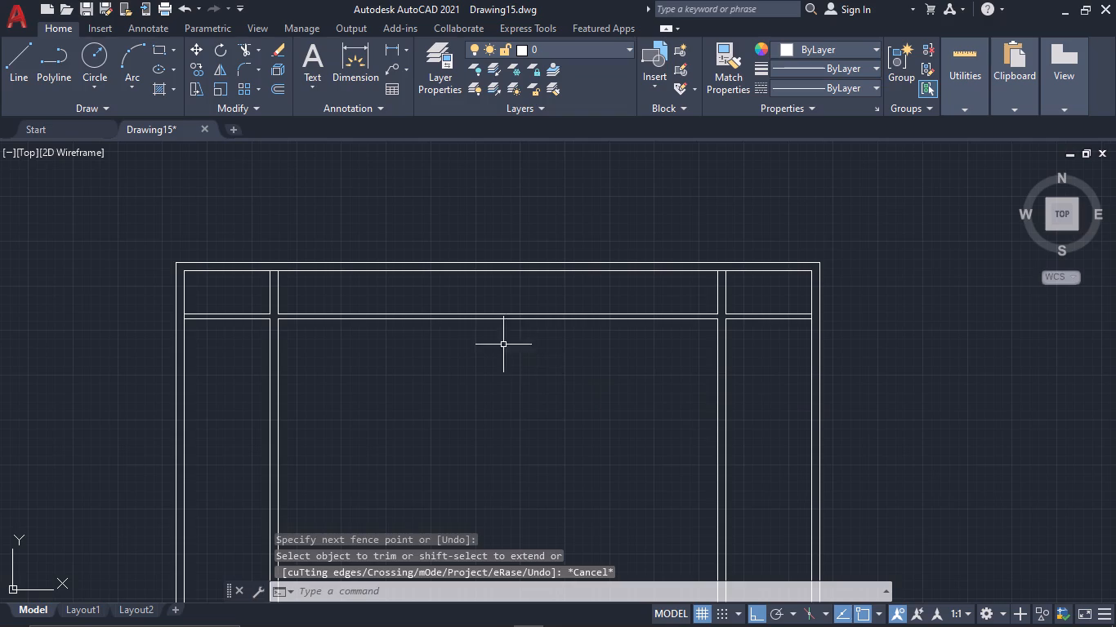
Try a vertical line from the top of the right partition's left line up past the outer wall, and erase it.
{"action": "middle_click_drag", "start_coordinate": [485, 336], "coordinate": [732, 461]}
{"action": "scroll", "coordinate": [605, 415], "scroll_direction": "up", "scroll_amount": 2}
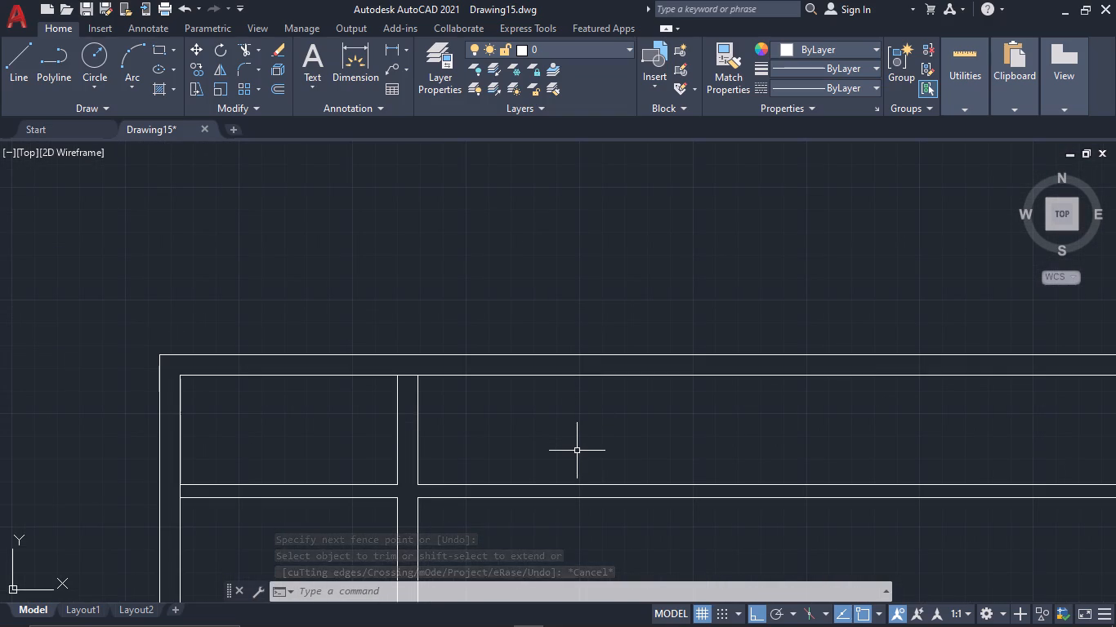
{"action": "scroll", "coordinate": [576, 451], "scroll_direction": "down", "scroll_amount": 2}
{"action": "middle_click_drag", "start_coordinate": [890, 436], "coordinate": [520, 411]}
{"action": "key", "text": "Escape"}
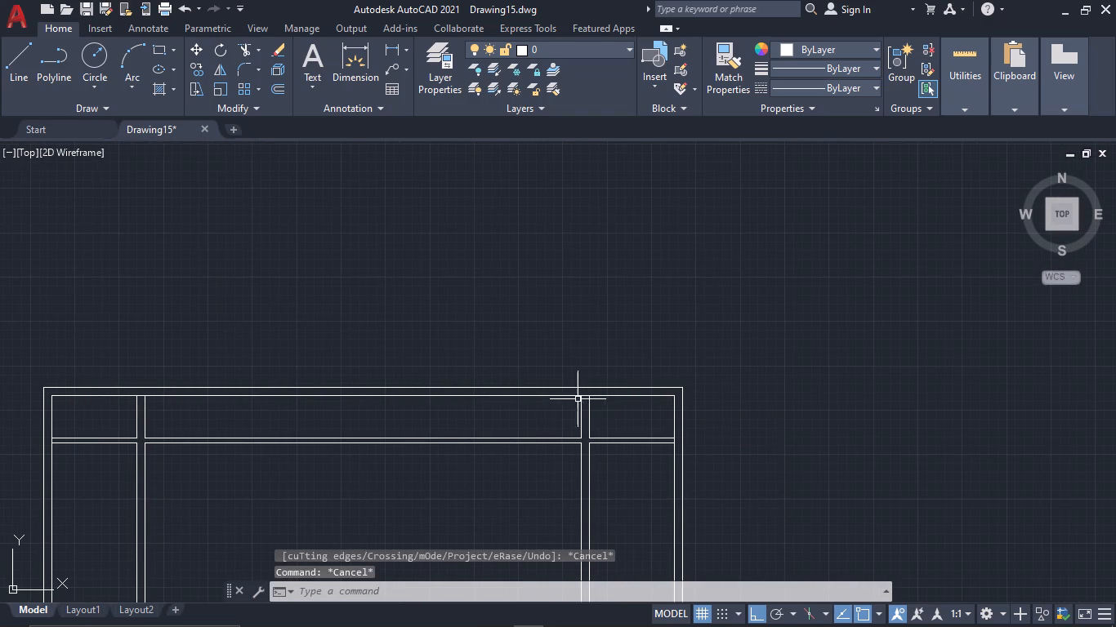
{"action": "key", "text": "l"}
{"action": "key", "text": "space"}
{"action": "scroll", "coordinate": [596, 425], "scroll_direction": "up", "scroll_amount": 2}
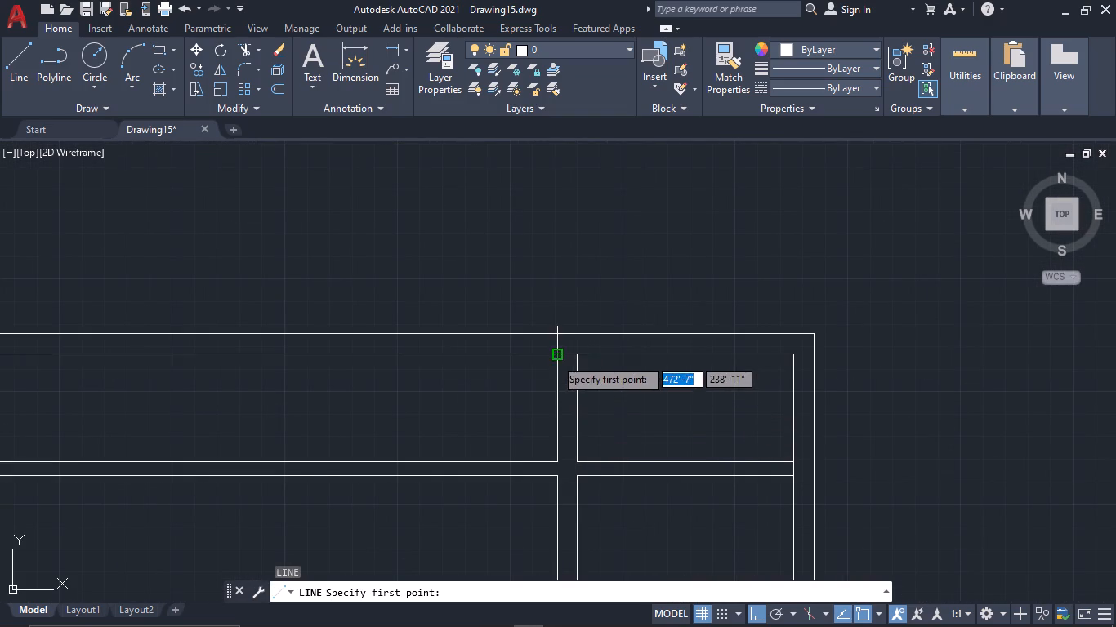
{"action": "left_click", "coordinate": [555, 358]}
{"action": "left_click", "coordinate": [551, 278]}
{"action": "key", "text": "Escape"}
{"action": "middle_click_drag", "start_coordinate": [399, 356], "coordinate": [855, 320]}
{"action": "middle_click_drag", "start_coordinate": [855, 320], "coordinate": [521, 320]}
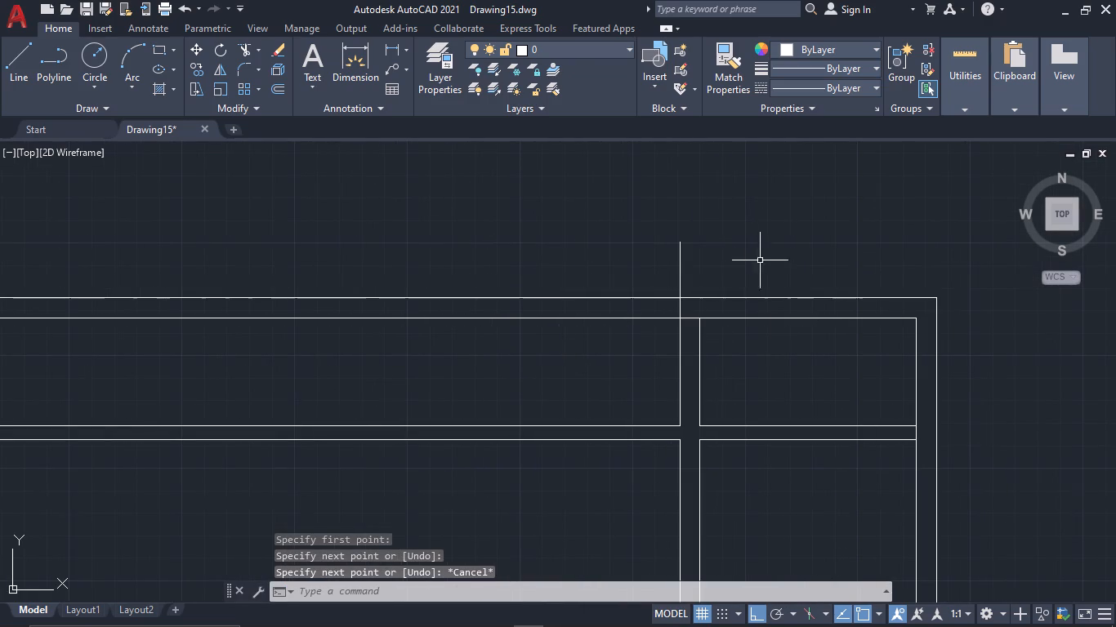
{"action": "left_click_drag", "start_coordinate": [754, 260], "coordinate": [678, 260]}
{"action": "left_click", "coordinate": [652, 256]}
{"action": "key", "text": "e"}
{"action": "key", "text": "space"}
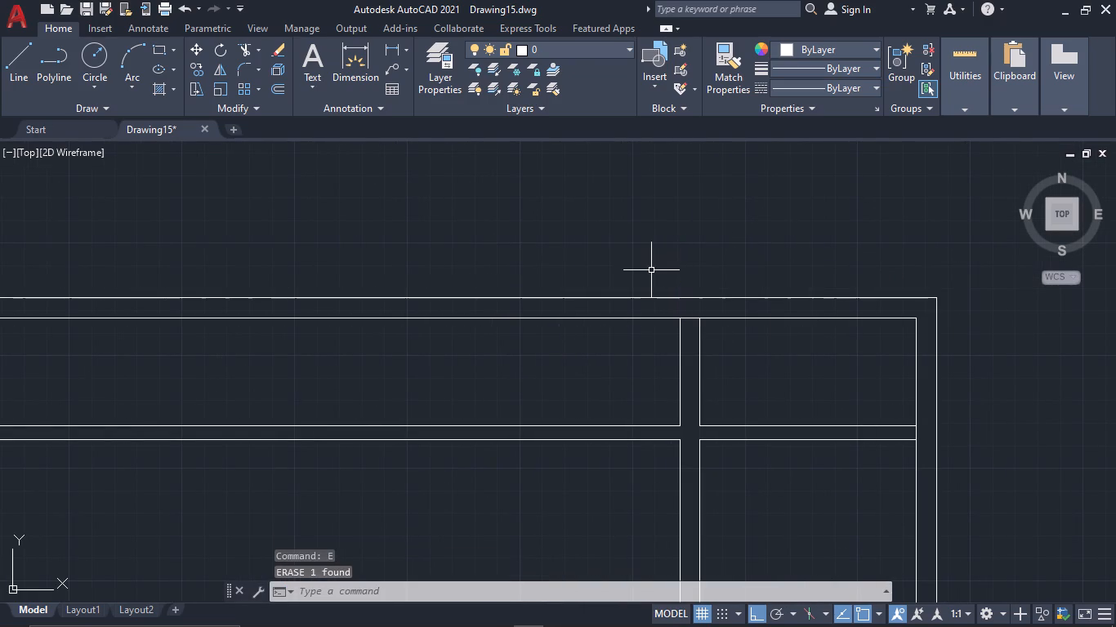
Extend the right partition's left line and the left partition's right line up to the outer top wall line.
{"action": "key", "text": "e"}
{"action": "key", "text": "x"}
{"action": "key", "text": "space"}
{"action": "left_click", "coordinate": [678, 334]}
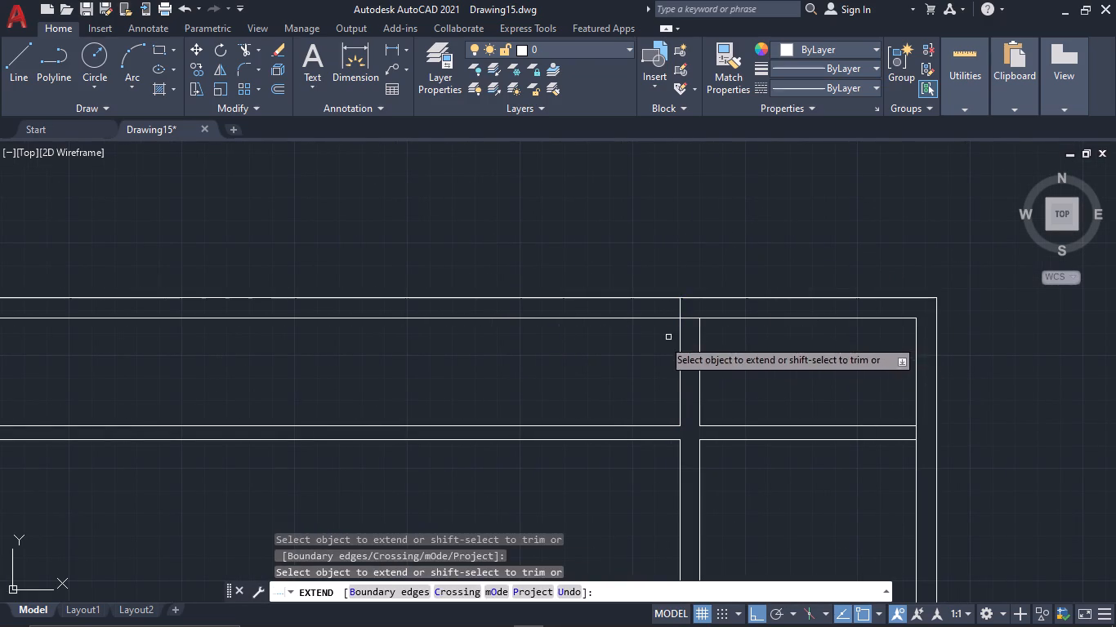
{"action": "scroll", "coordinate": [542, 369], "scroll_direction": "down", "scroll_amount": 1}
{"action": "middle_click_drag", "start_coordinate": [545, 372], "coordinate": [1052, 331]}
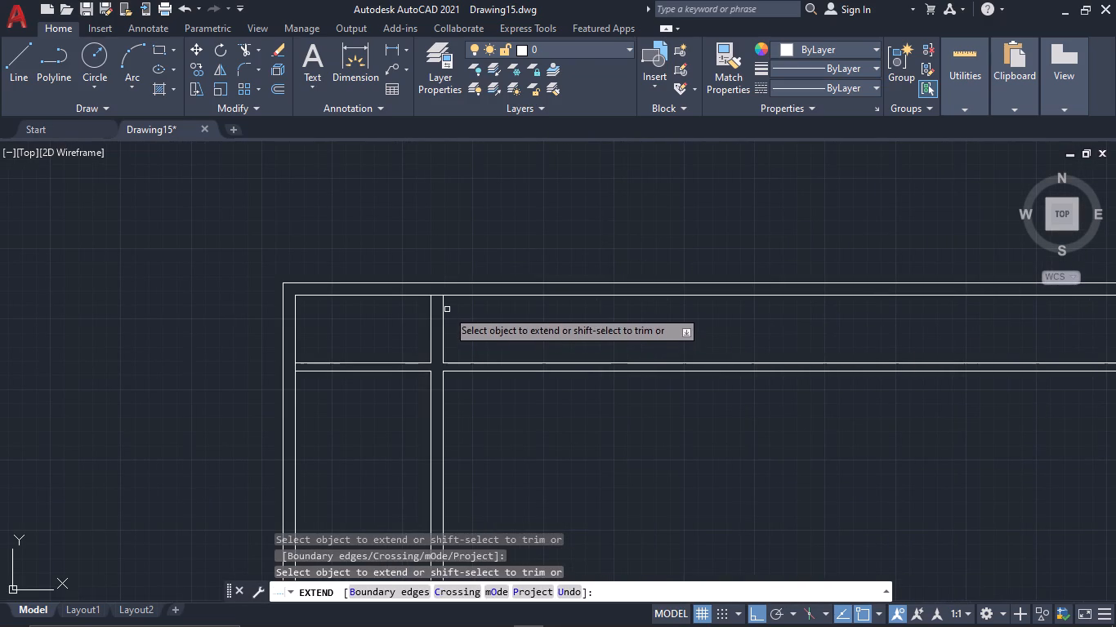
{"action": "left_click", "coordinate": [443, 309]}
{"action": "key", "text": "Escape"}
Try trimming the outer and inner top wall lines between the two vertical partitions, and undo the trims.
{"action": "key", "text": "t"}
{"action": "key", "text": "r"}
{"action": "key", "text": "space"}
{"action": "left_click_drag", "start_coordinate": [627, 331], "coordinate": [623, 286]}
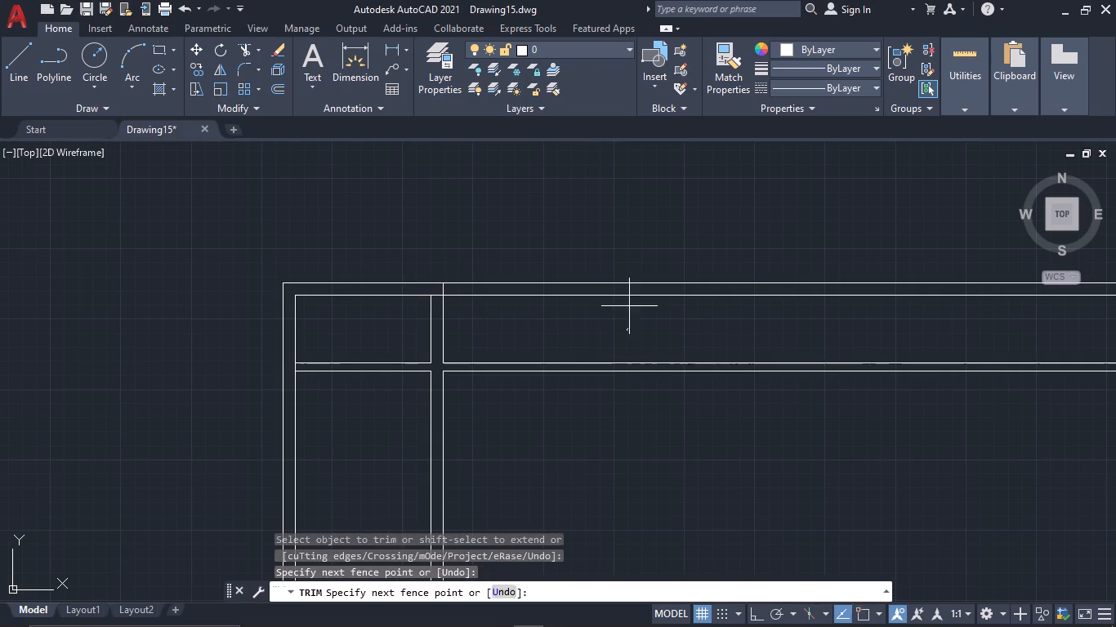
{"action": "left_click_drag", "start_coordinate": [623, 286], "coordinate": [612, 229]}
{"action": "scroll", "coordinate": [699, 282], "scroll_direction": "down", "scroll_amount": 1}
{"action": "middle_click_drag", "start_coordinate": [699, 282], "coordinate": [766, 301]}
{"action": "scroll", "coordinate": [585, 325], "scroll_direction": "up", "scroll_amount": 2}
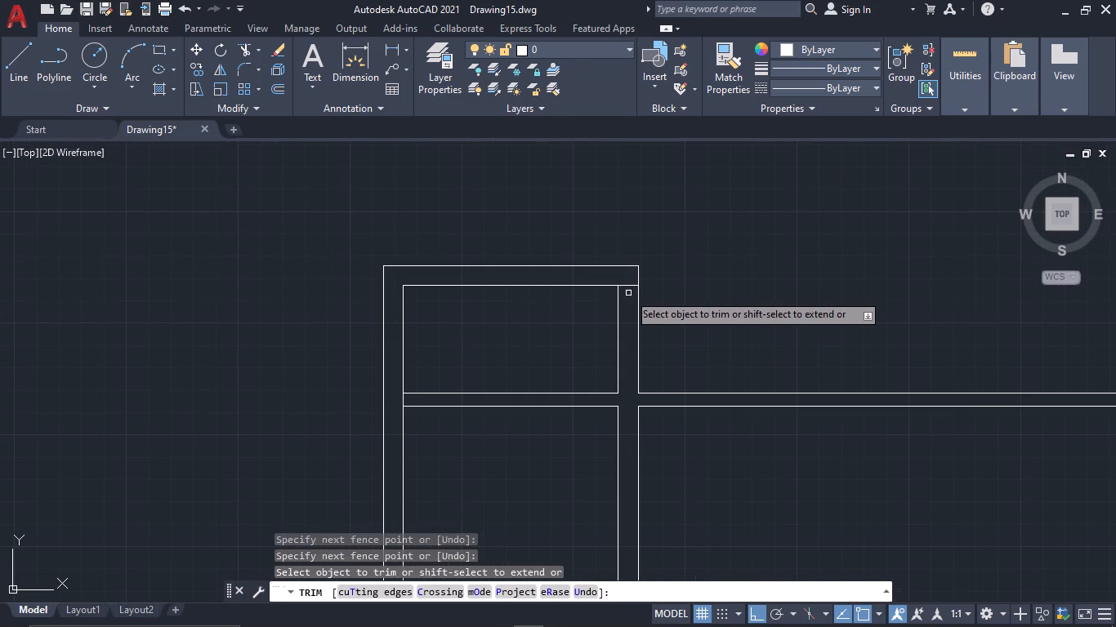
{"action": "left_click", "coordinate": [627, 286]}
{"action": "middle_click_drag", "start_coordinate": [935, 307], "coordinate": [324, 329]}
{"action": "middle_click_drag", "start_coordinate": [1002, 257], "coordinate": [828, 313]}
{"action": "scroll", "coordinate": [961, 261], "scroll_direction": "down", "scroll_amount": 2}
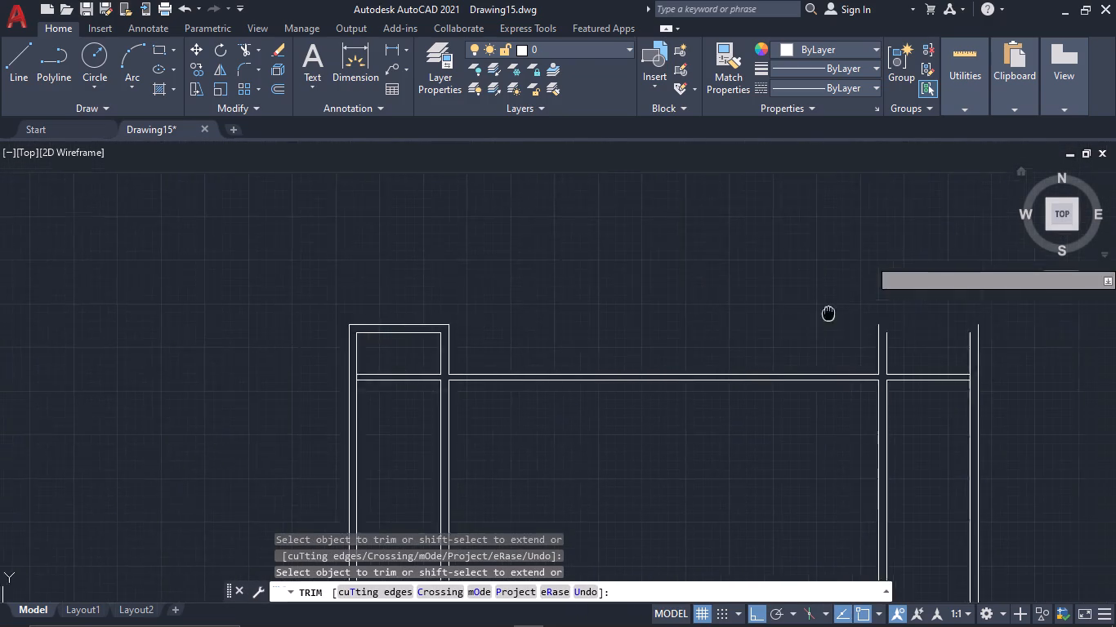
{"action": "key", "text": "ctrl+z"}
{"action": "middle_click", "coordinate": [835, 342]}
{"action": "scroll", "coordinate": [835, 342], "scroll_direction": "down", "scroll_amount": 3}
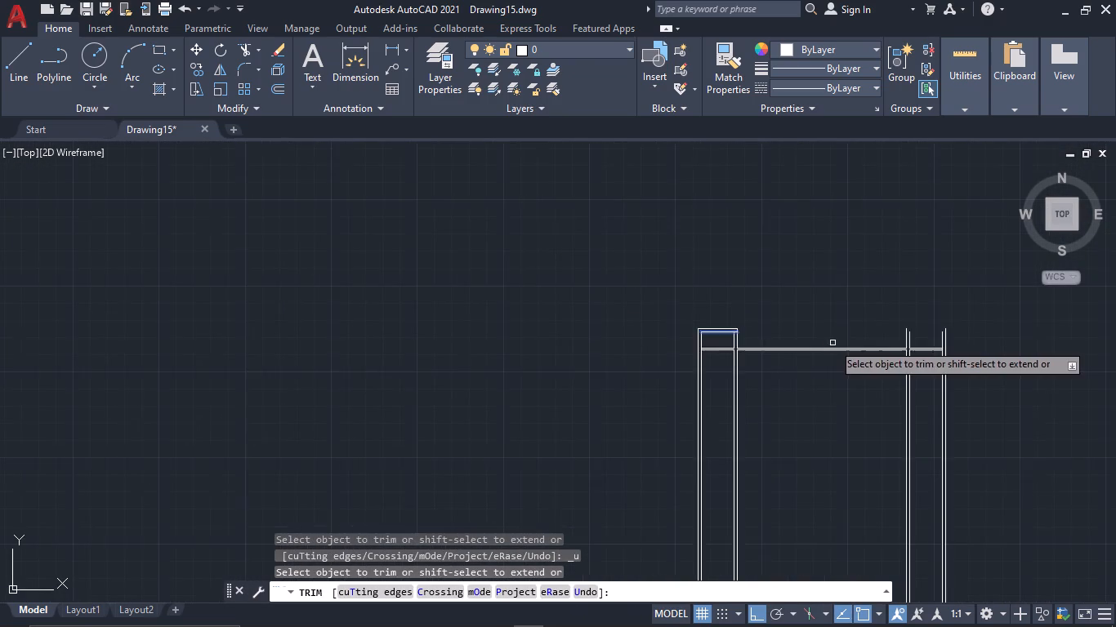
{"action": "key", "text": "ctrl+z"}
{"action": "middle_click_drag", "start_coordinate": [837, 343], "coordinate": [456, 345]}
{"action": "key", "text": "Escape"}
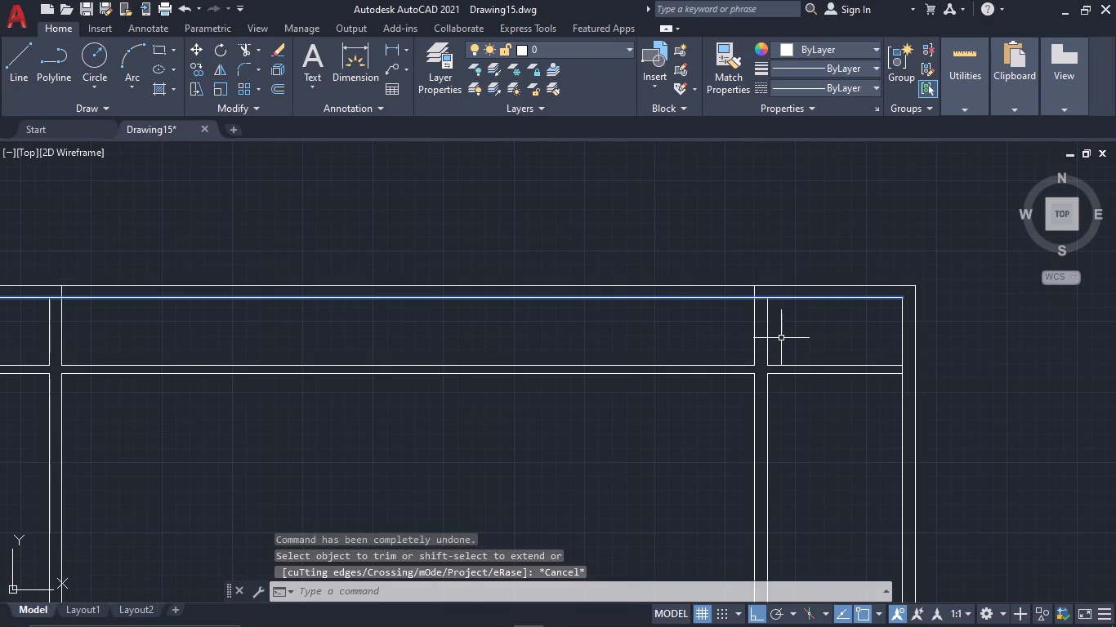
Trim away the outer and inner top wall lines between the two extended partition lines.
{"action": "scroll", "coordinate": [627, 377], "scroll_direction": "down", "scroll_amount": 1}
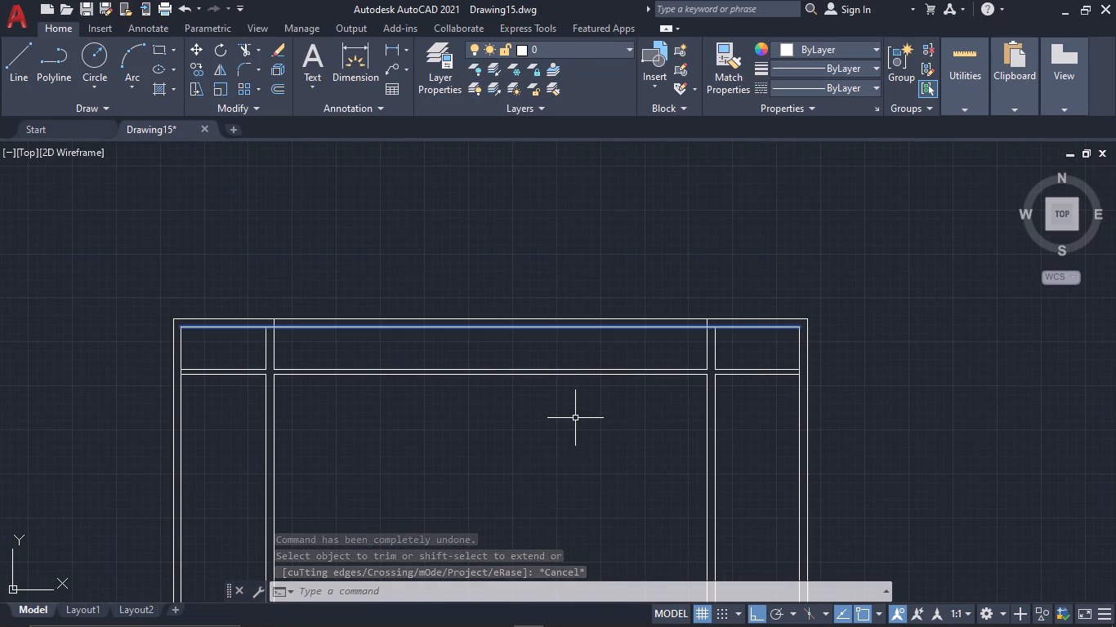
{"action": "key", "text": "t"}
{"action": "key", "text": "r"}
{"action": "key", "text": "space"}
{"action": "left_click_drag", "start_coordinate": [559, 336], "coordinate": [551, 284]}
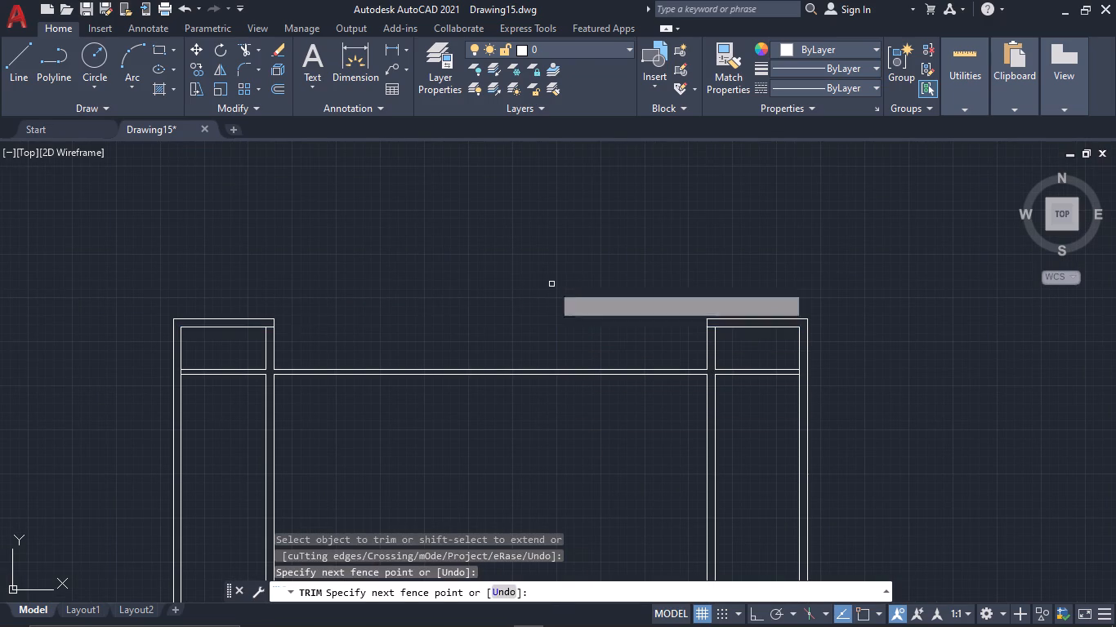
{"action": "key", "text": "Escape"}
Trim the leftover inner top wall stubs across the thickness of the left and right vertical partitions.
{"action": "type", "text": "TR"}
{"action": "key", "text": "space"}
{"action": "left_click", "coordinate": [710, 327]}
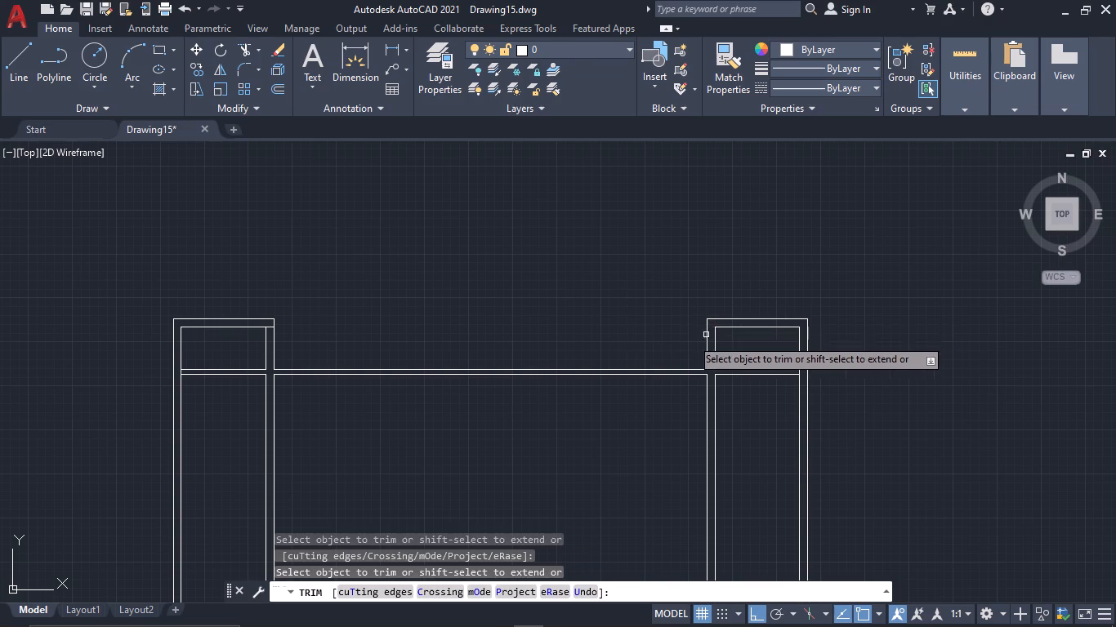
{"action": "scroll", "coordinate": [276, 324], "scroll_direction": "up", "scroll_amount": 2}
{"action": "left_click", "coordinate": [253, 333]}
{"action": "scroll", "coordinate": [361, 362], "scroll_direction": "down", "scroll_amount": 3}
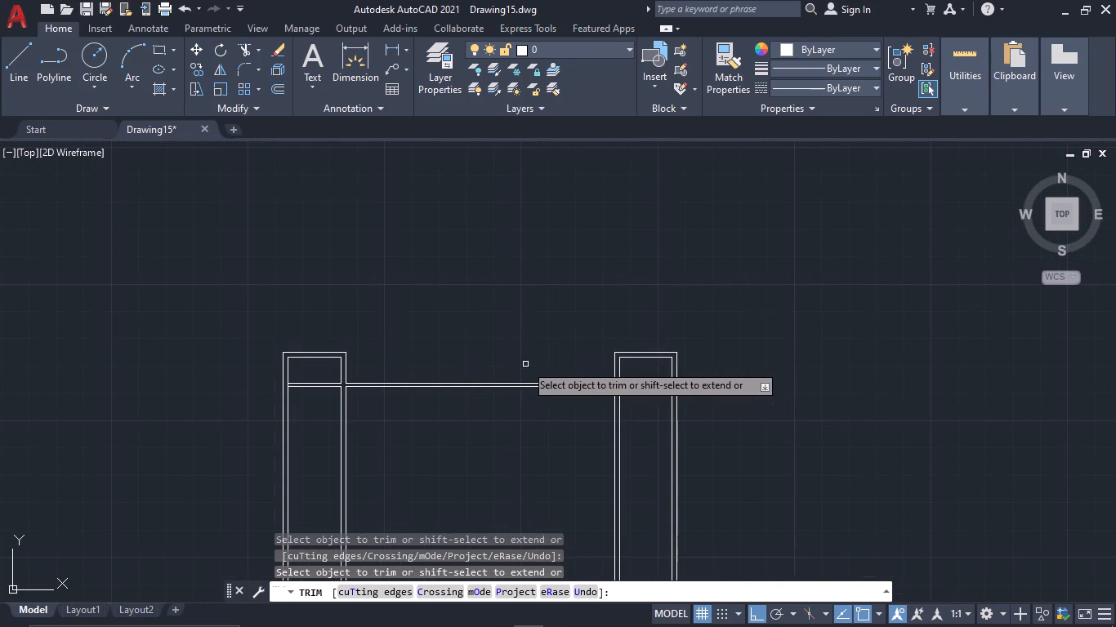
{"action": "key", "text": "Escape"}
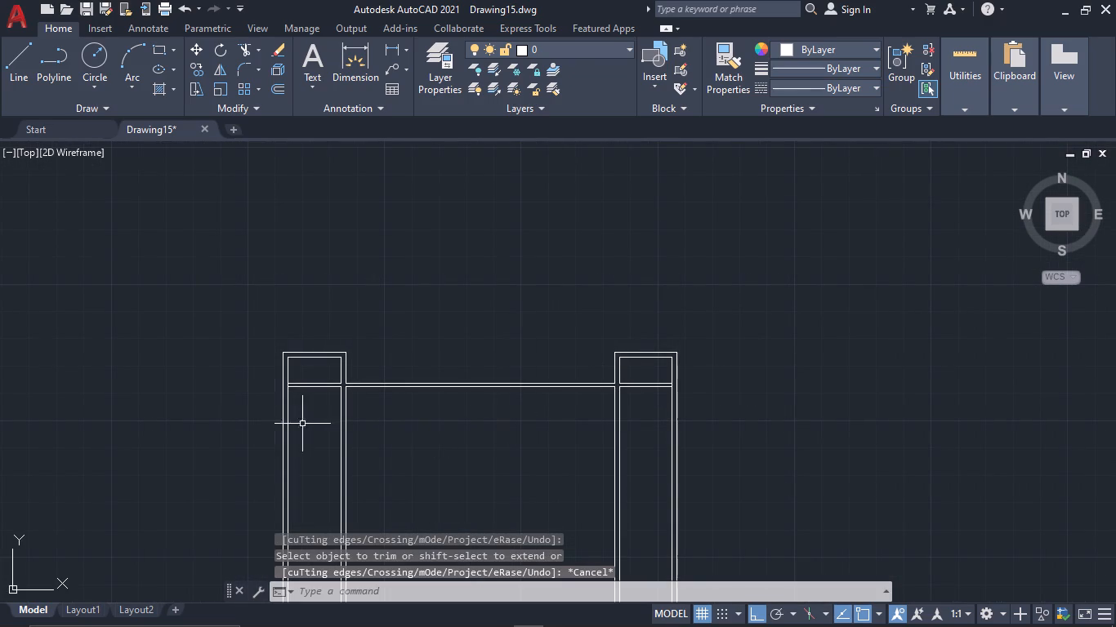
Draw a horizontal line across the top opening, joining the facing outer corners of the left and right rooms.
{"action": "key", "text": "l"}
{"action": "key", "text": "space"}
{"action": "scroll", "coordinate": [220, 416], "scroll_direction": "up", "scroll_amount": 2}
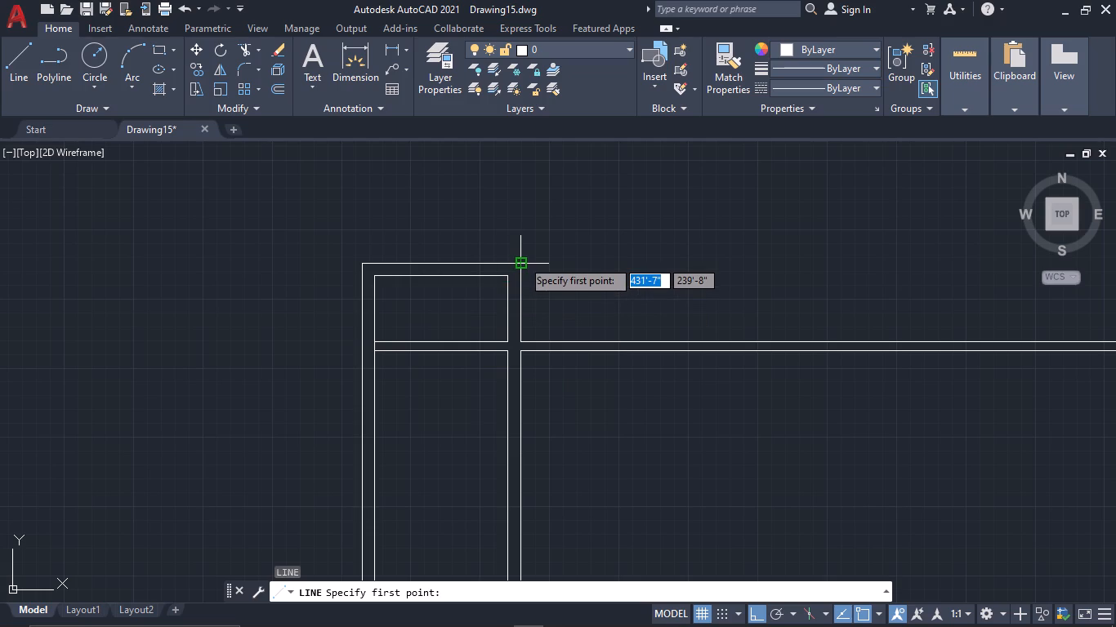
{"action": "left_click", "coordinate": [522, 259]}
{"action": "middle_click_drag", "start_coordinate": [735, 260], "coordinate": [125, 260]}
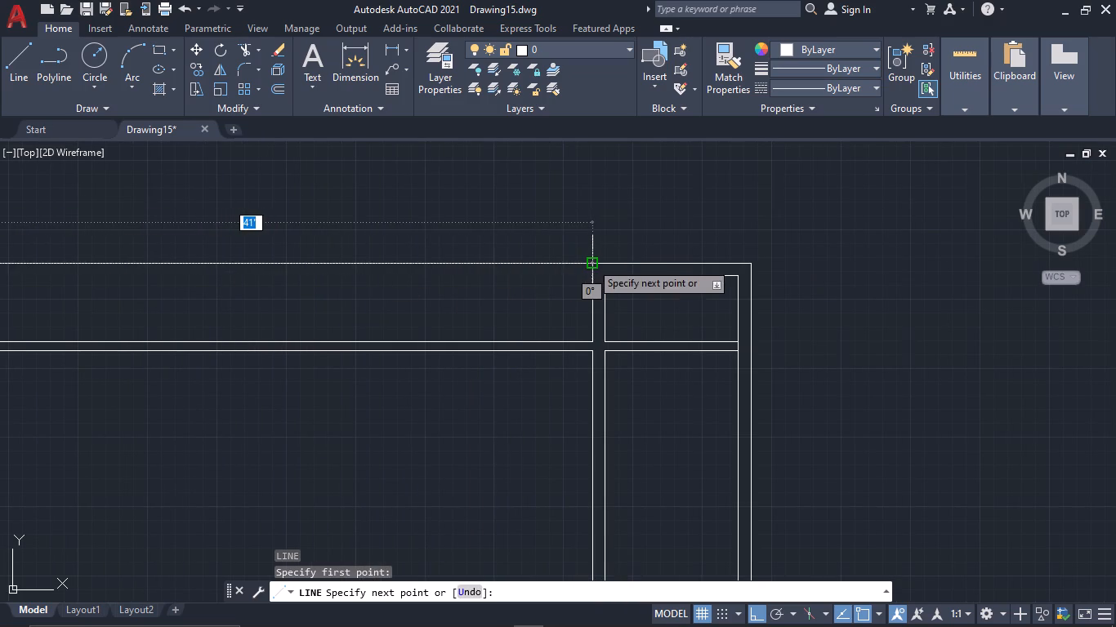
{"action": "left_click", "coordinate": [591, 263]}
{"action": "key", "text": "Escape"}
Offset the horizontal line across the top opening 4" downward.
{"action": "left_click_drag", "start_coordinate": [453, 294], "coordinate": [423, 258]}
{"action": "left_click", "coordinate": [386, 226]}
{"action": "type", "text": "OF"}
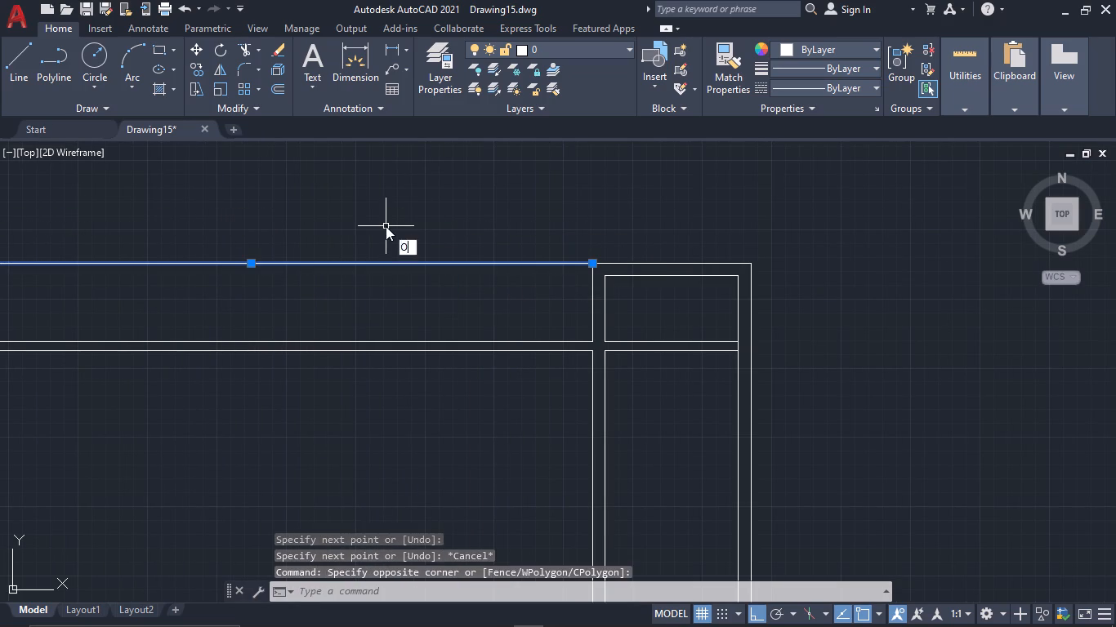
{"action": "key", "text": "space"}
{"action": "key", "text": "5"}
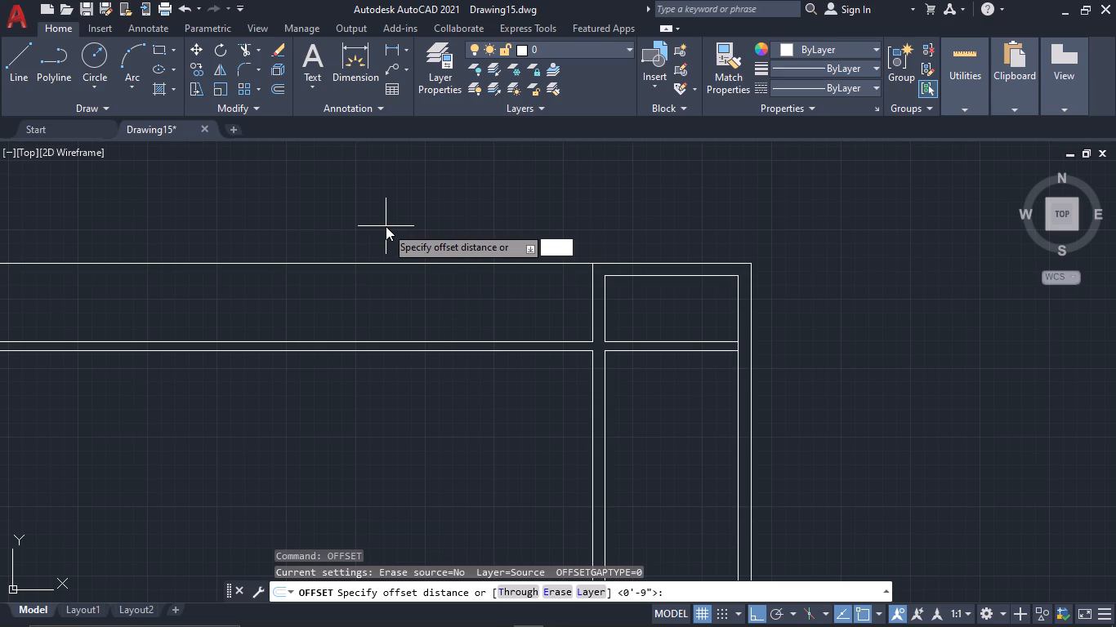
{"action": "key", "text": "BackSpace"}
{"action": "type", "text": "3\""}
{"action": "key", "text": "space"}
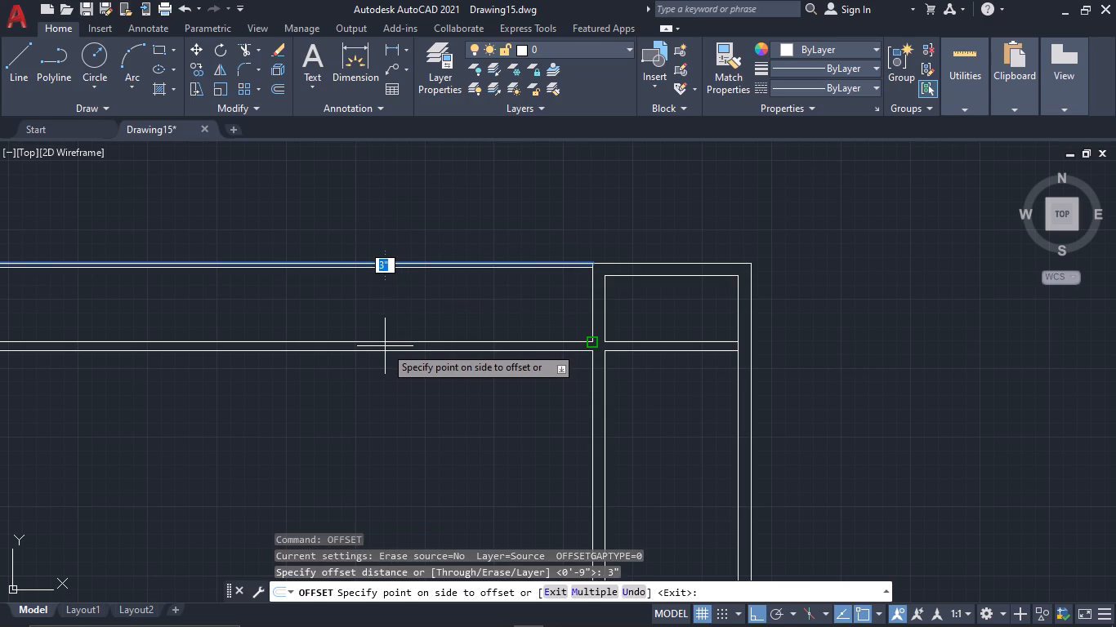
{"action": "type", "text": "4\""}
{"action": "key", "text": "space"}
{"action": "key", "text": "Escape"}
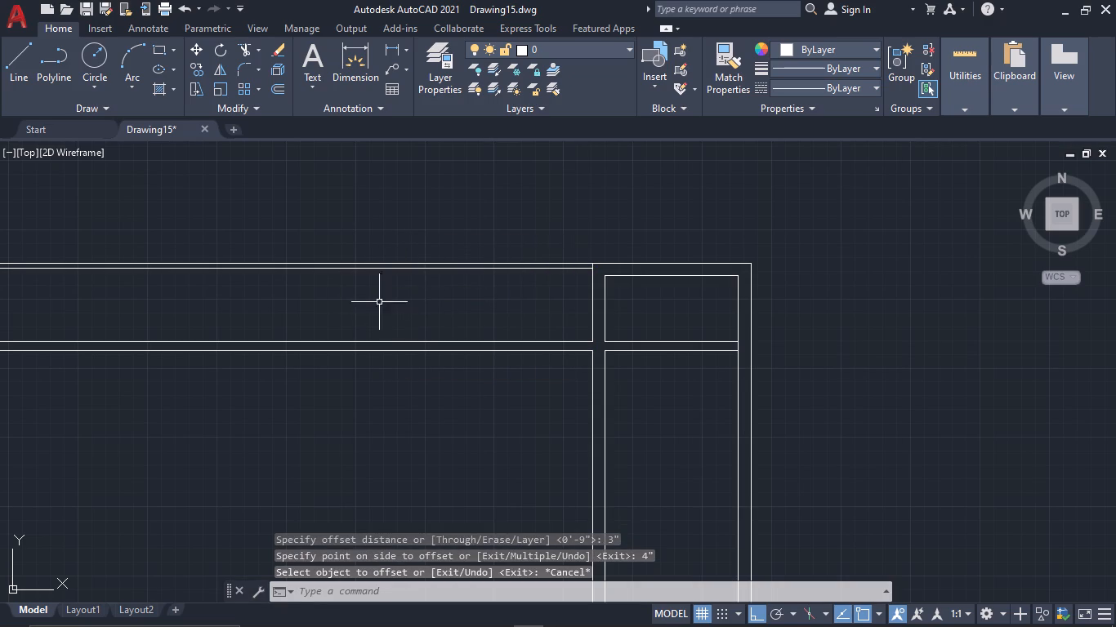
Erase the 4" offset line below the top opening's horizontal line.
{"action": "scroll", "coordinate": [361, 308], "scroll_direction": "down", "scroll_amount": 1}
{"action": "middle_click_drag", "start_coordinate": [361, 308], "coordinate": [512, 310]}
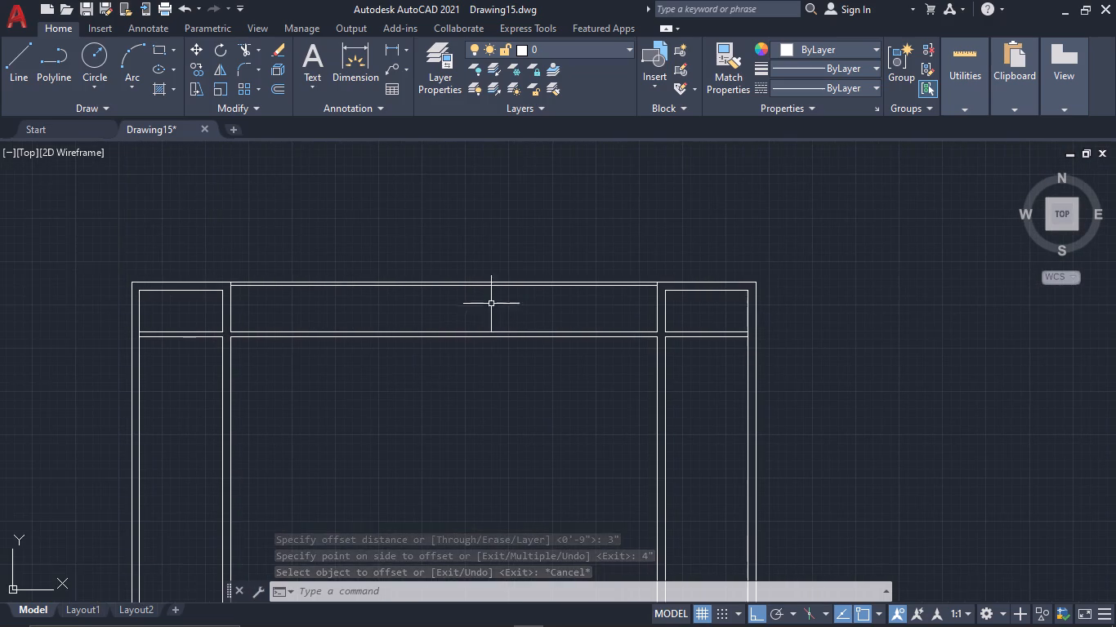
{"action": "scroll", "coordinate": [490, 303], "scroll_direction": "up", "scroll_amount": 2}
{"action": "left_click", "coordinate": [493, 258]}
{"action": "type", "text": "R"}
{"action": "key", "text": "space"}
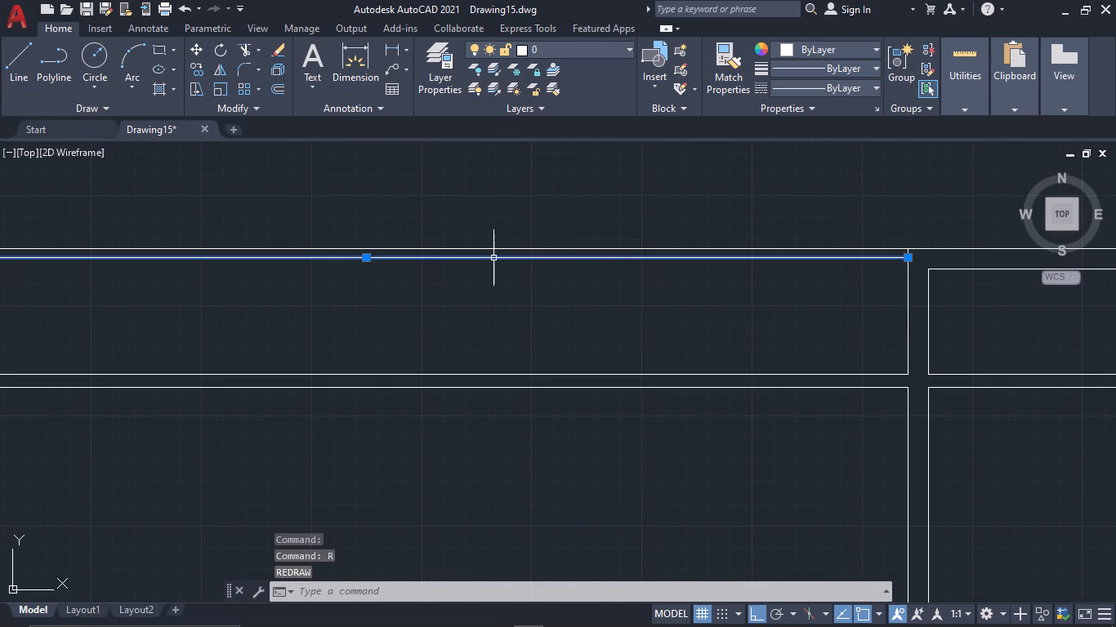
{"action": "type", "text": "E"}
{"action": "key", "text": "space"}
Offset the horizontal line across the top opening 5" downward.
{"action": "type", "text": "OF"}
{"action": "key", "text": "space"}
{"action": "type", "text": "5\""}
{"action": "key", "text": "space"}
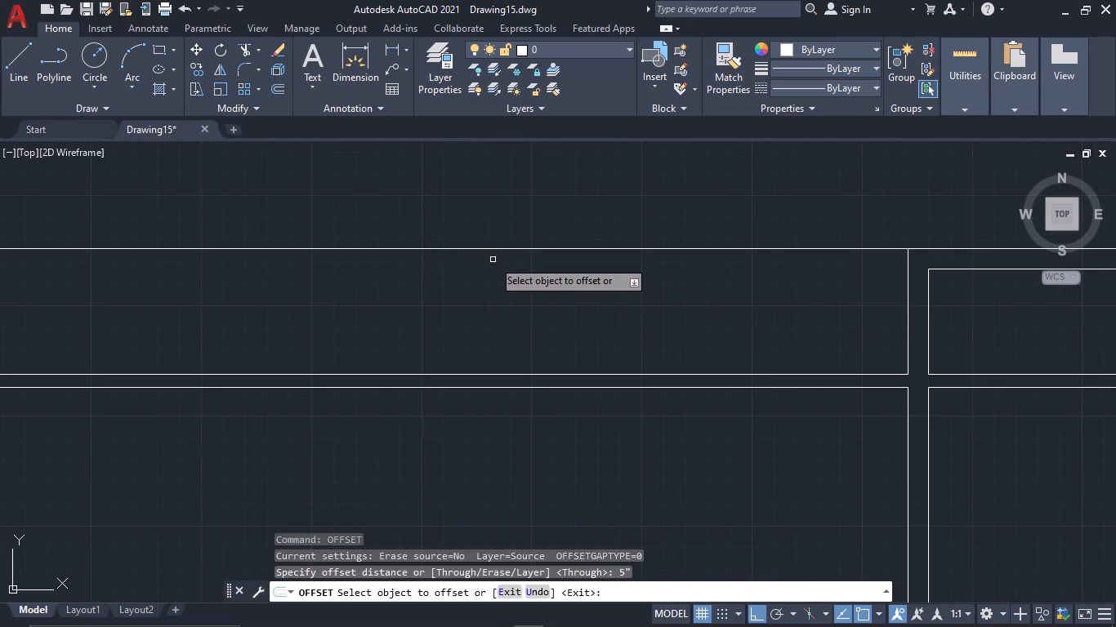
{"action": "left_click", "coordinate": [533, 251]}
{"action": "left_click", "coordinate": [538, 300]}
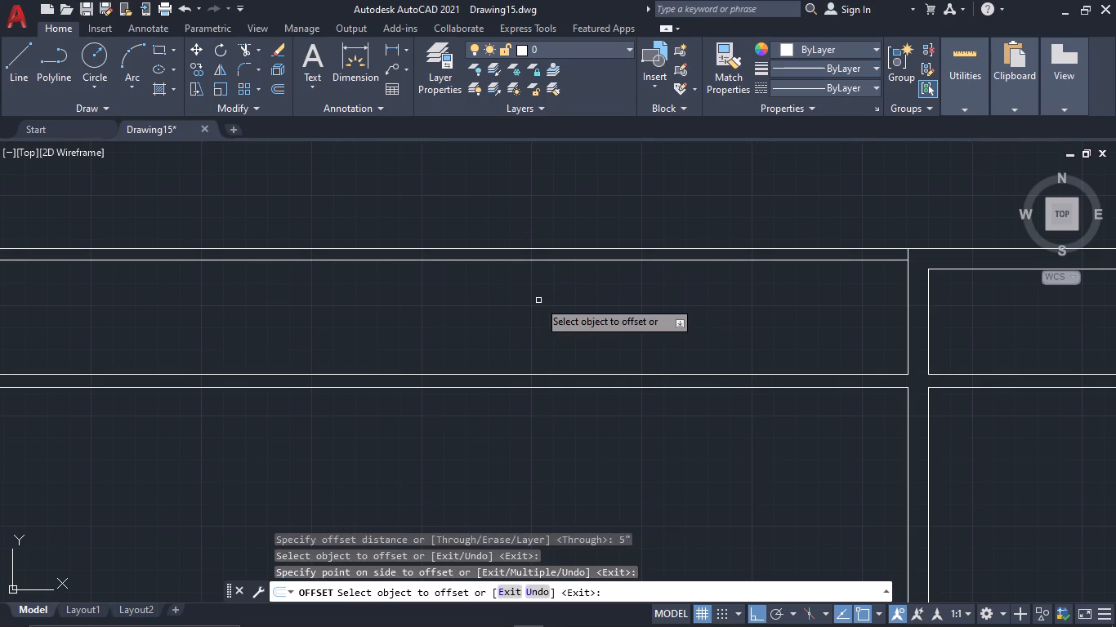
{"action": "key", "text": "Escape"}
{"action": "scroll", "coordinate": [547, 302], "scroll_direction": "down", "scroll_amount": 1}
{"action": "scroll", "coordinate": [450, 305], "scroll_direction": "down", "scroll_amount": 1}
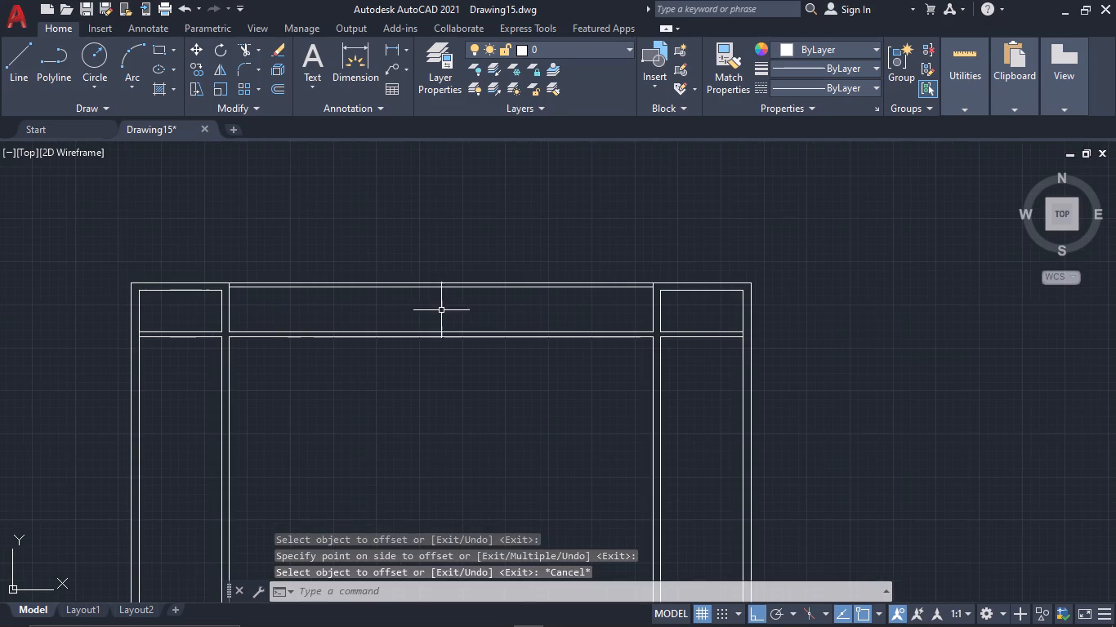
Create a vertical partition in the central area by offsetting the left partition's inner line 12' inward, and that copy 6" for thickness.
{"action": "middle_click_drag", "start_coordinate": [427, 372], "coordinate": [508, 337]}
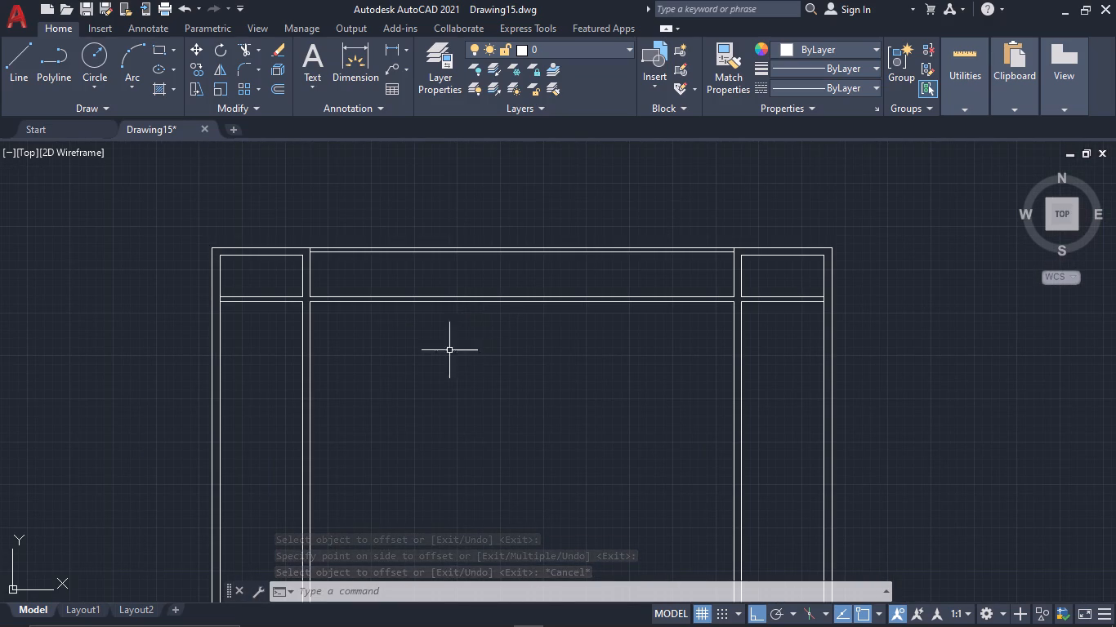
{"action": "type", "text": "OF"}
{"action": "key", "text": "space"}
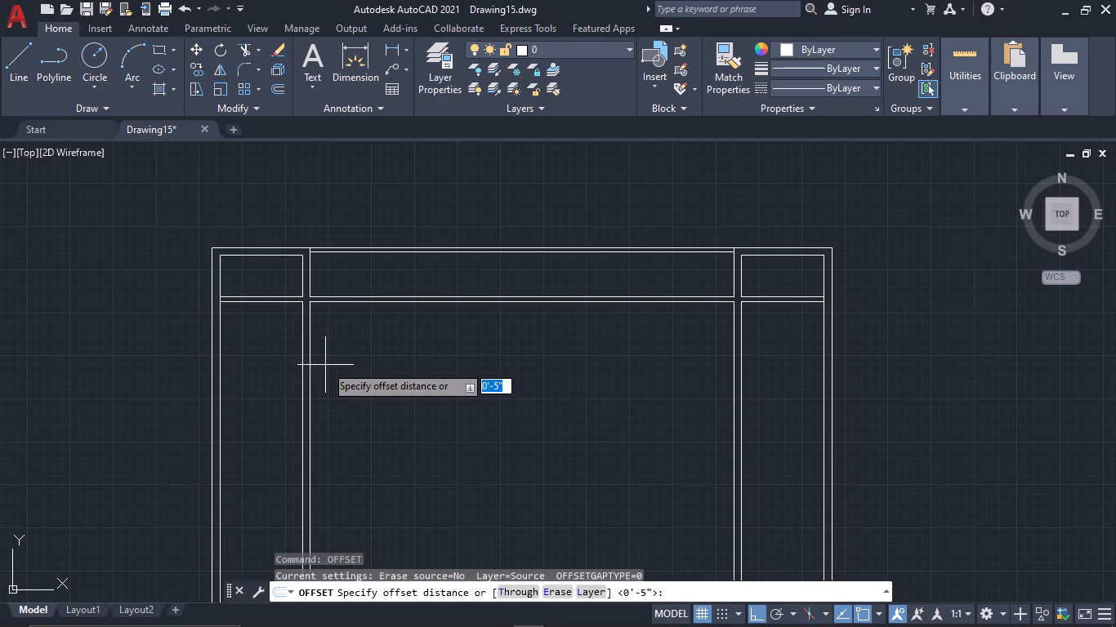
{"action": "type", "text": "12'"}
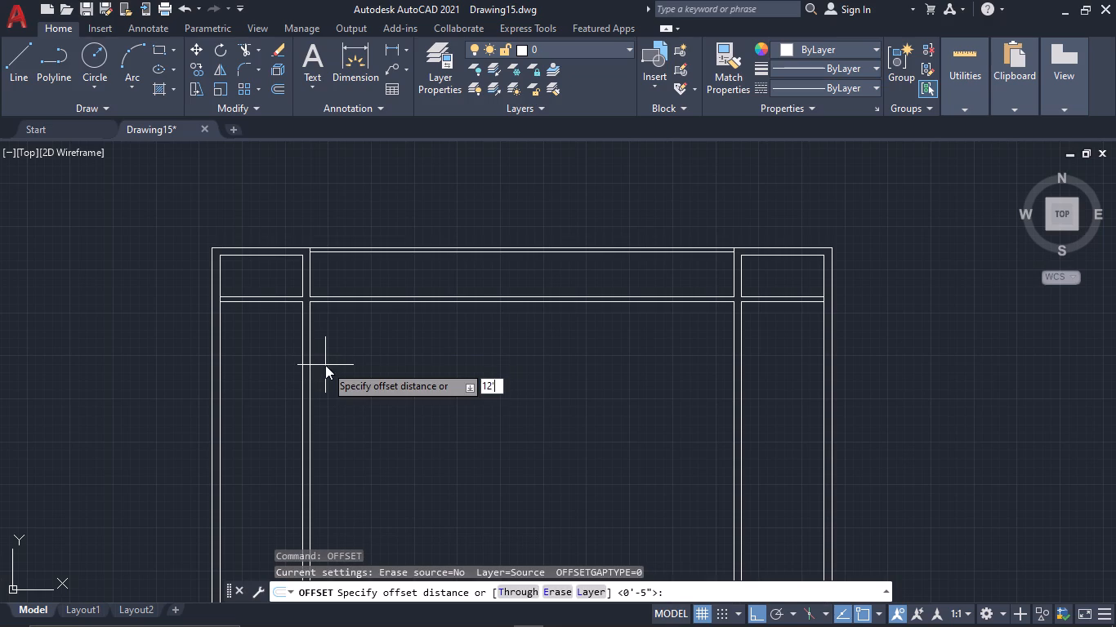
{"action": "key", "text": "space"}
{"action": "left_click", "coordinate": [307, 358]}
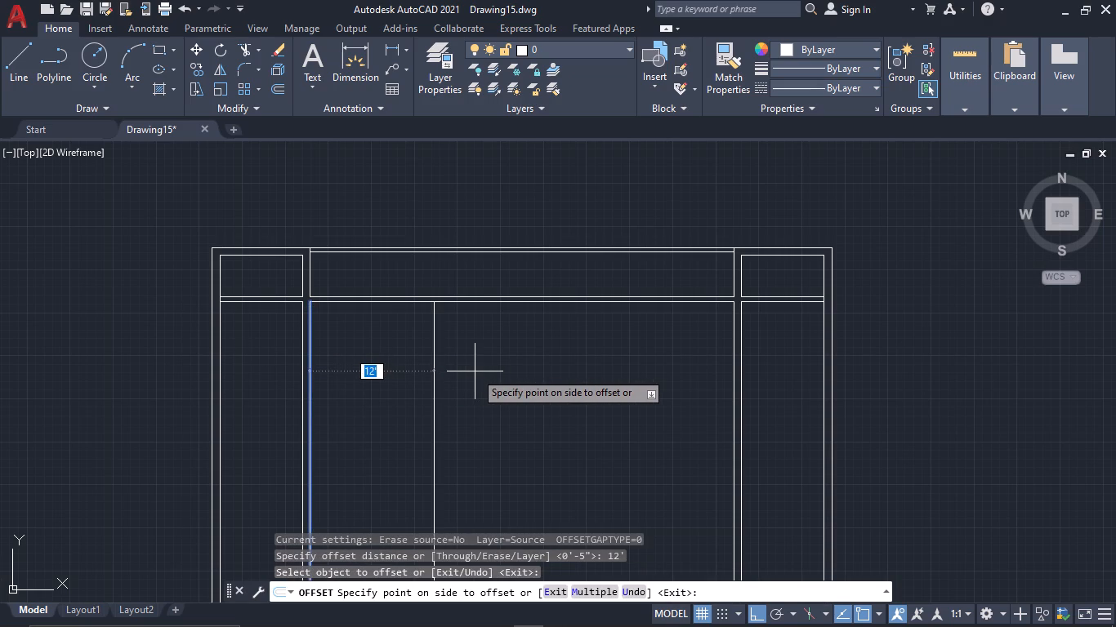
{"action": "left_click", "coordinate": [475, 371]}
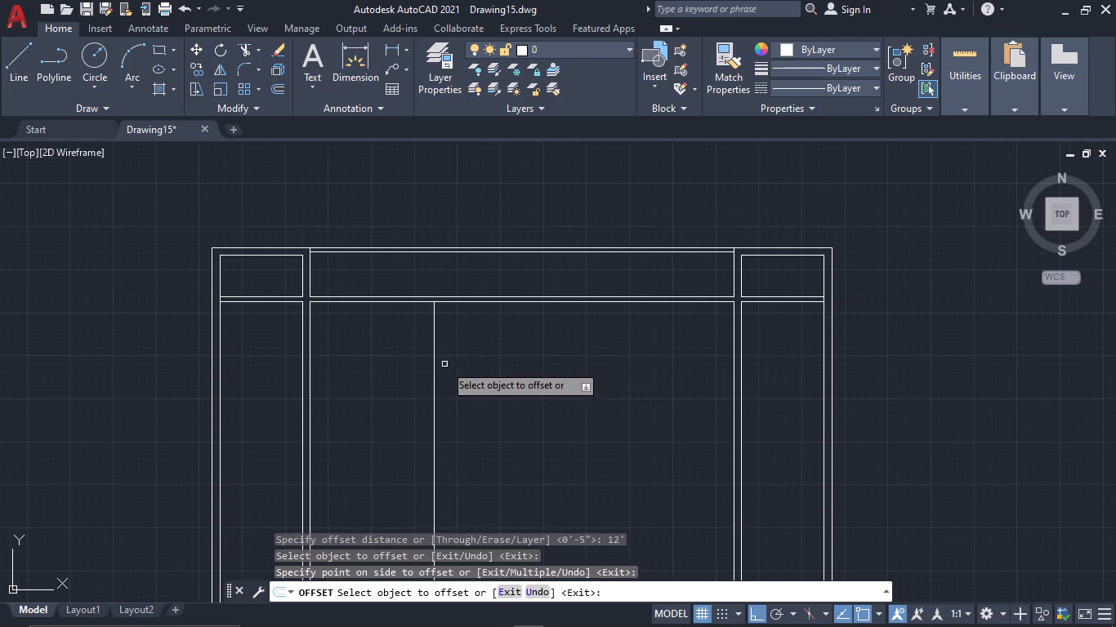
{"action": "left_click", "coordinate": [435, 365]}
{"action": "key", "text": "5"}
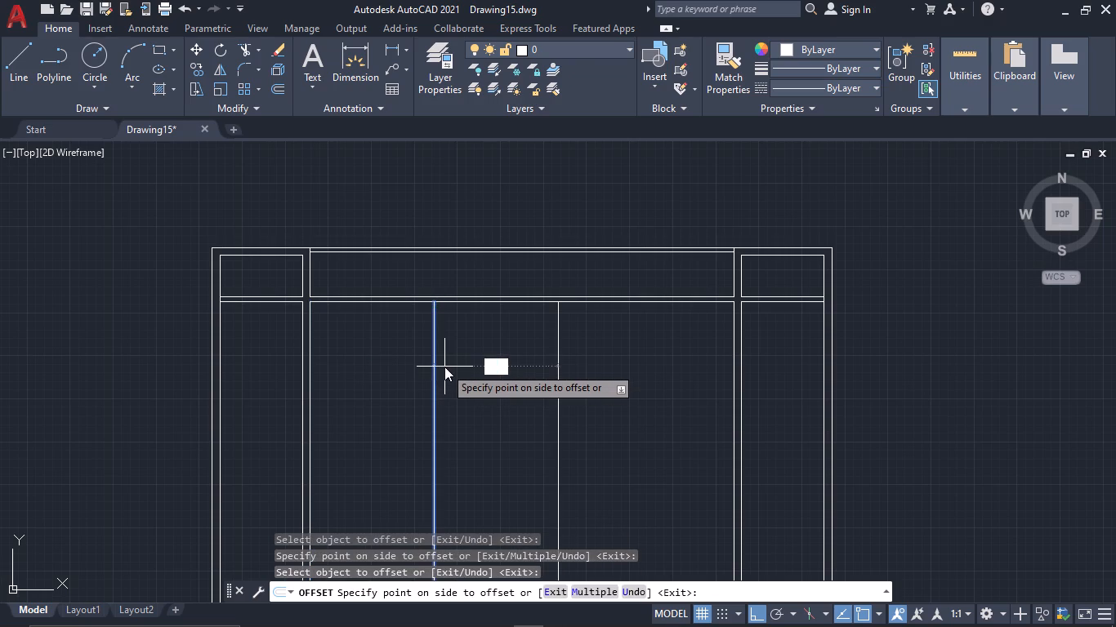
{"action": "key", "text": "BackSpace"}
{"action": "type", "text": "6\""}
{"action": "key", "text": "space"}
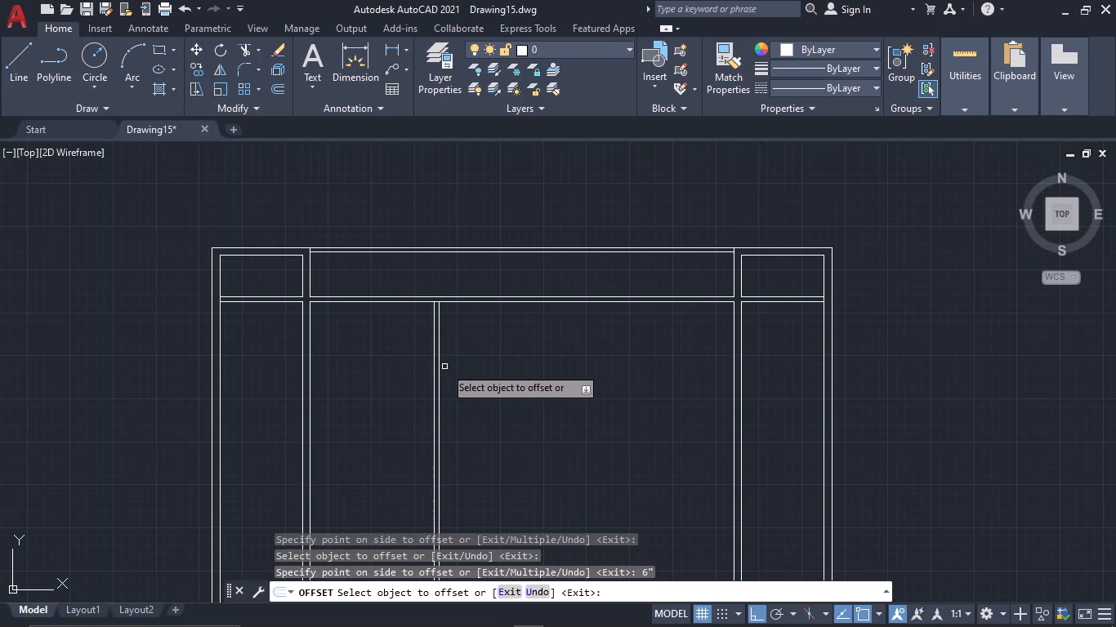
Add a second central vertical partition by offsetting the first one's far line 12' toward the right partition, and that copy 6".
{"action": "left_click", "coordinate": [440, 376]}
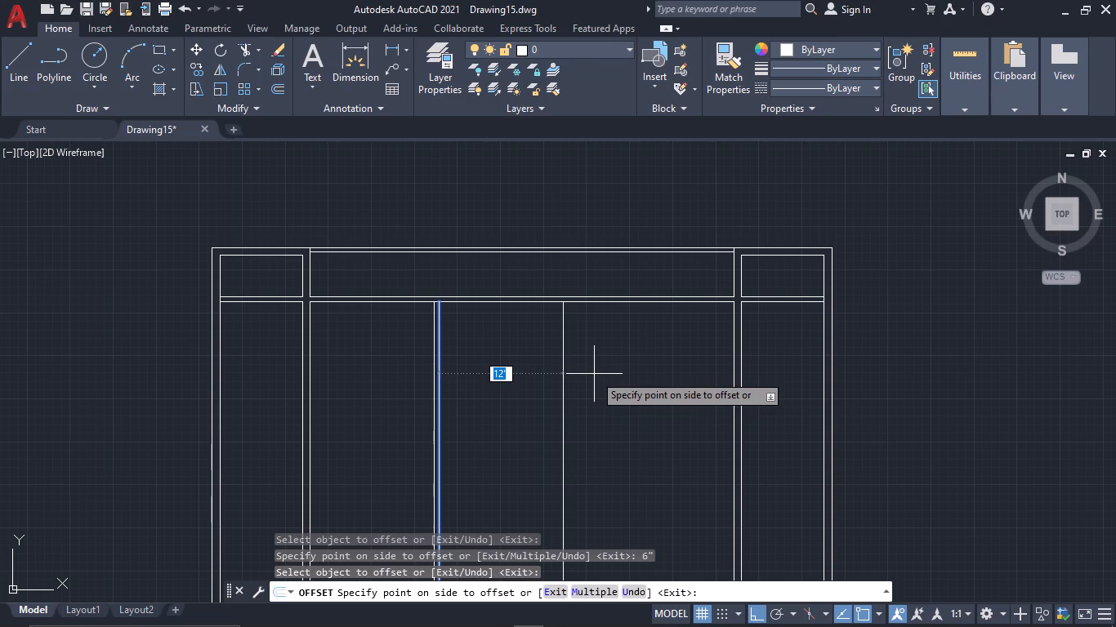
{"action": "left_click", "coordinate": [599, 376]}
{"action": "left_click", "coordinate": [562, 376]}
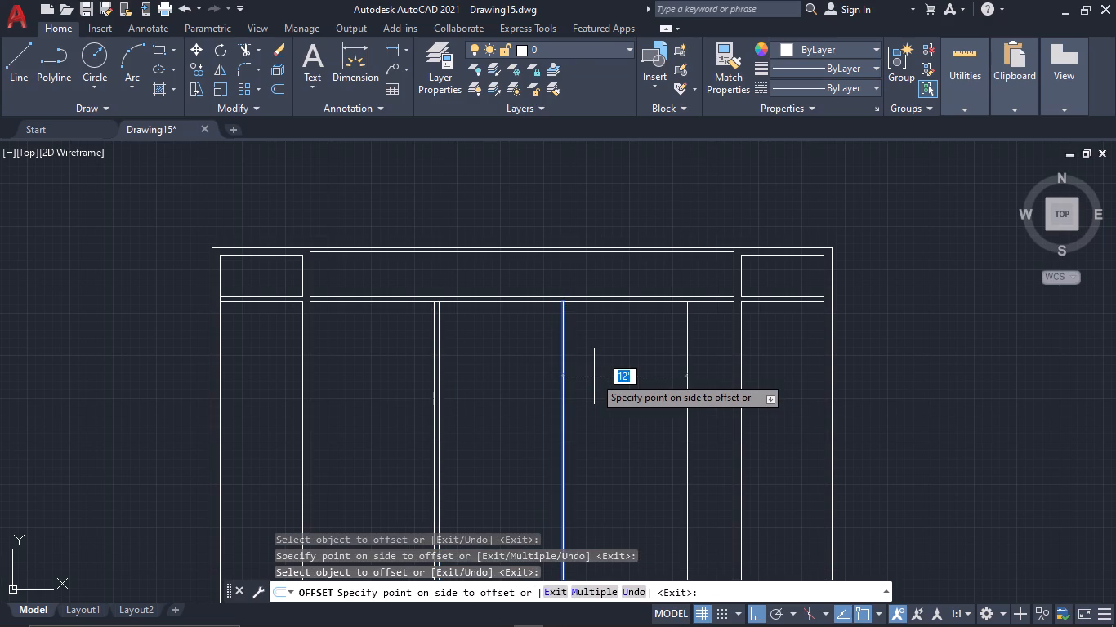
{"action": "type", "text": "6\""}
{"action": "key", "text": "space"}
{"action": "key", "text": "Escape"}
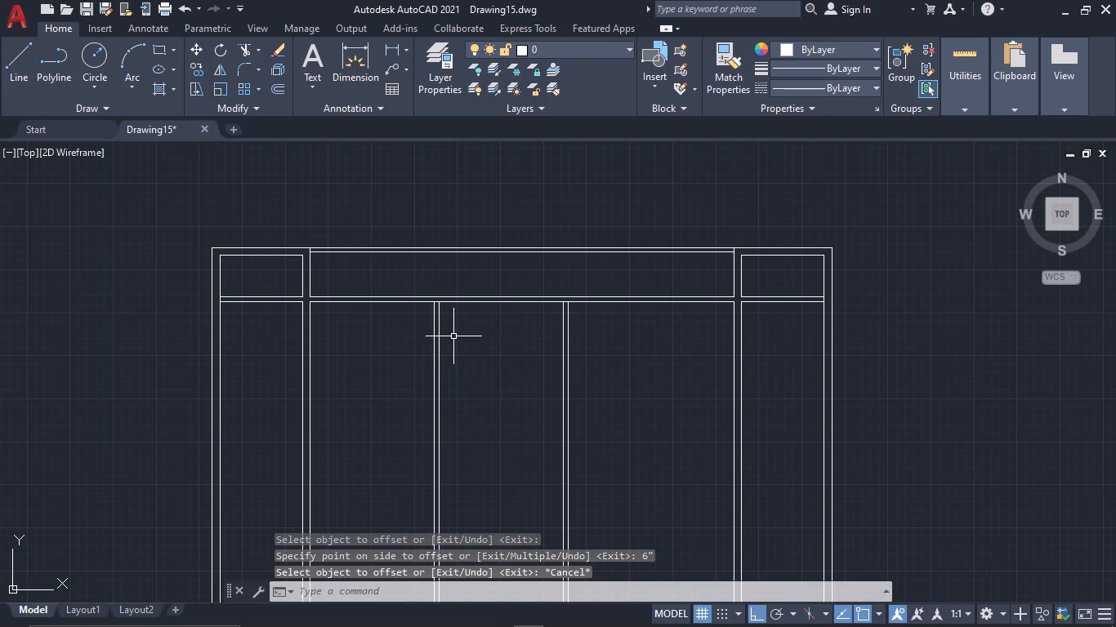
Trim the horizontal wall's lower line across the thickness of both new vertical partitions.
{"action": "type", "text": "TR"}
{"action": "key", "text": "space"}
{"action": "scroll", "coordinate": [451, 350], "scroll_direction": "up", "scroll_amount": 2}
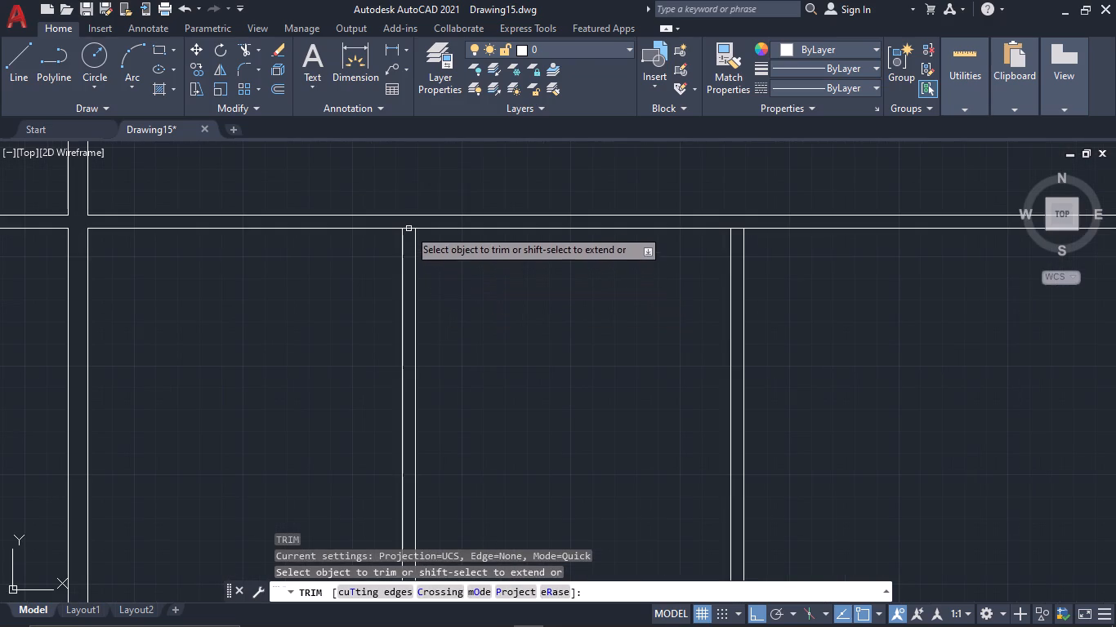
{"action": "left_click", "coordinate": [409, 229]}
{"action": "left_click", "coordinate": [733, 230]}
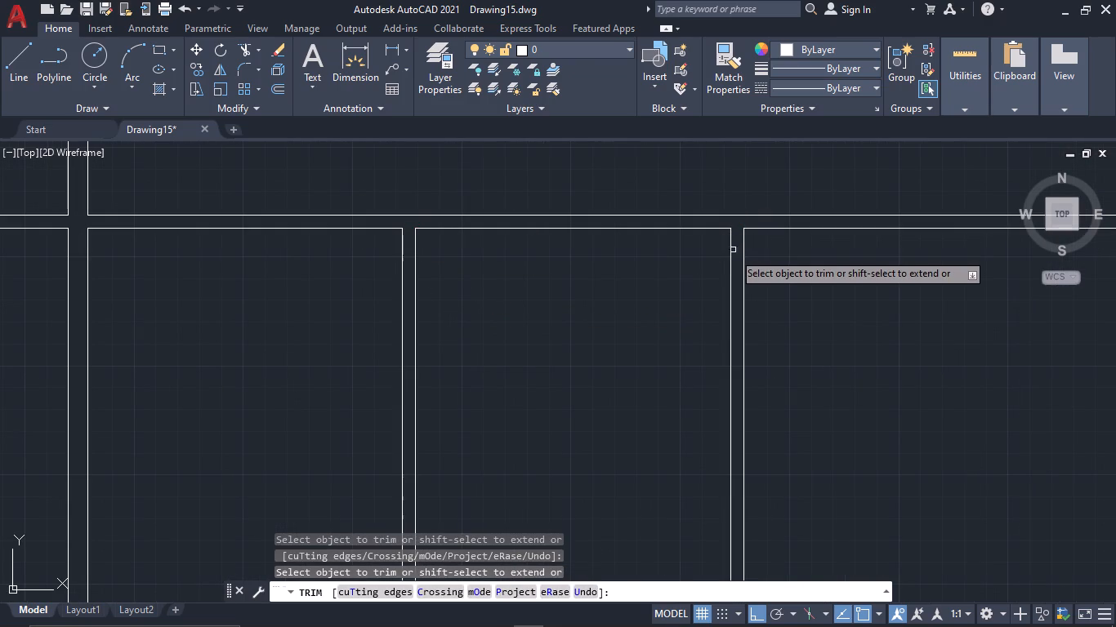
{"action": "scroll", "coordinate": [547, 394], "scroll_direction": "down", "scroll_amount": 2}
{"action": "key", "text": "Escape"}
Draw a short vertical line closing the gap in the left partition's outer-side line, between the left room's two horizontal wall lines.
{"action": "middle_click_drag", "start_coordinate": [386, 377], "coordinate": [432, 342]}
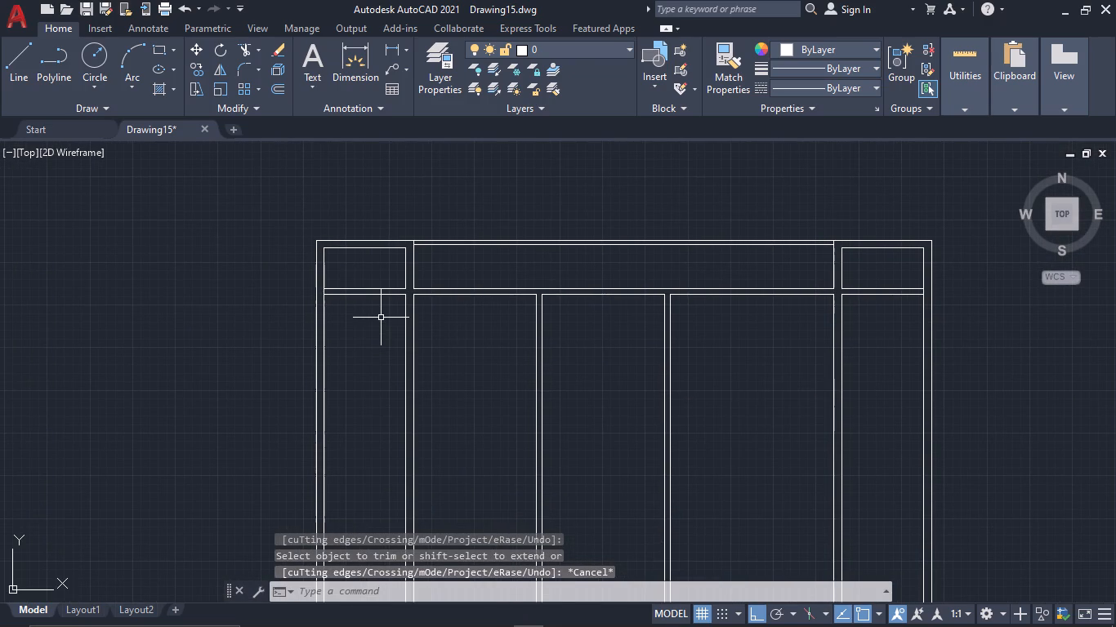
{"action": "scroll", "coordinate": [381, 318], "scroll_direction": "up", "scroll_amount": 2}
{"action": "middle_click_drag", "start_coordinate": [381, 318], "coordinate": [392, 374]}
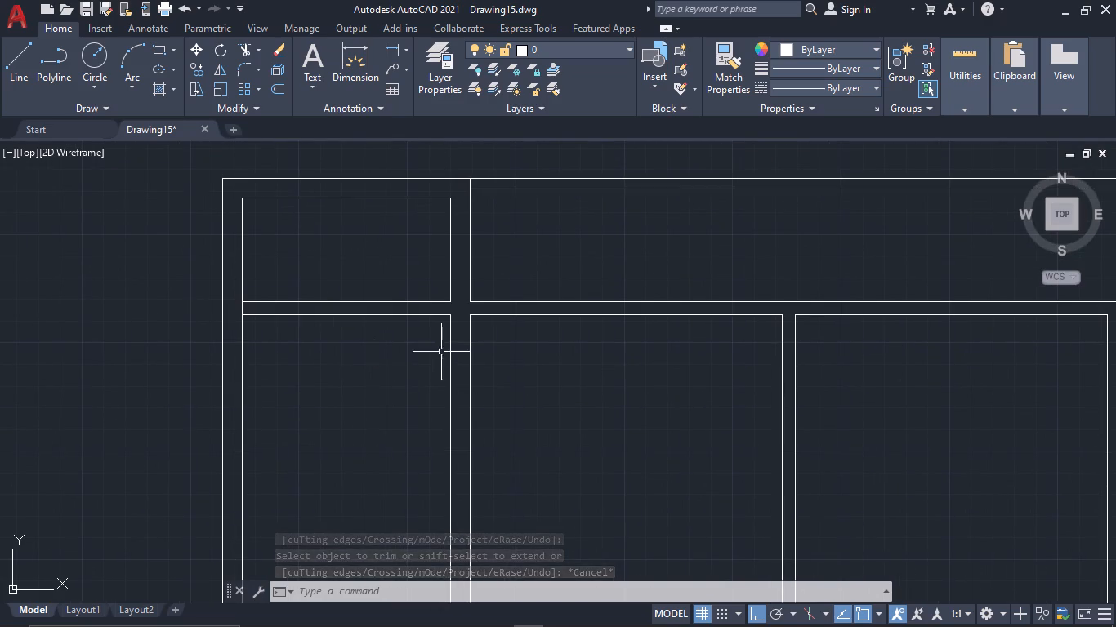
{"action": "key", "text": "l"}
{"action": "key", "text": "space"}
{"action": "left_click", "coordinate": [446, 316]}
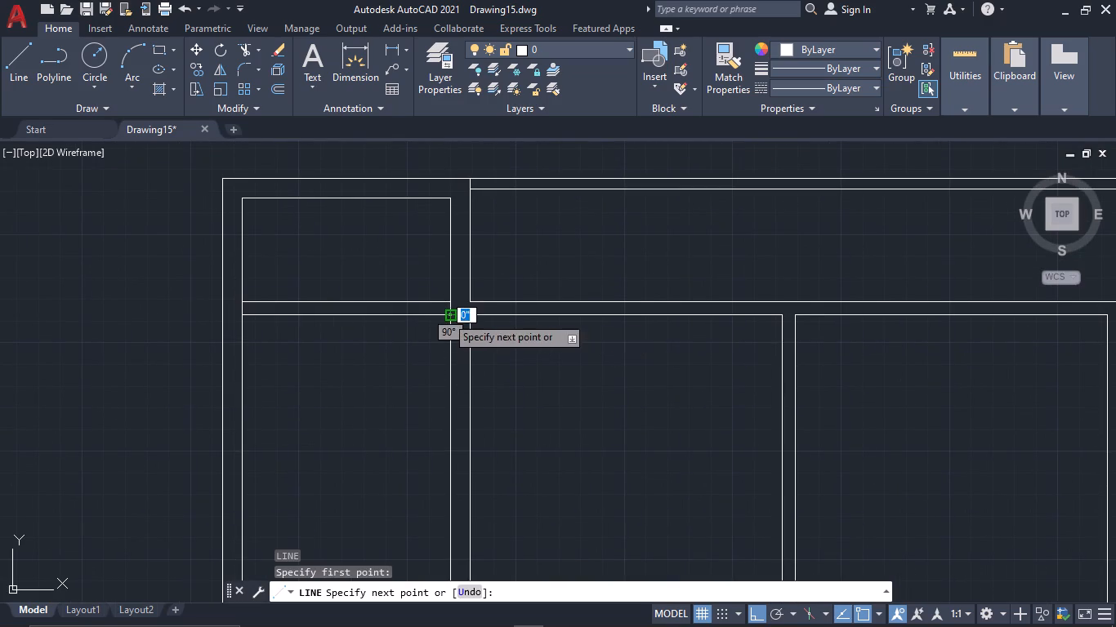
{"action": "left_click", "coordinate": [451, 300]}
{"action": "key", "text": "Escape"}
Erase the two horizontal wall lines crossing the left room.
{"action": "left_click_drag", "start_coordinate": [423, 339], "coordinate": [407, 327]}
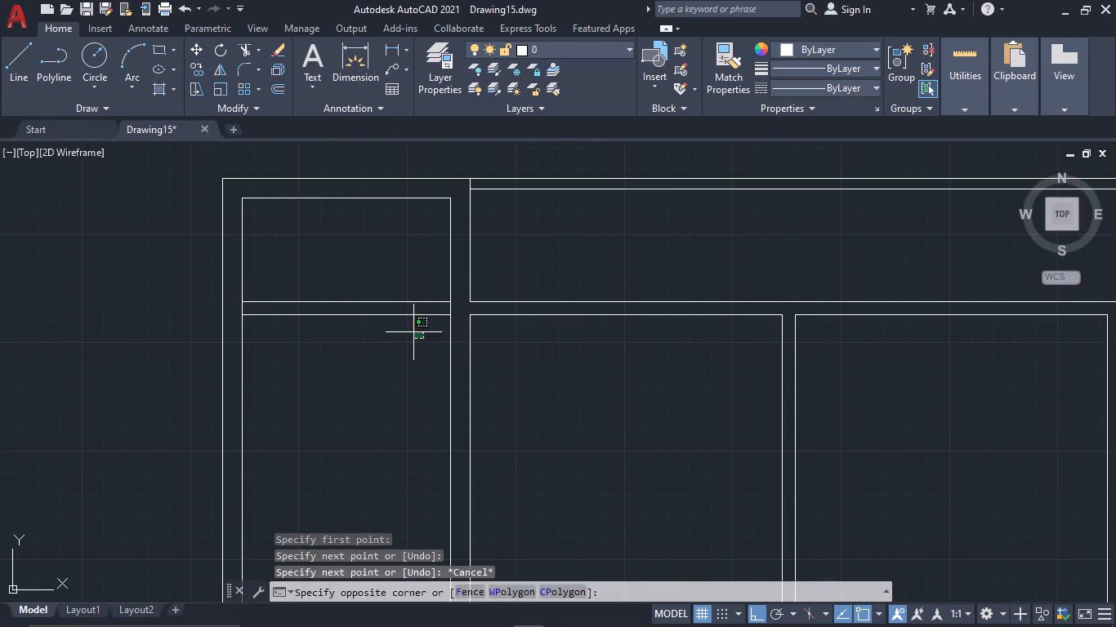
{"action": "left_click_drag", "start_coordinate": [407, 327], "coordinate": [396, 314]}
{"action": "left_click", "coordinate": [372, 288]}
{"action": "key", "text": "e"}
{"action": "key", "text": "space"}
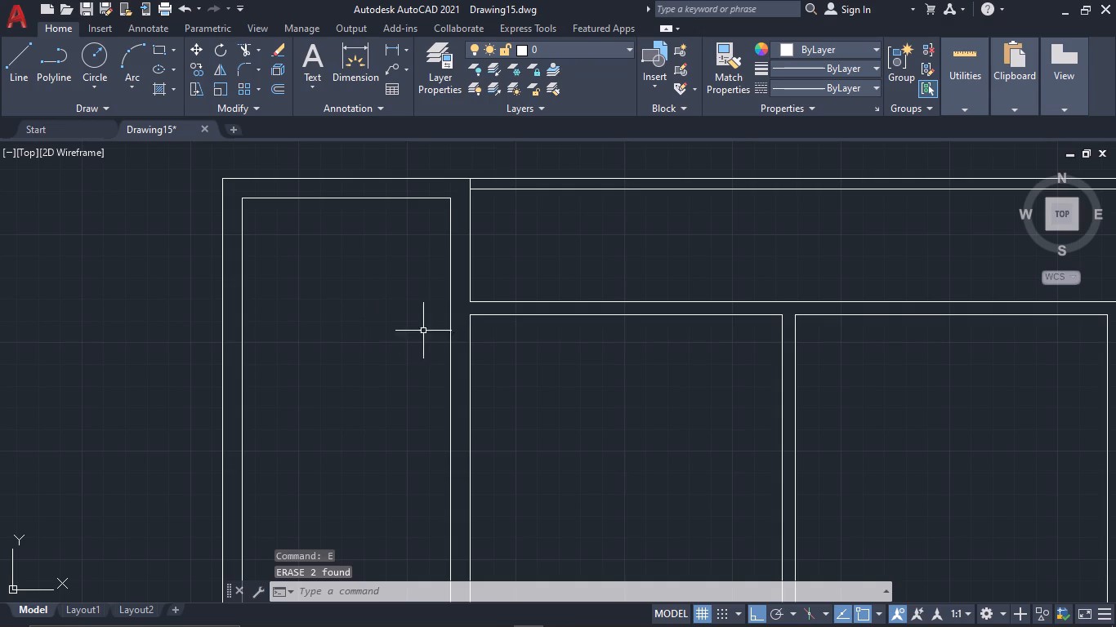
Draw a short horizontal line from the left partition into the left room, level with the central horizontal wall's upper line.
{"action": "key", "text": "l"}
{"action": "key", "text": "space"}
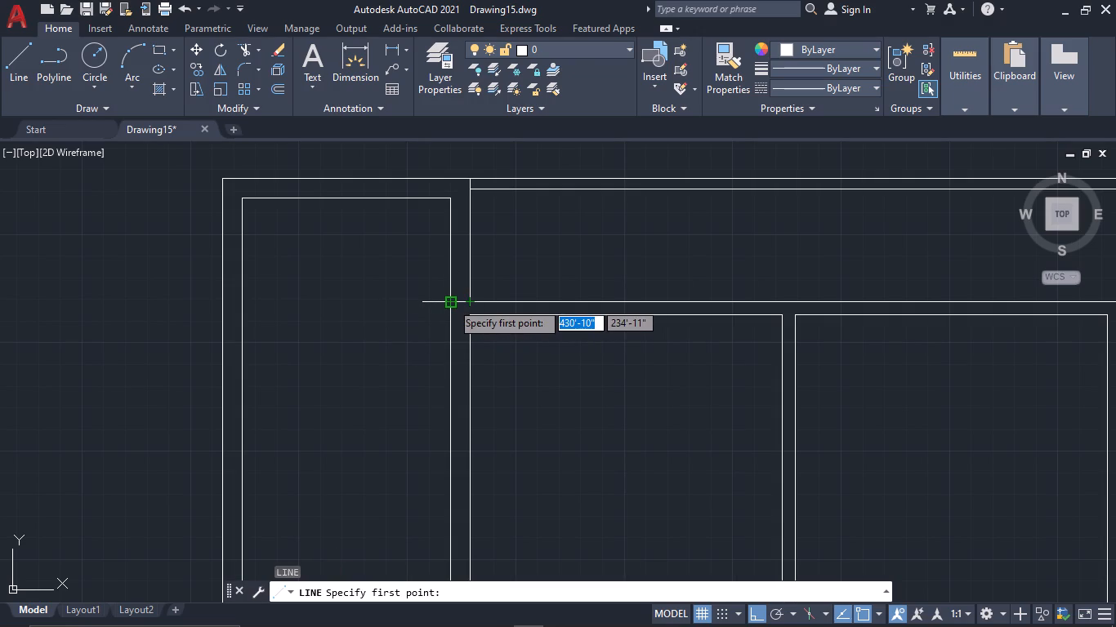
{"action": "left_click", "coordinate": [451, 302]}
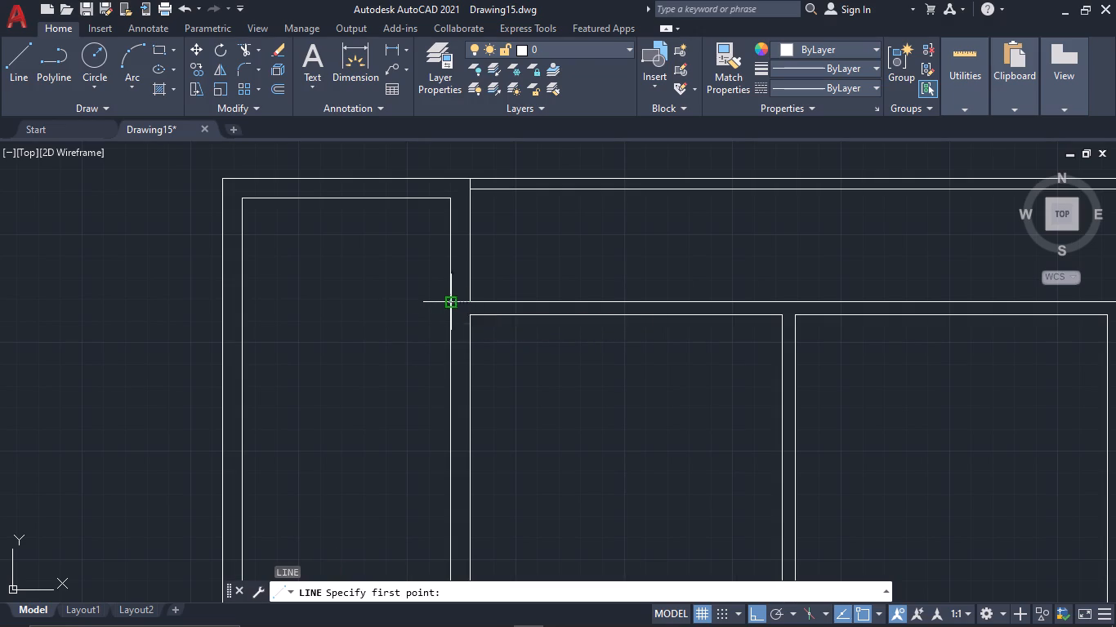
{"action": "left_click", "coordinate": [403, 302]}
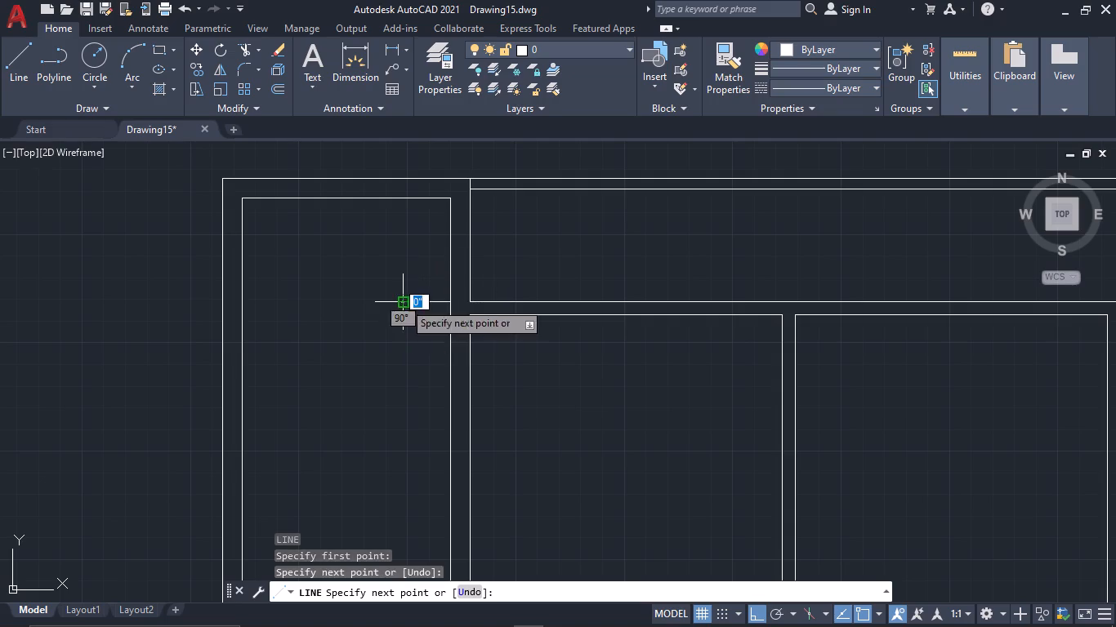
{"action": "key", "text": "Escape"}
Offset the short horizontal line in the left room 4" downward.
{"action": "left_click", "coordinate": [416, 317]}
{"action": "left_click", "coordinate": [400, 302]}
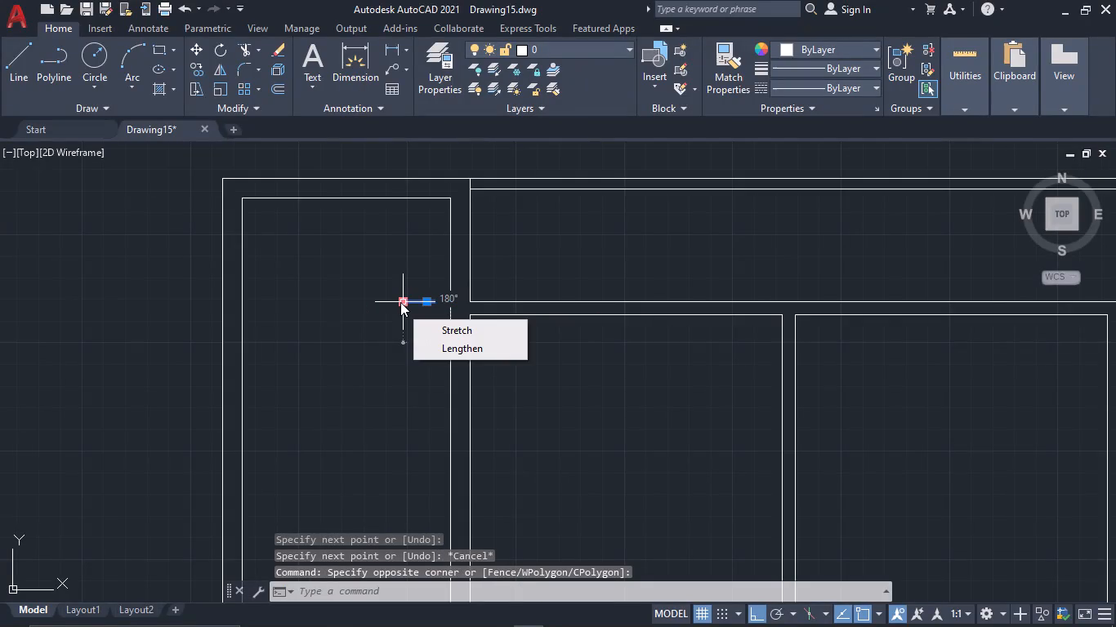
{"action": "type", "text": "OF"}
{"action": "key", "text": "space"}
{"action": "type", "text": "OF"}
{"action": "key", "text": "space"}
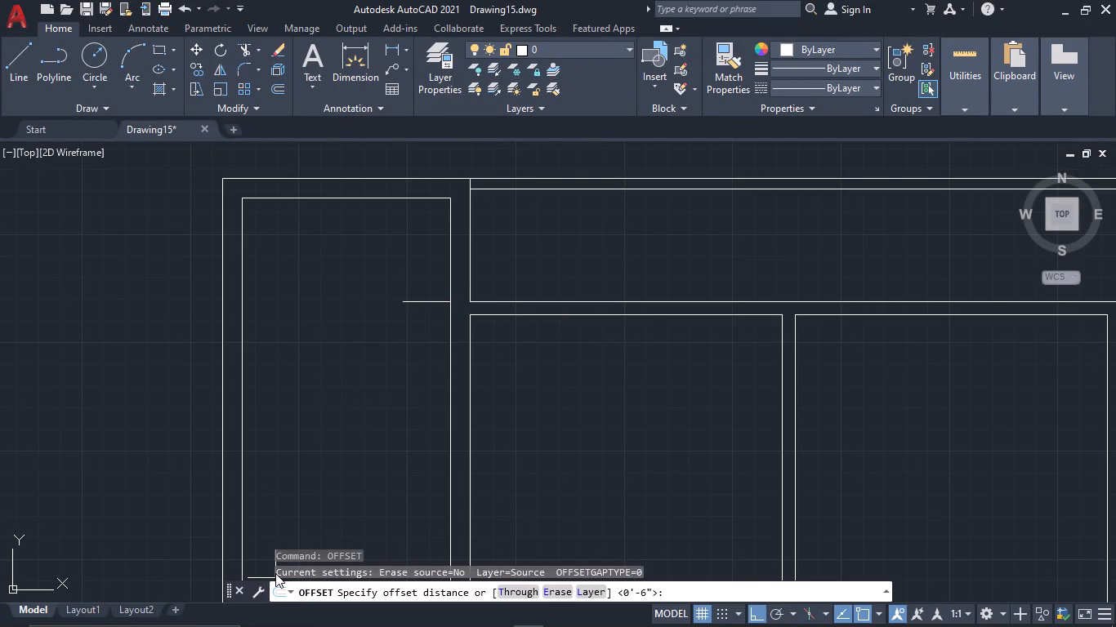
{"action": "type", "text": "4\""}
{"action": "key", "text": "space"}
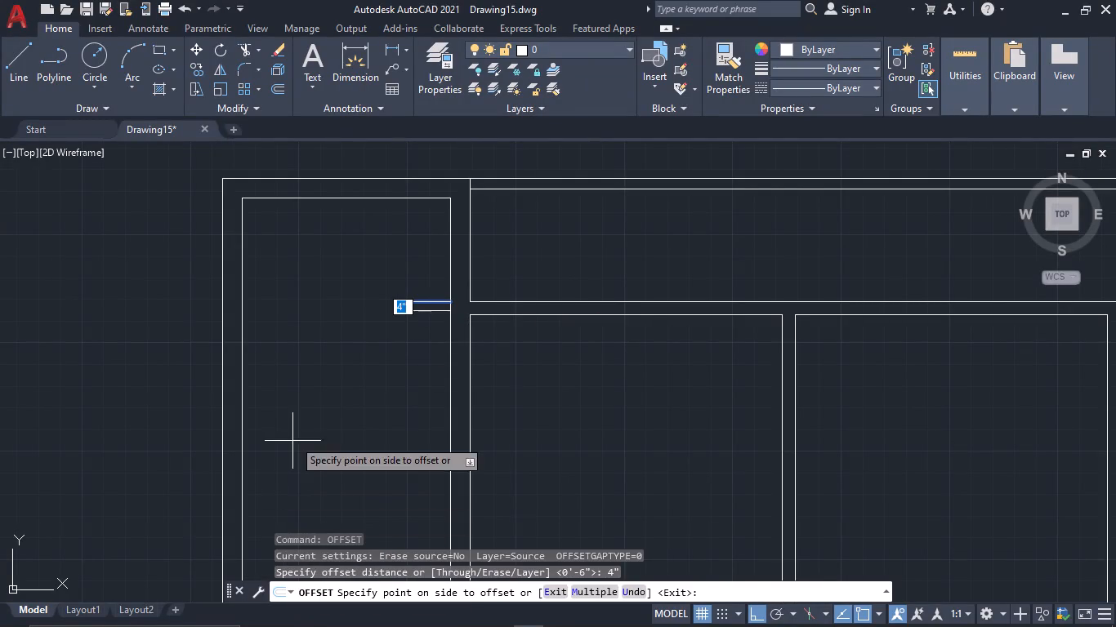
{"action": "left_click", "coordinate": [301, 429]}
{"action": "middle_click_drag", "start_coordinate": [343, 378], "coordinate": [317, 412]}
{"action": "scroll", "coordinate": [317, 412], "scroll_direction": "up", "scroll_amount": 1}
{"action": "key", "text": "Escape"}
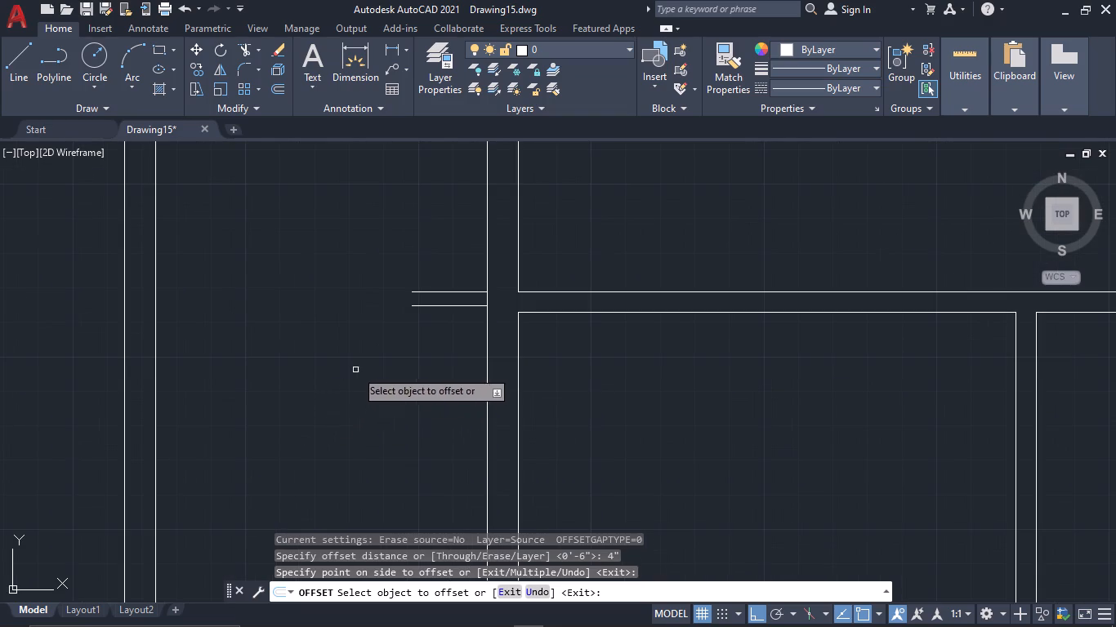
Close the free end of the short wall stub in the left room with a vertical line.
{"action": "key", "text": "l"}
{"action": "key", "text": "space"}
{"action": "key", "text": "Escape"}
{"action": "type", "text": "L"}
{"action": "key", "text": "space"}
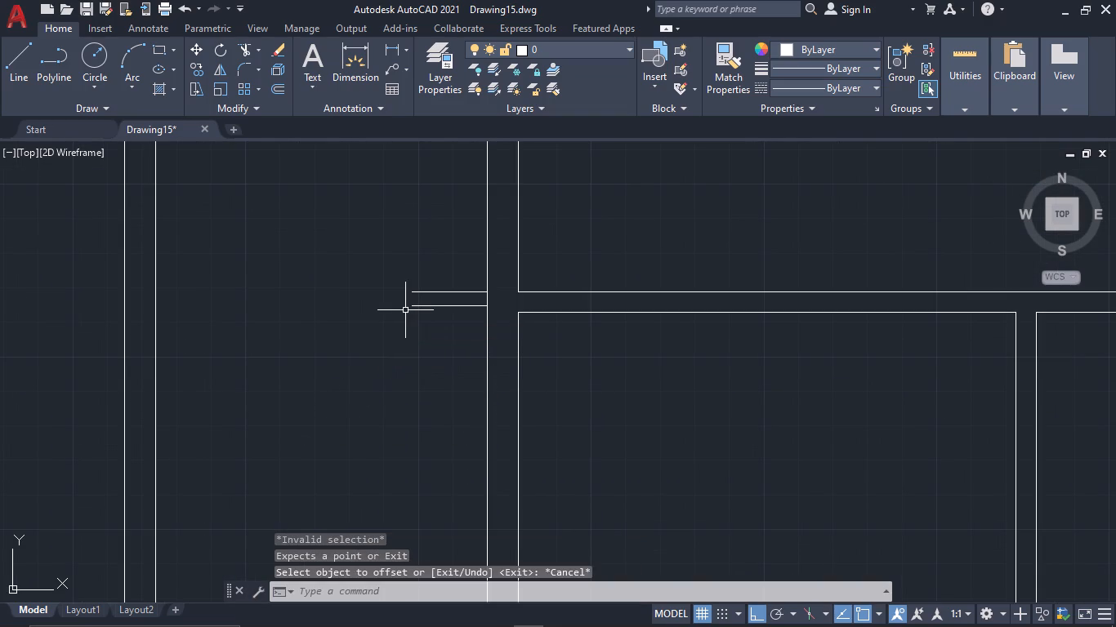
{"action": "left_click", "coordinate": [405, 310]}
{"action": "left_click", "coordinate": [405, 290]}
{"action": "key", "text": "Escape"}
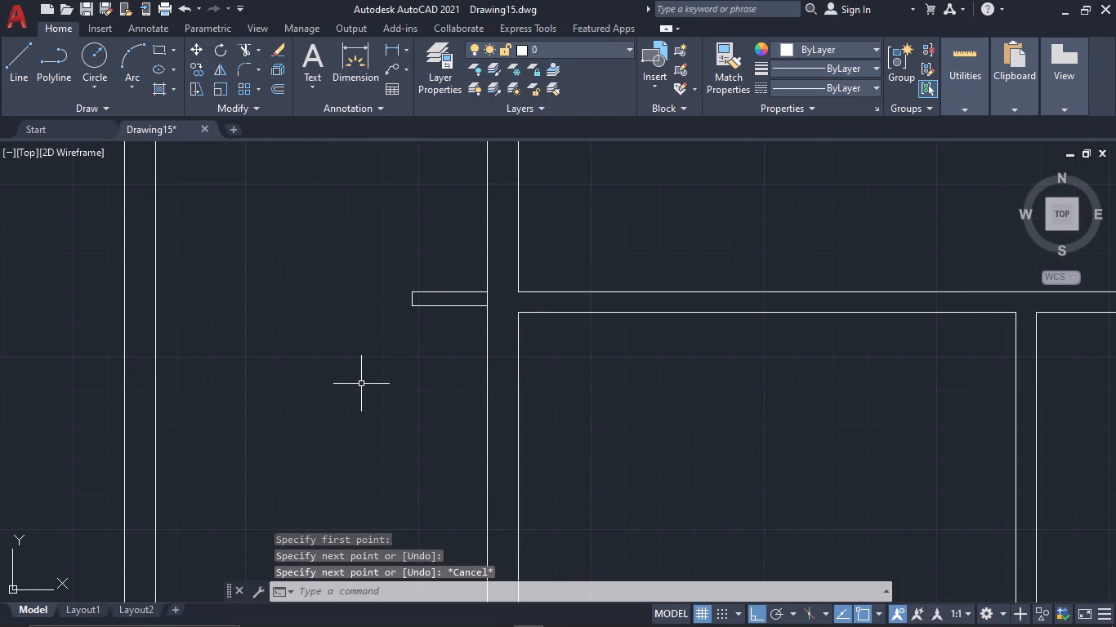
Offset the stub's end line 2' toward the left outer wall to mark the door opening.
{"action": "type", "text": "OF 2\""}
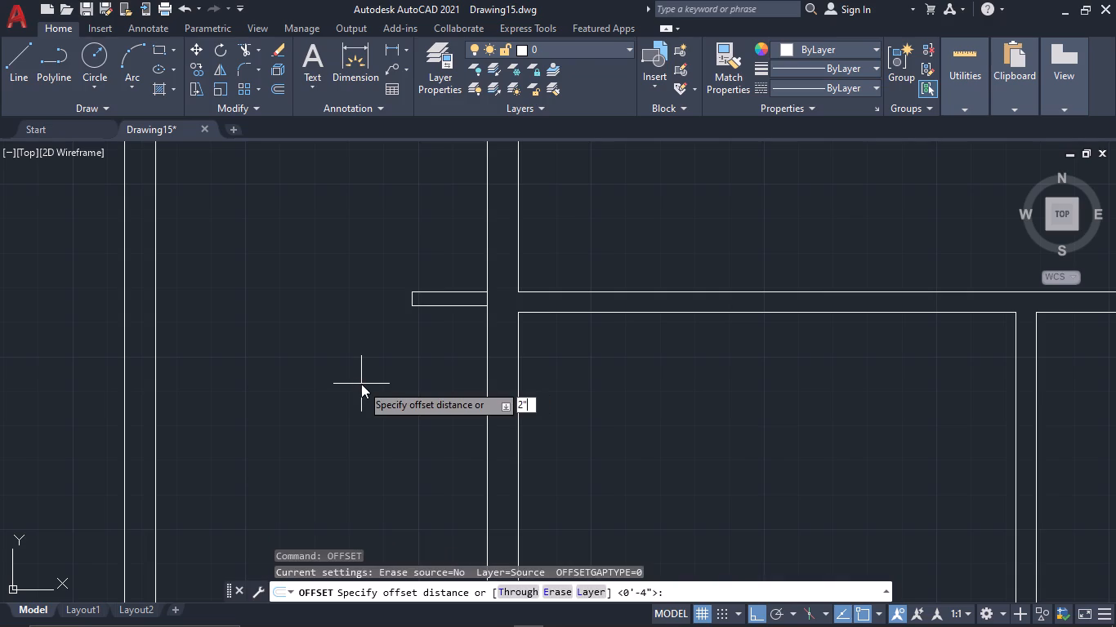
{"action": "key", "text": "BackSpace"}
{"action": "type", "text": "'"}
{"action": "key", "text": "space"}
{"action": "left_click", "coordinate": [413, 300]}
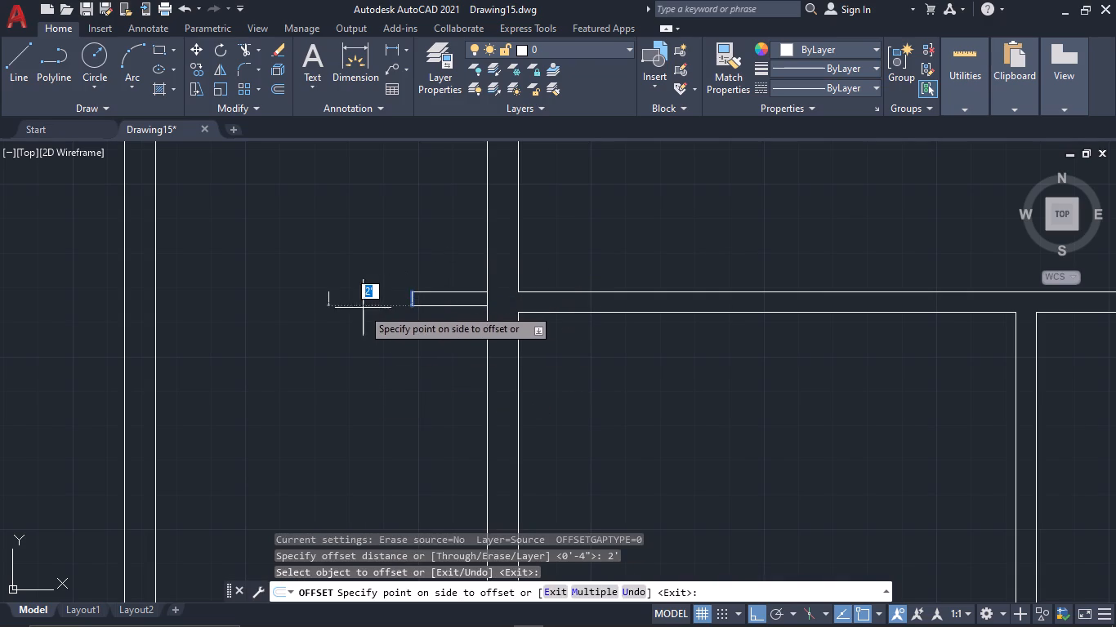
{"action": "left_click", "coordinate": [306, 321]}
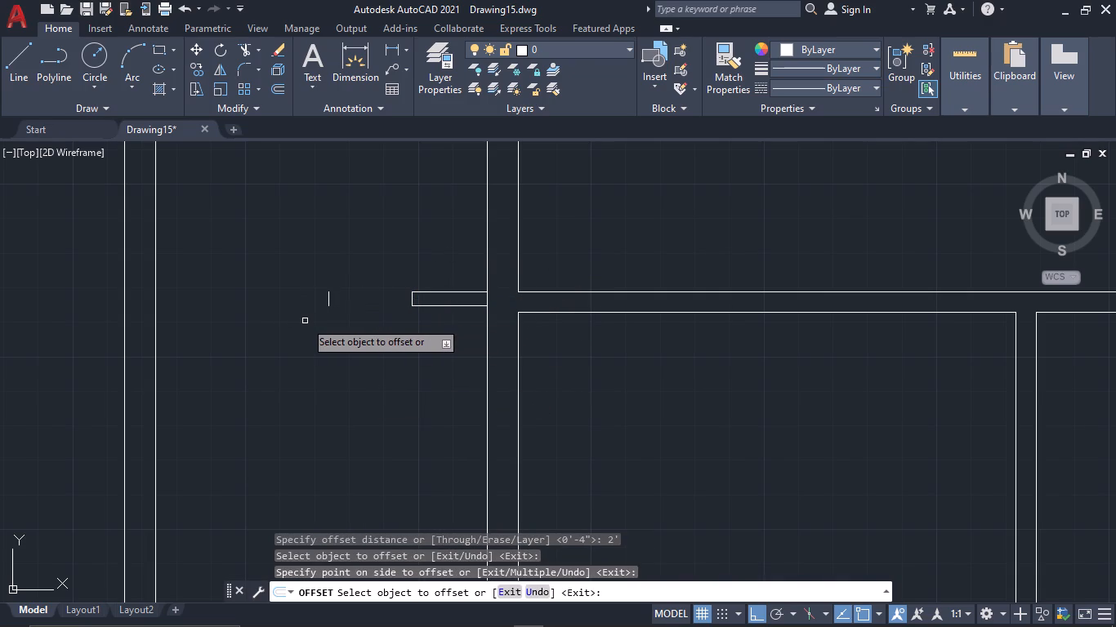
{"action": "key", "text": "Escape"}
Draw two horizontal lines from the offset line's upper and lower endpoints across the left outer wall.
{"action": "key", "text": "l"}
{"action": "key", "text": "space"}
{"action": "left_click", "coordinate": [324, 287]}
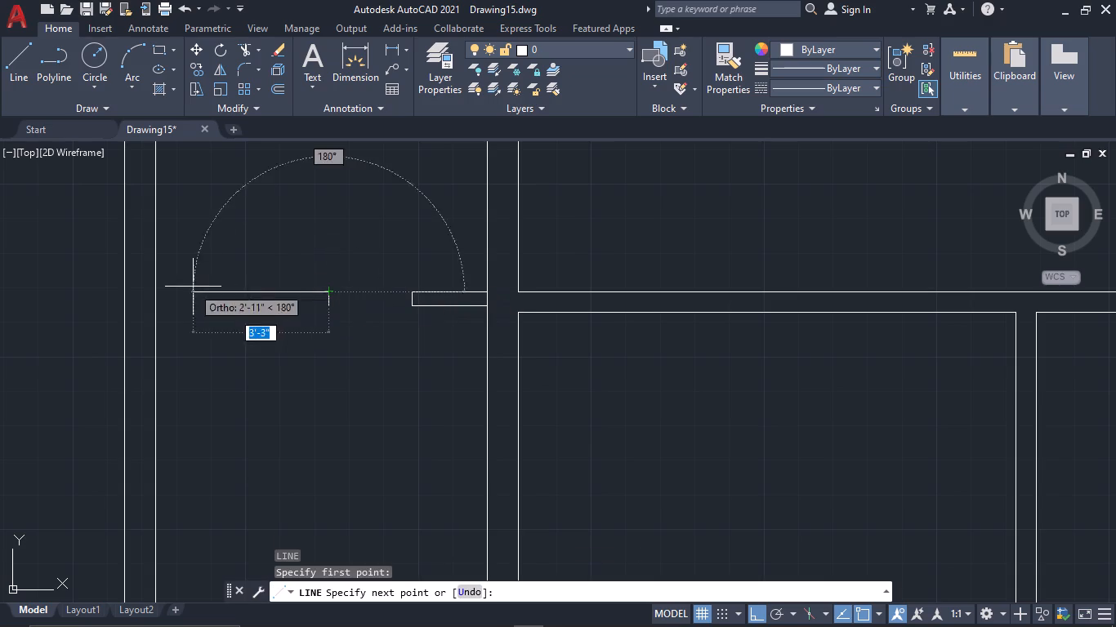
{"action": "left_click", "coordinate": [33, 290]}
{"action": "key", "text": "Escape"}
{"action": "key", "text": "l"}
{"action": "key", "text": "space"}
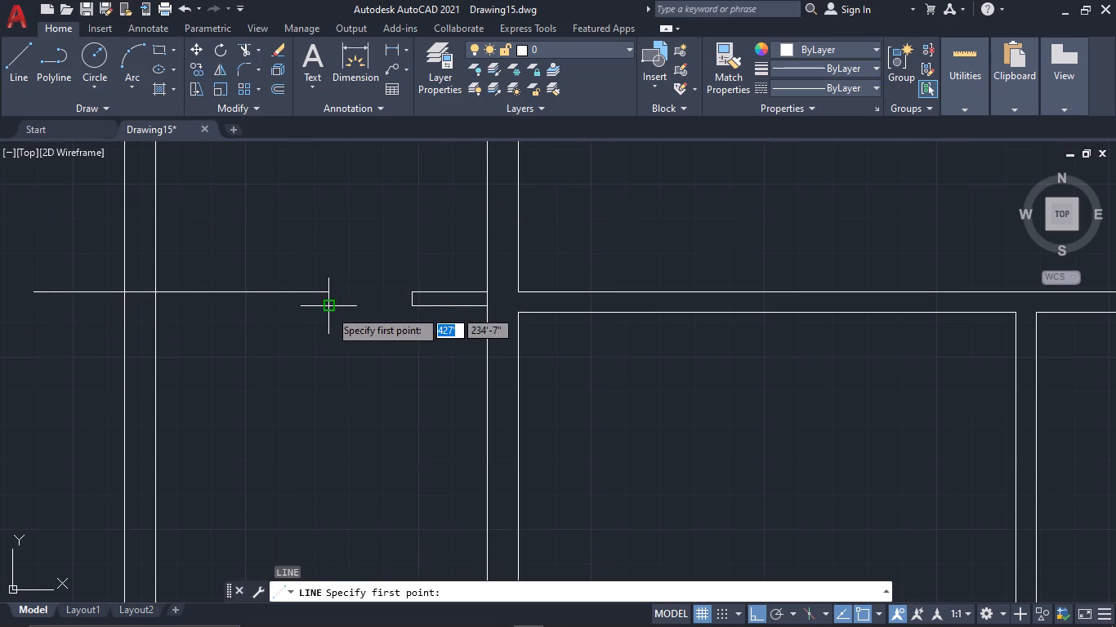
{"action": "left_click", "coordinate": [329, 309]}
{"action": "left_click", "coordinate": [69, 334]}
{"action": "key", "text": "Escape"}
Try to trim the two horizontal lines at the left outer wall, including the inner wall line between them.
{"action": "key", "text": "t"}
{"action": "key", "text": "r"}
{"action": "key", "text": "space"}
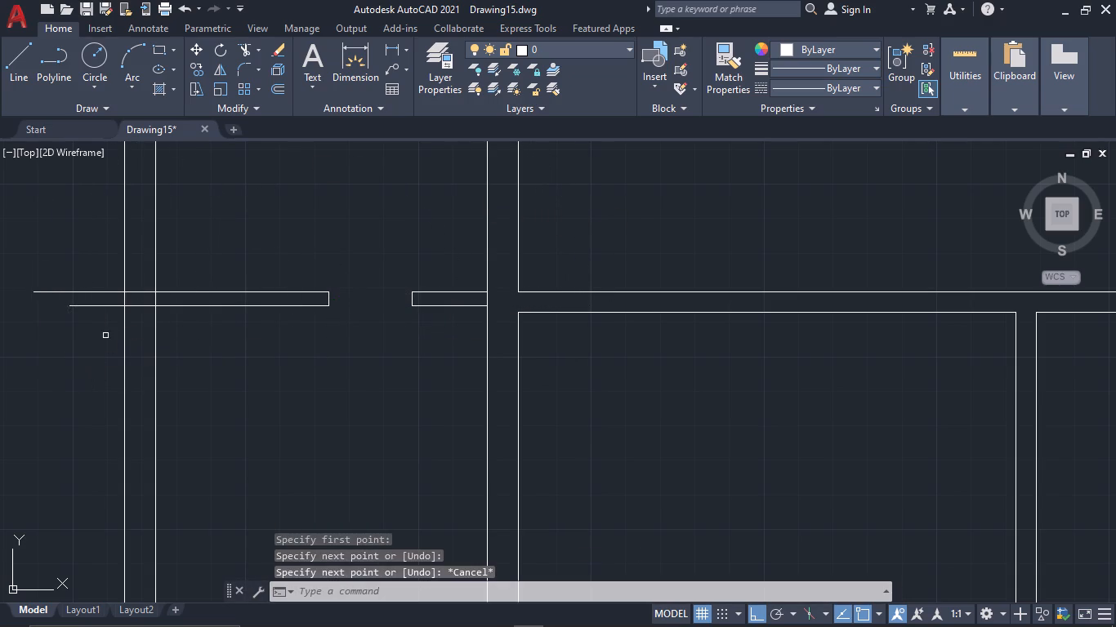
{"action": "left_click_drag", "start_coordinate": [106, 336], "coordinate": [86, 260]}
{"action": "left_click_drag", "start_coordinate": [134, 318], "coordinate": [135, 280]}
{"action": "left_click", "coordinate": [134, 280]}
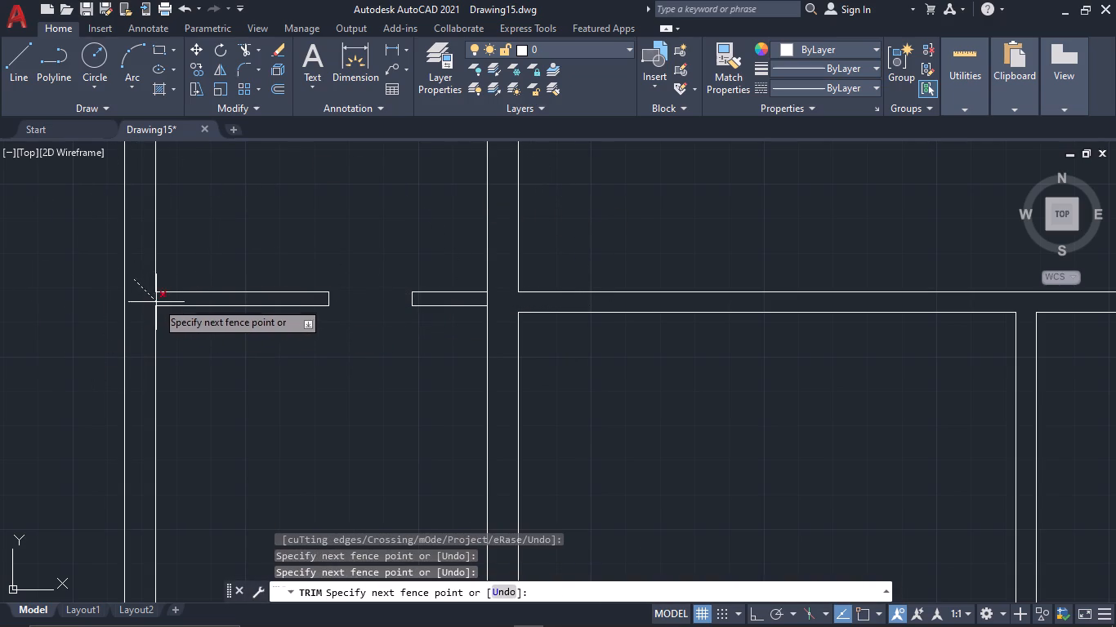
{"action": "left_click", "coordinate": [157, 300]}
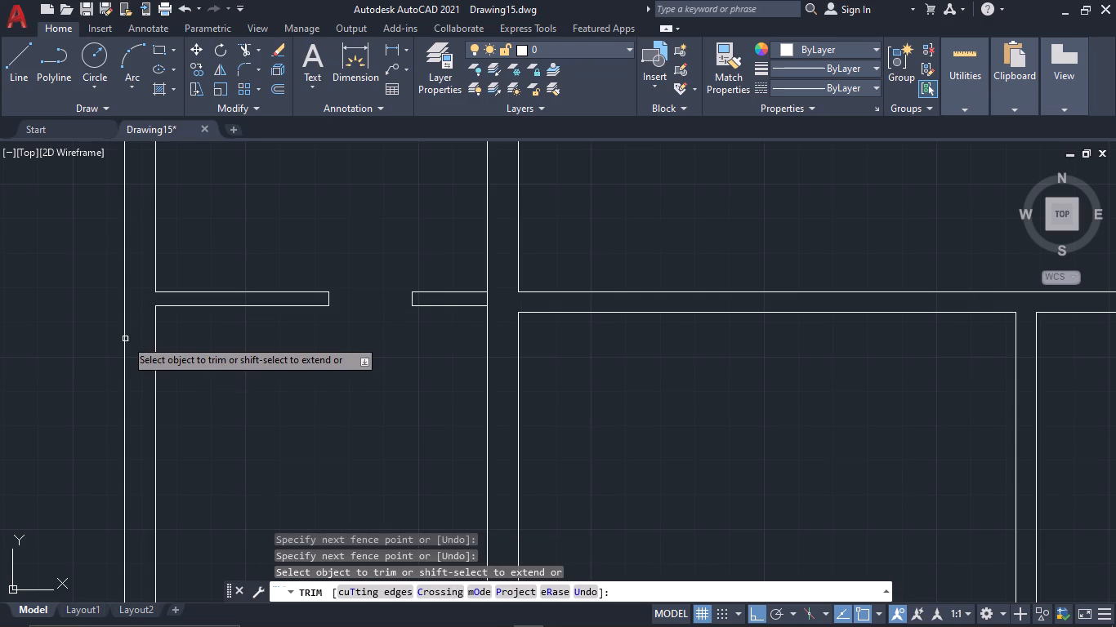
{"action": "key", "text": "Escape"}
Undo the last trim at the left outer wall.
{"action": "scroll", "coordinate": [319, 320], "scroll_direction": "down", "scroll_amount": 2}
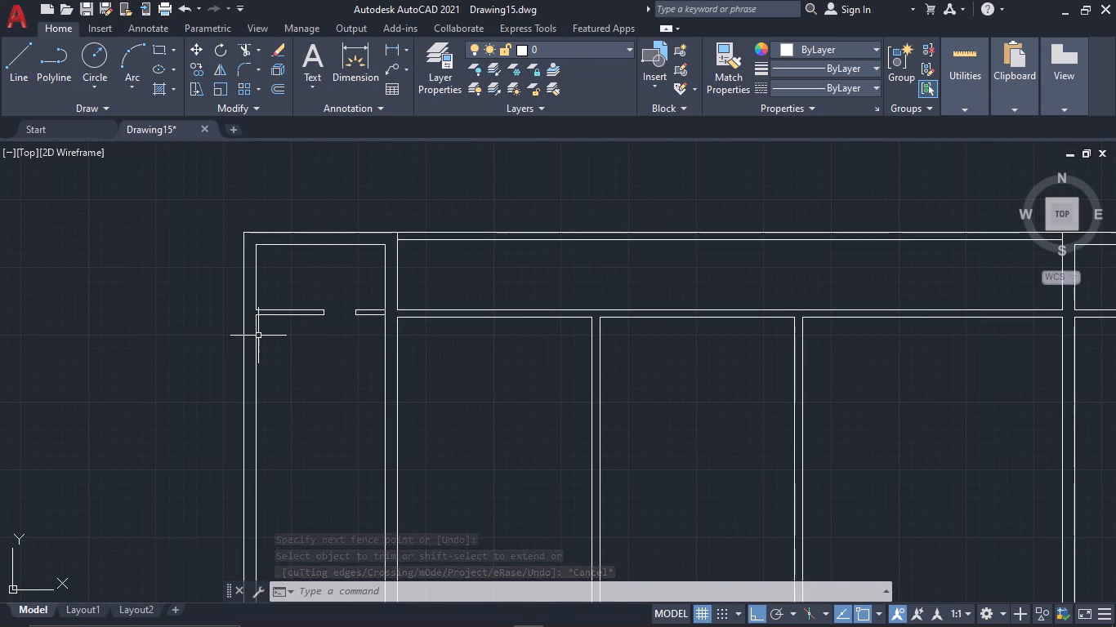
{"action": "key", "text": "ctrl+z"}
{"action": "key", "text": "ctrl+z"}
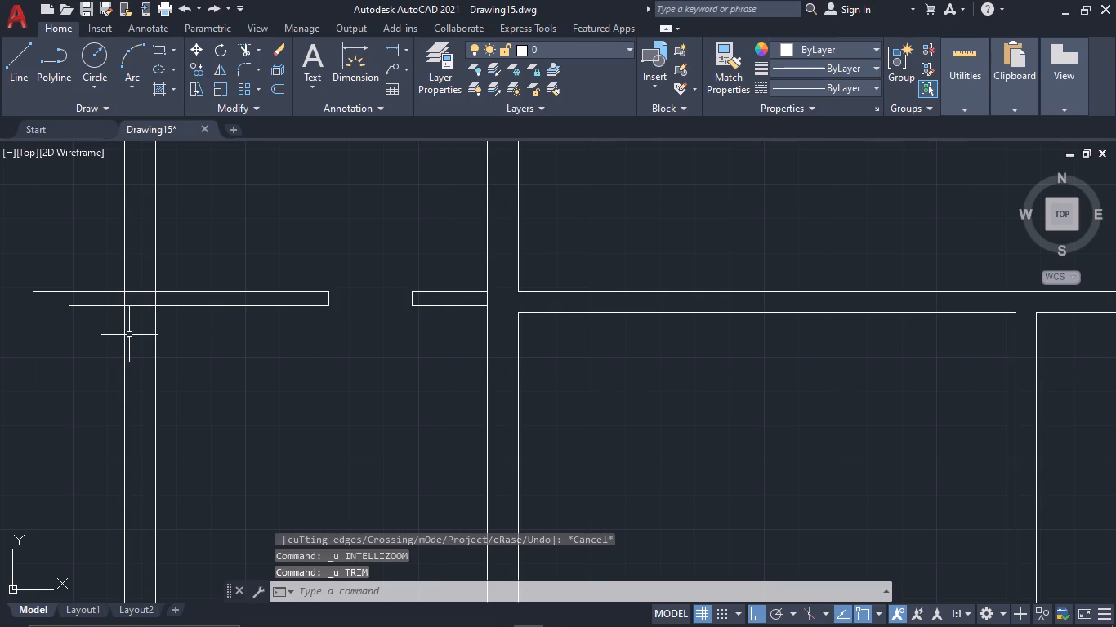
Trim the two horizontal lines back to the left outer wall's inner line.
{"action": "type", "text": "TR"}
{"action": "key", "text": "space"}
{"action": "left_click_drag", "start_coordinate": [128, 321], "coordinate": [136, 273]}
{"action": "left_click_drag", "start_coordinate": [108, 318], "coordinate": [97, 285]}
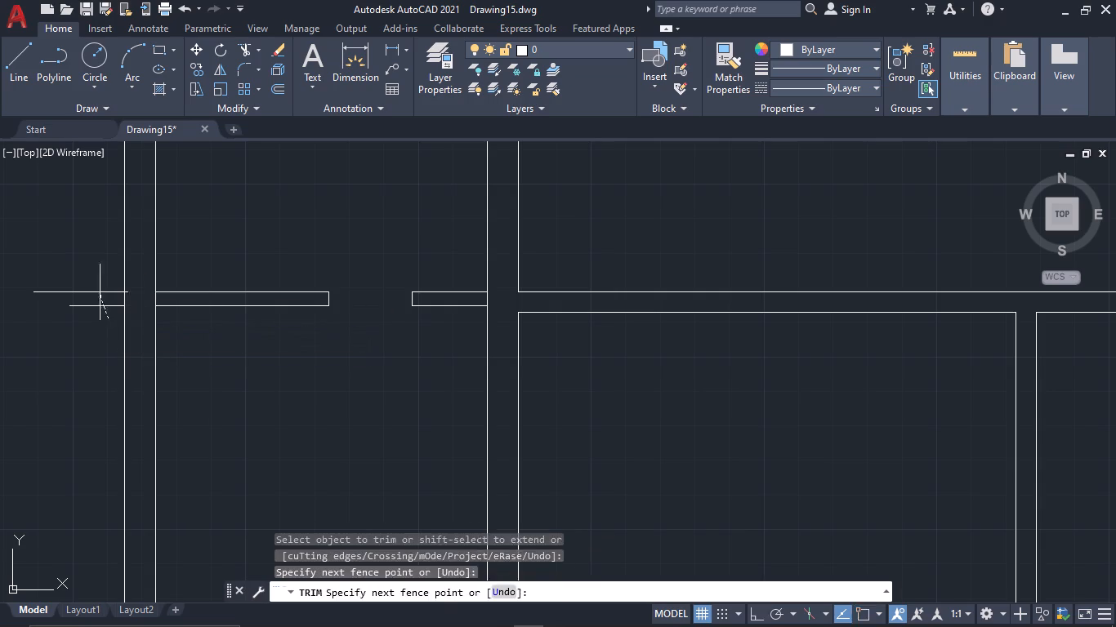
{"action": "left_click_drag", "start_coordinate": [97, 285], "coordinate": [93, 271]}
{"action": "scroll", "coordinate": [199, 383], "scroll_direction": "down", "scroll_amount": 1}
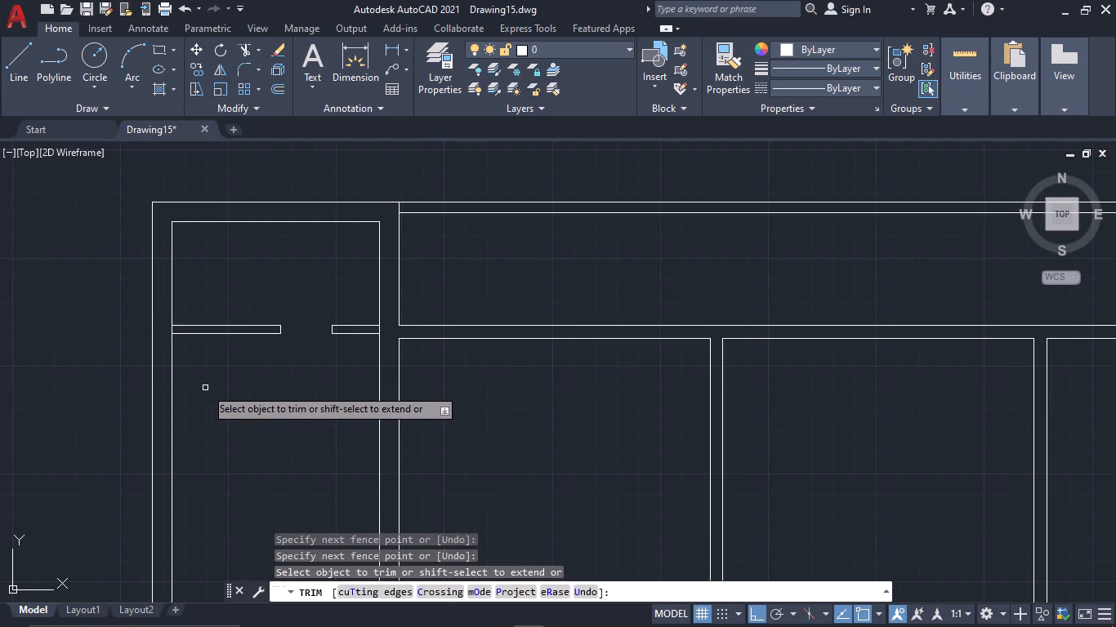
{"action": "key", "text": "Escape"}
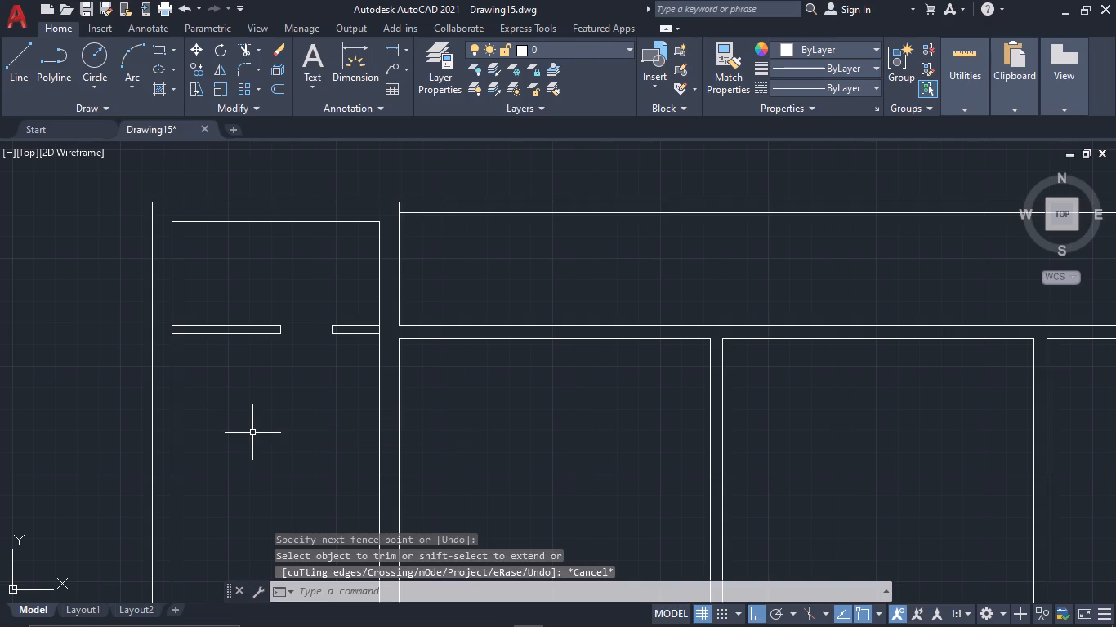
Offset the lower line of the left room's longer wall segment 5' downward.
{"action": "type", "text": "OF 4'"}
{"action": "key", "text": "space"}
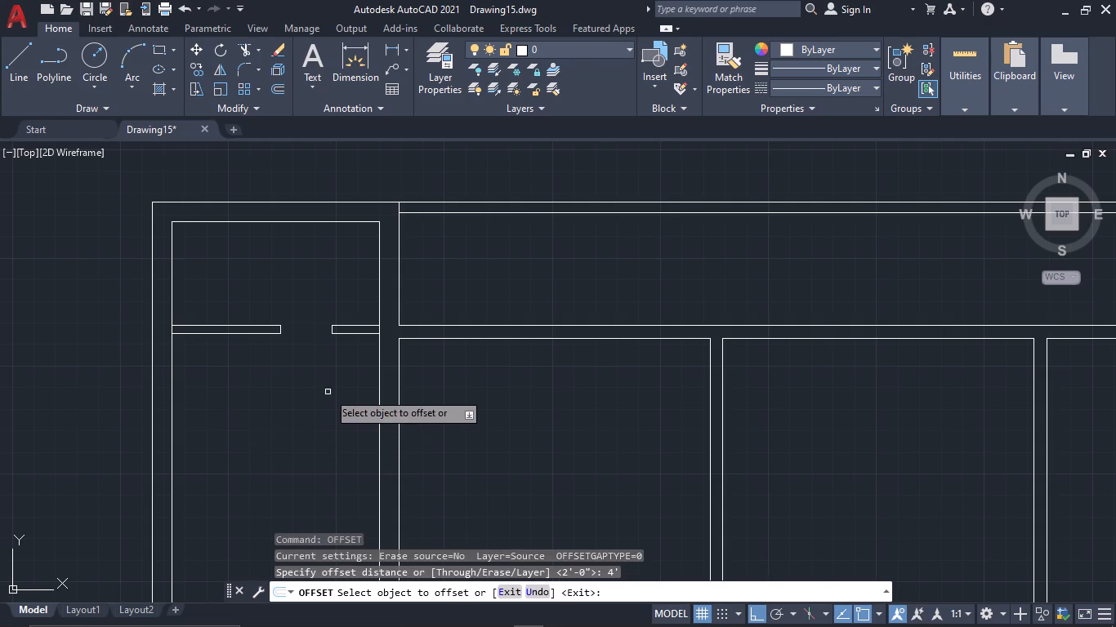
{"action": "left_click", "coordinate": [269, 334]}
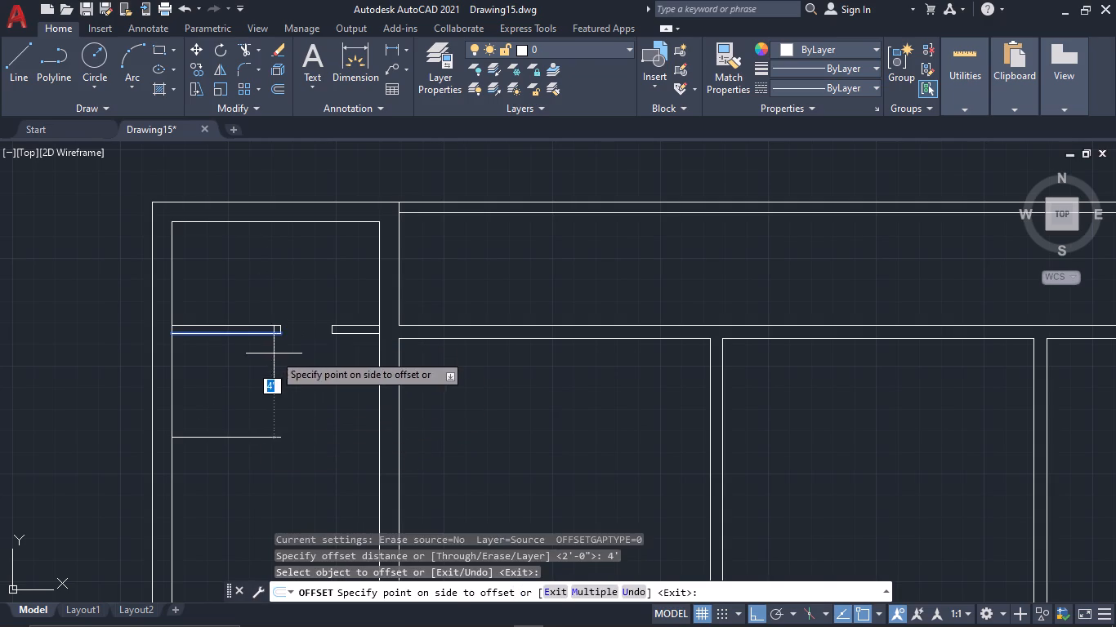
{"action": "scroll", "coordinate": [284, 422], "scroll_direction": "down", "scroll_amount": 1}
{"action": "middle_click_drag", "start_coordinate": [289, 425], "coordinate": [291, 389]}
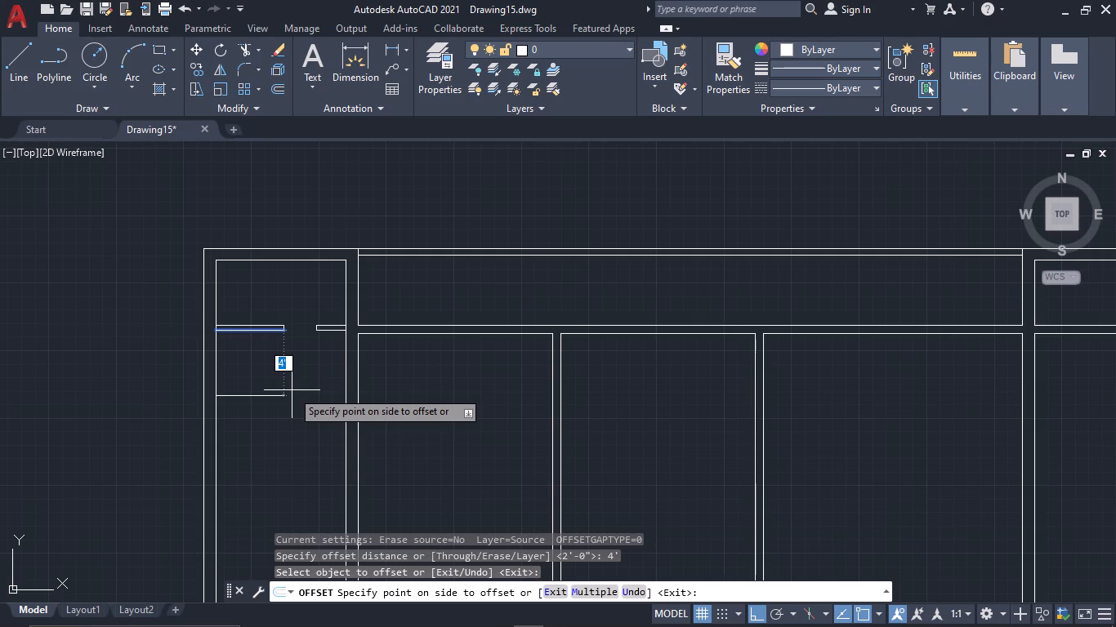
{"action": "type", "text": "5'"}
{"action": "key", "text": "space"}
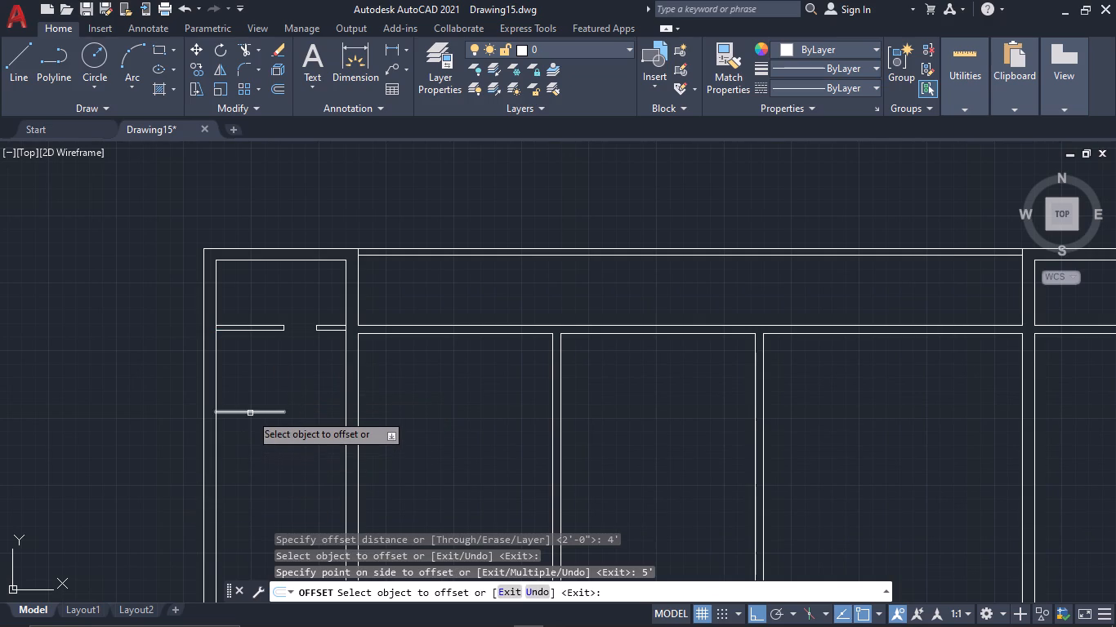
Offset the new horizontal line in the left room 9" downward.
{"action": "left_click", "coordinate": [250, 413]}
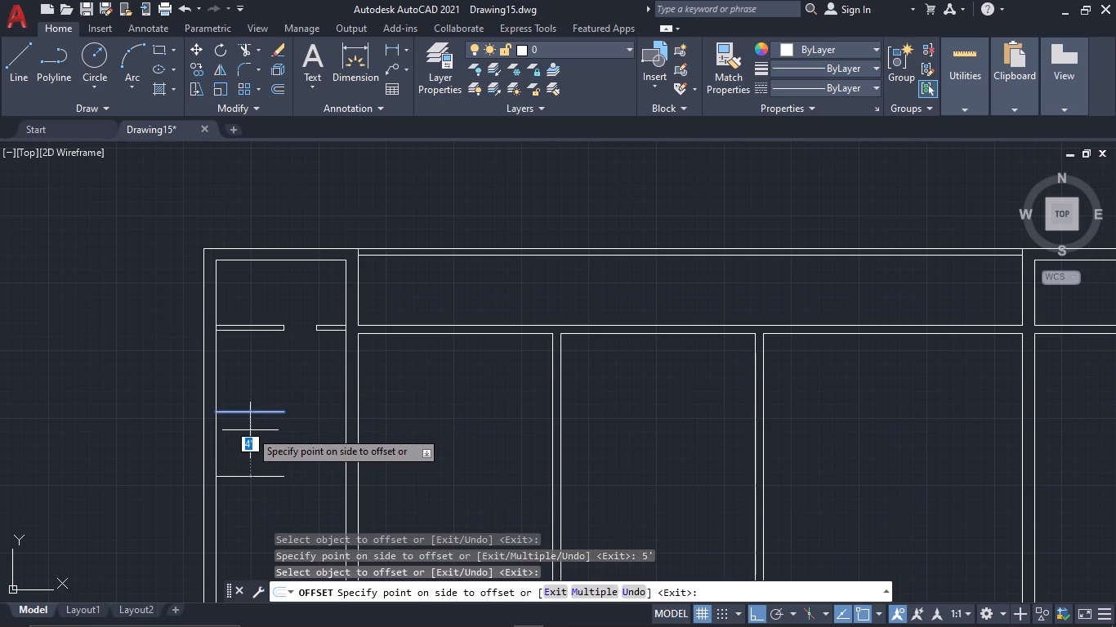
{"action": "type", "text": "9\""}
{"action": "key", "text": "space"}
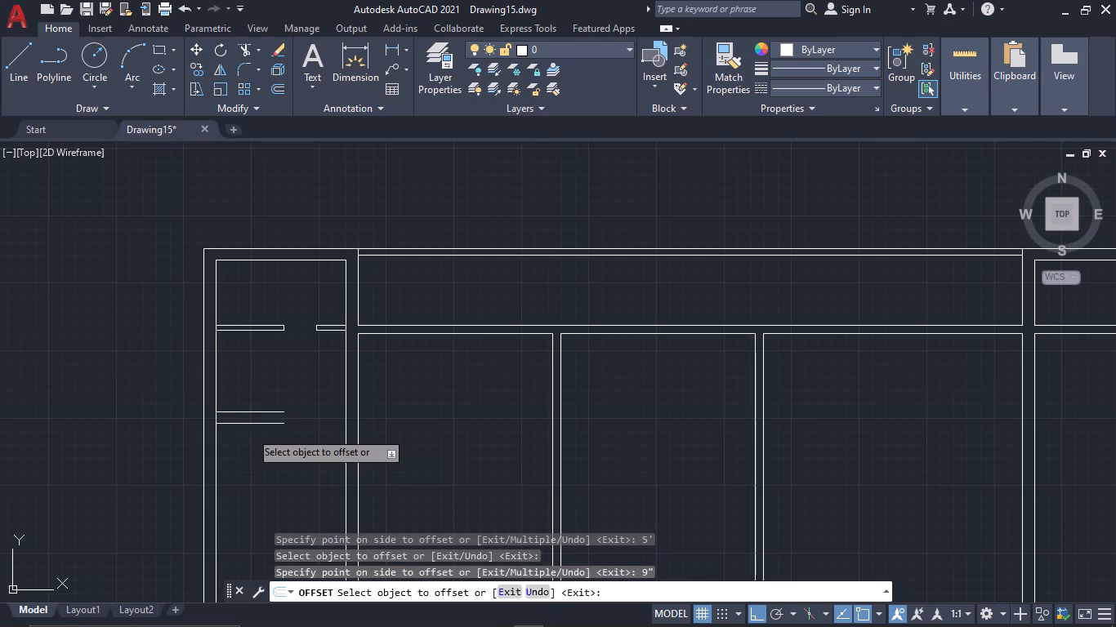
{"action": "key", "text": "Escape"}
Close the free end of the 9" wall segment with a vertical line.
{"action": "scroll", "coordinate": [272, 434], "scroll_direction": "up", "scroll_amount": 1}
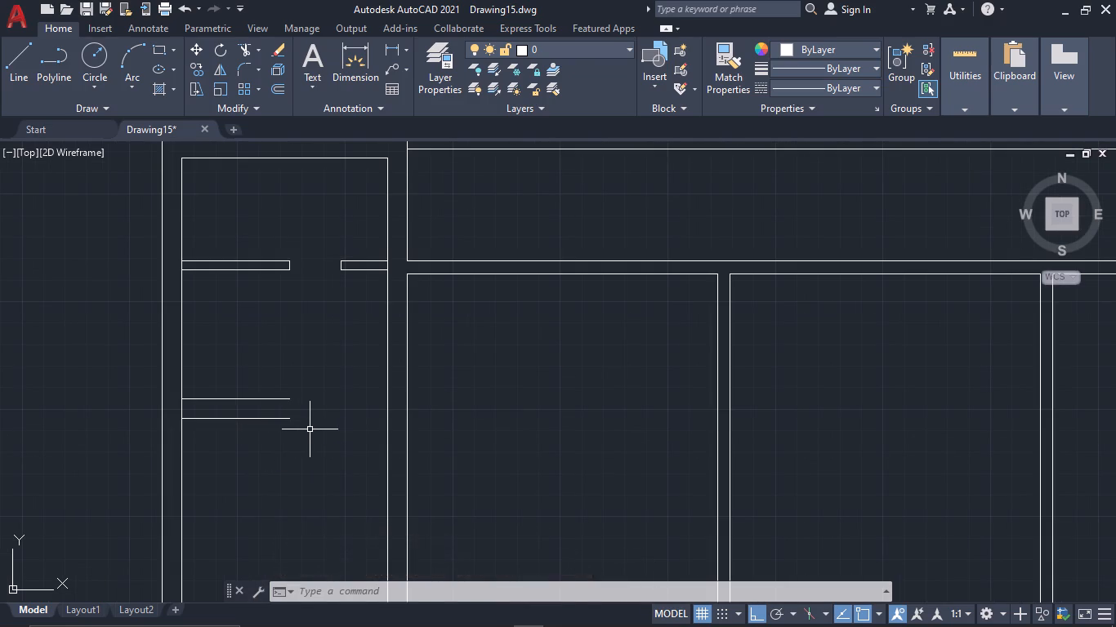
{"action": "key", "text": "l"}
{"action": "key", "text": "space"}
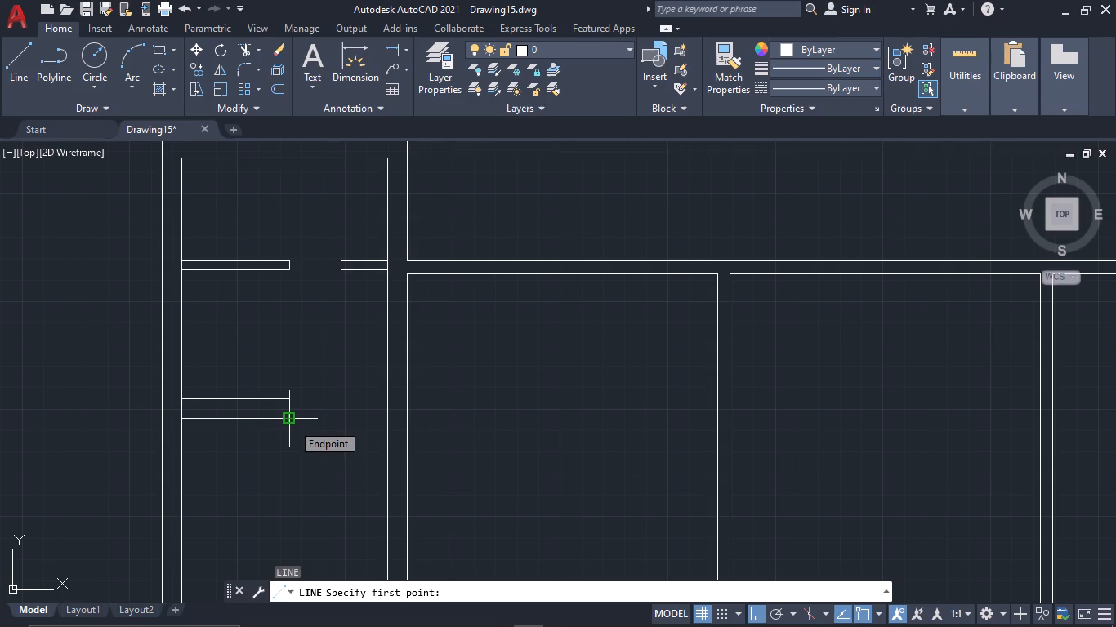
{"action": "left_click", "coordinate": [292, 423]}
{"action": "left_click", "coordinate": [293, 397]}
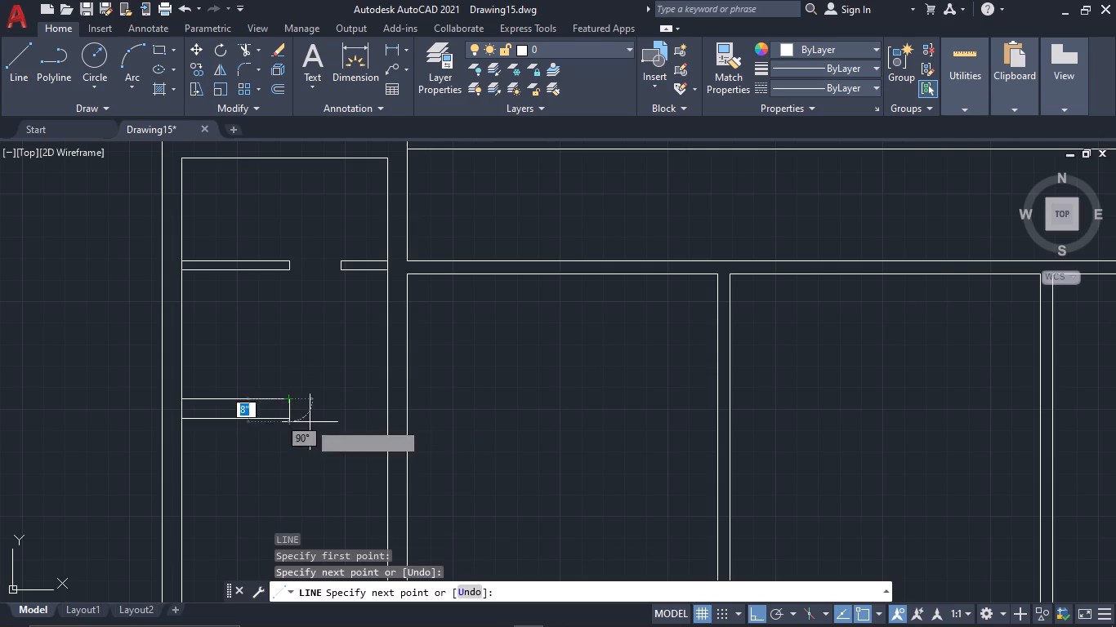
{"action": "key", "text": "Escape"}
Offset the 9" wall segment's end line 2'6" toward the left partition.
{"action": "left_click", "coordinate": [290, 410]}
{"action": "type", "text": "OF"}
{"action": "key", "text": "space"}
{"action": "type", "text": "2'6\""}
{"action": "key", "text": "space"}
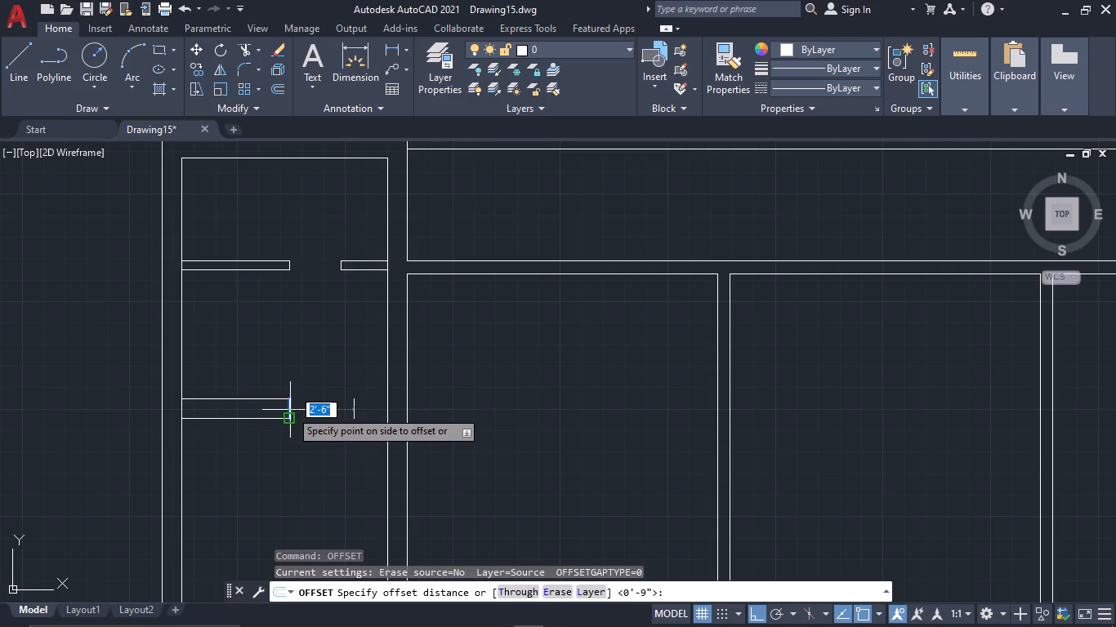
{"action": "left_click", "coordinate": [468, 400]}
{"action": "key", "text": "Escape"}
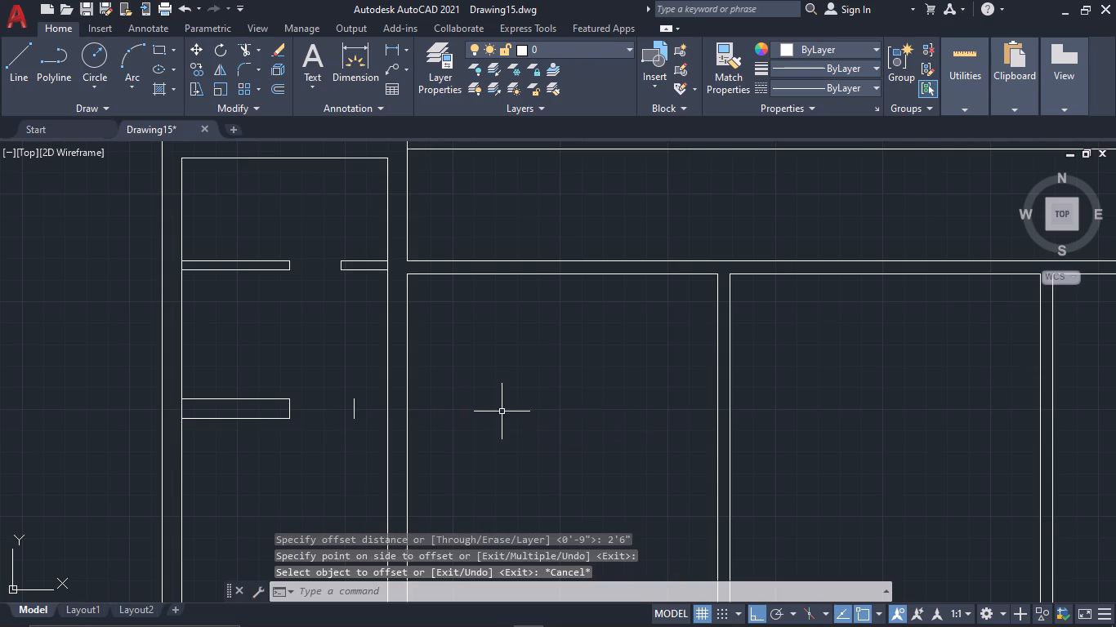
Draw two horizontal lines from the offset line's upper and lower endpoints across the left partition.
{"action": "key", "text": "l"}
{"action": "key", "text": "space"}
{"action": "left_click", "coordinate": [358, 401]}
{"action": "left_click", "coordinate": [440, 398]}
{"action": "key", "text": "Escape"}
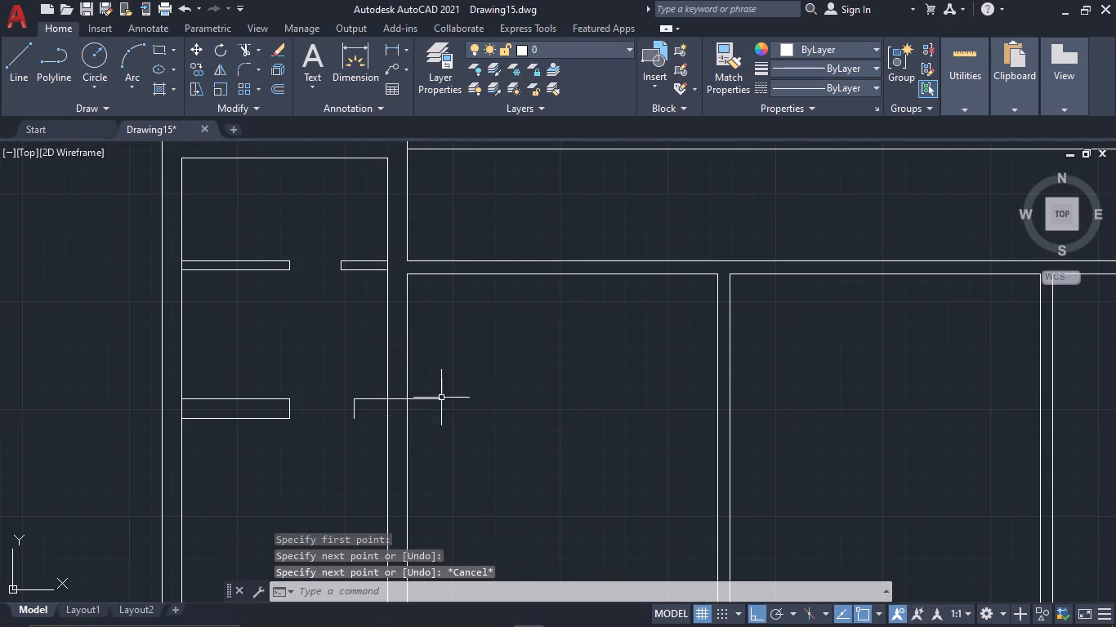
{"action": "key", "text": "l"}
{"action": "key", "text": "space"}
{"action": "left_click", "coordinate": [357, 420]}
{"action": "left_click", "coordinate": [429, 422]}
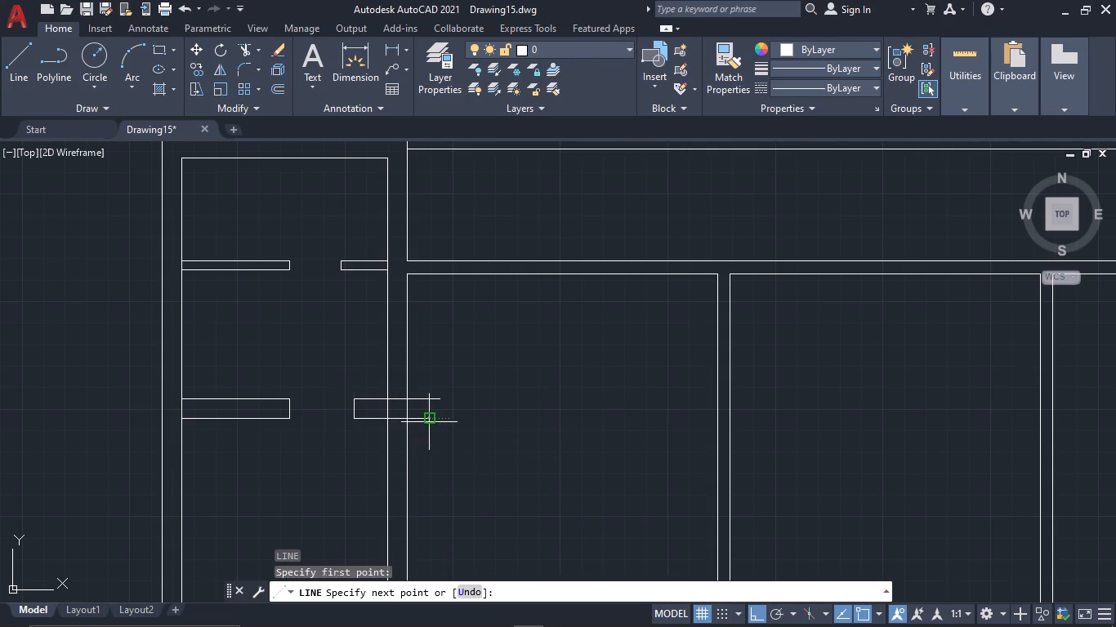
{"action": "key", "text": "Escape"}
Trim the two horizontal lines to the left partition's room-side line and remove that line's piece between them.
{"action": "type", "text": "TR"}
{"action": "key", "text": "space"}
{"action": "left_click_drag", "start_coordinate": [423, 435], "coordinate": [423, 369]}
{"action": "scroll", "coordinate": [391, 431], "scroll_direction": "up", "scroll_amount": 1}
{"action": "left_click_drag", "start_coordinate": [396, 426], "coordinate": [397, 421]}
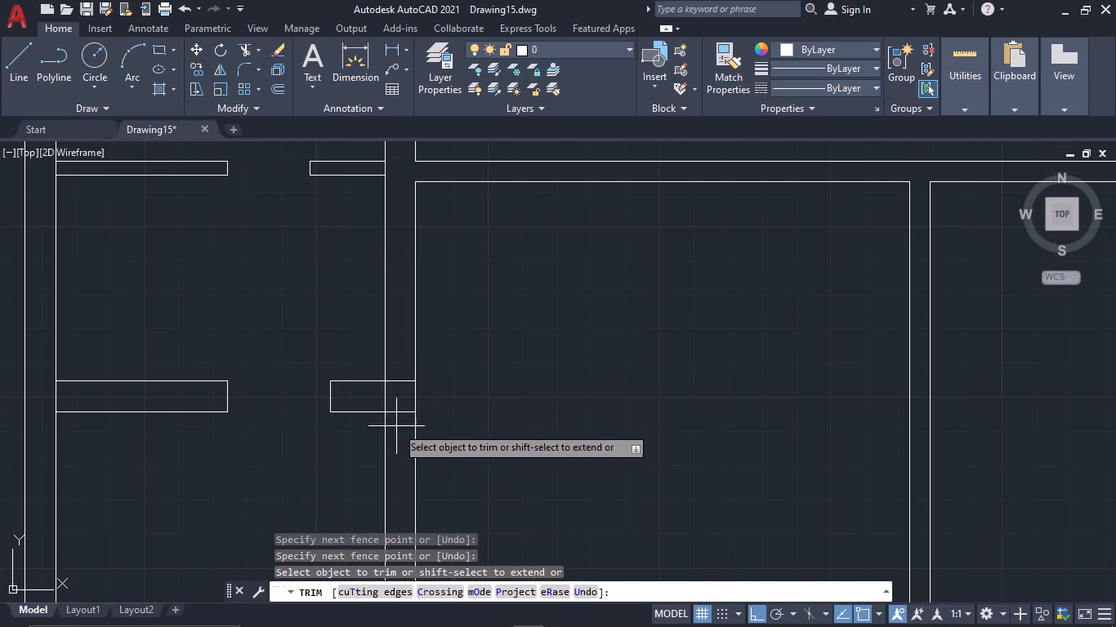
{"action": "left_click_drag", "start_coordinate": [397, 421], "coordinate": [397, 363]}
{"action": "left_click_drag", "start_coordinate": [394, 394], "coordinate": [384, 394]}
{"action": "left_click", "coordinate": [382, 394]}
{"action": "key", "text": "Escape"}
Trim the left outer wall's inner line between the two lines of the 9" wall segment.
{"action": "scroll", "coordinate": [302, 439], "scroll_direction": "down", "scroll_amount": 1}
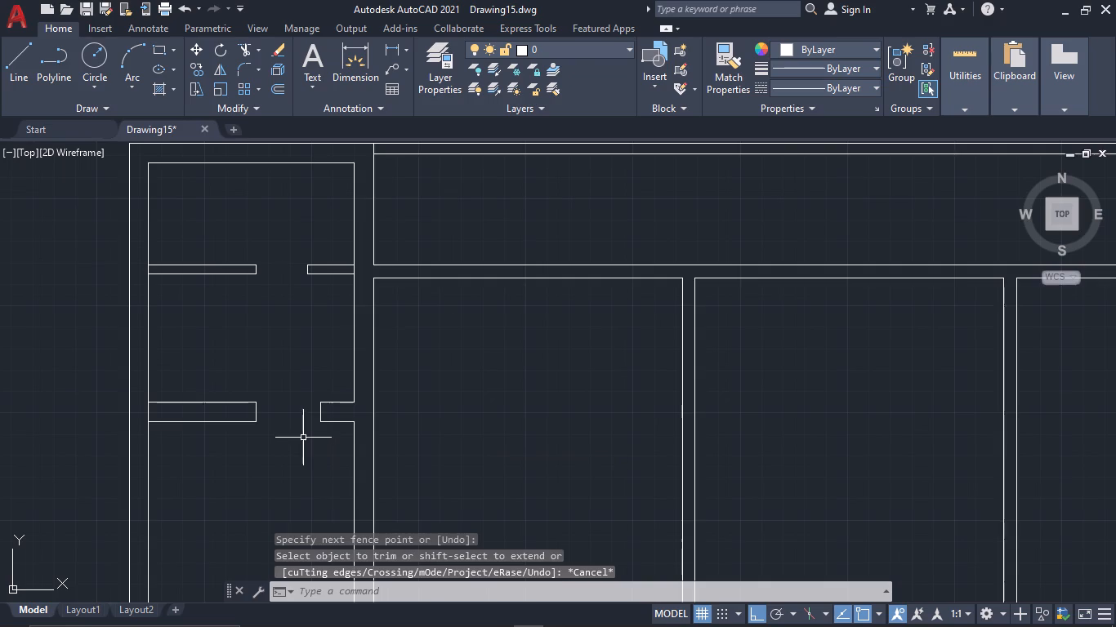
{"action": "scroll", "coordinate": [337, 447], "scroll_direction": "down", "scroll_amount": 1}
{"action": "key", "text": "t"}
{"action": "key", "text": "r"}
{"action": "key", "text": "space"}
{"action": "scroll", "coordinate": [215, 439], "scroll_direction": "up", "scroll_amount": 1}
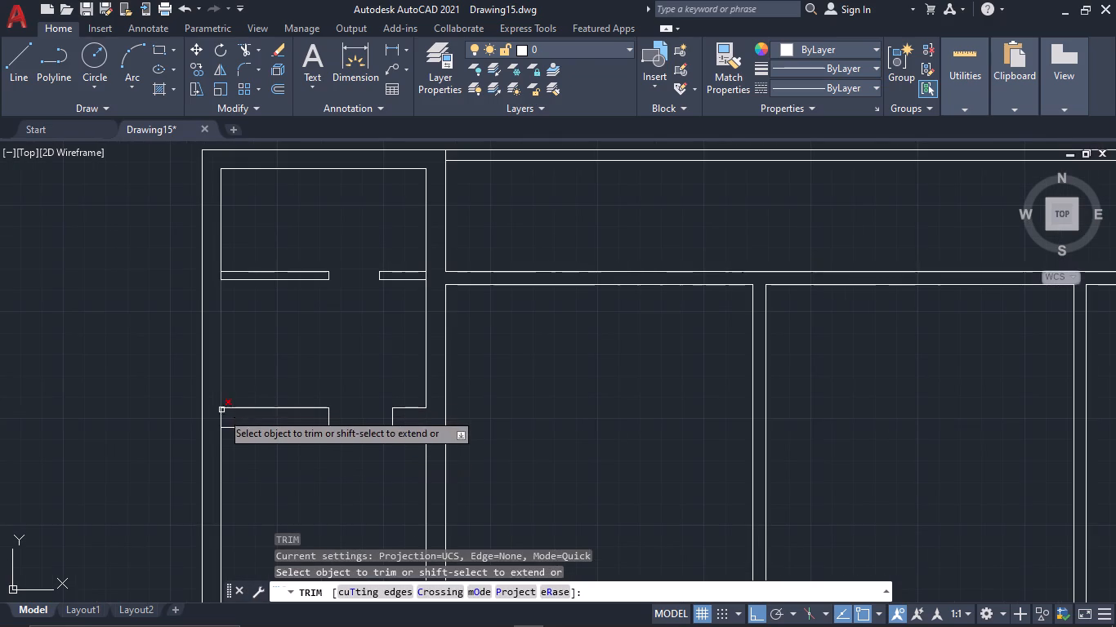
{"action": "left_click", "coordinate": [222, 424]}
{"action": "scroll", "coordinate": [247, 440], "scroll_direction": "down", "scroll_amount": 2}
{"action": "key", "text": "Escape"}
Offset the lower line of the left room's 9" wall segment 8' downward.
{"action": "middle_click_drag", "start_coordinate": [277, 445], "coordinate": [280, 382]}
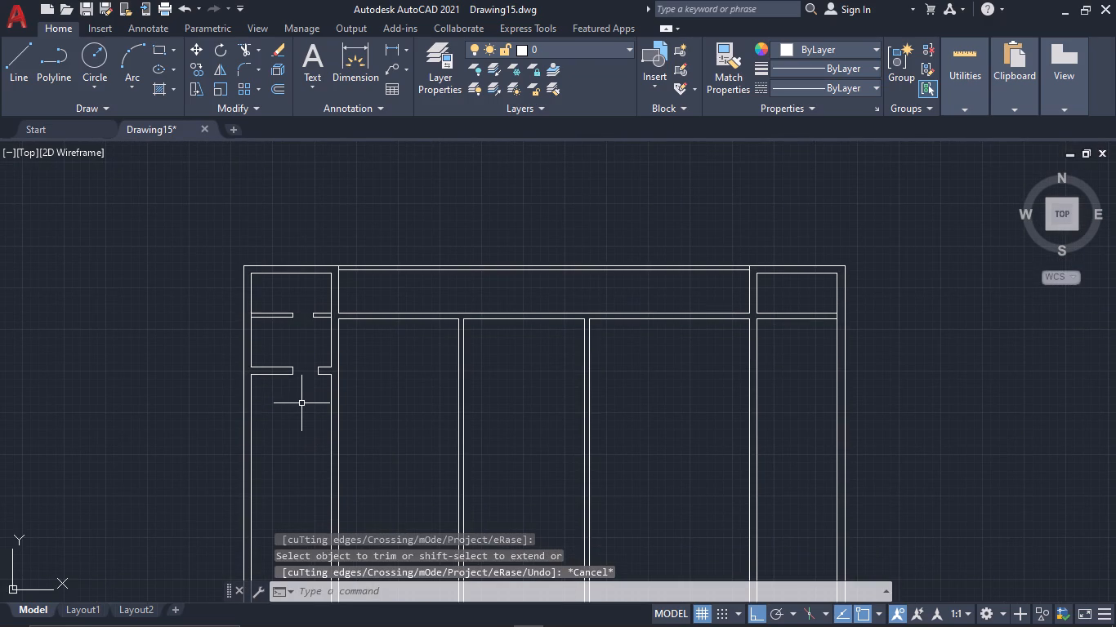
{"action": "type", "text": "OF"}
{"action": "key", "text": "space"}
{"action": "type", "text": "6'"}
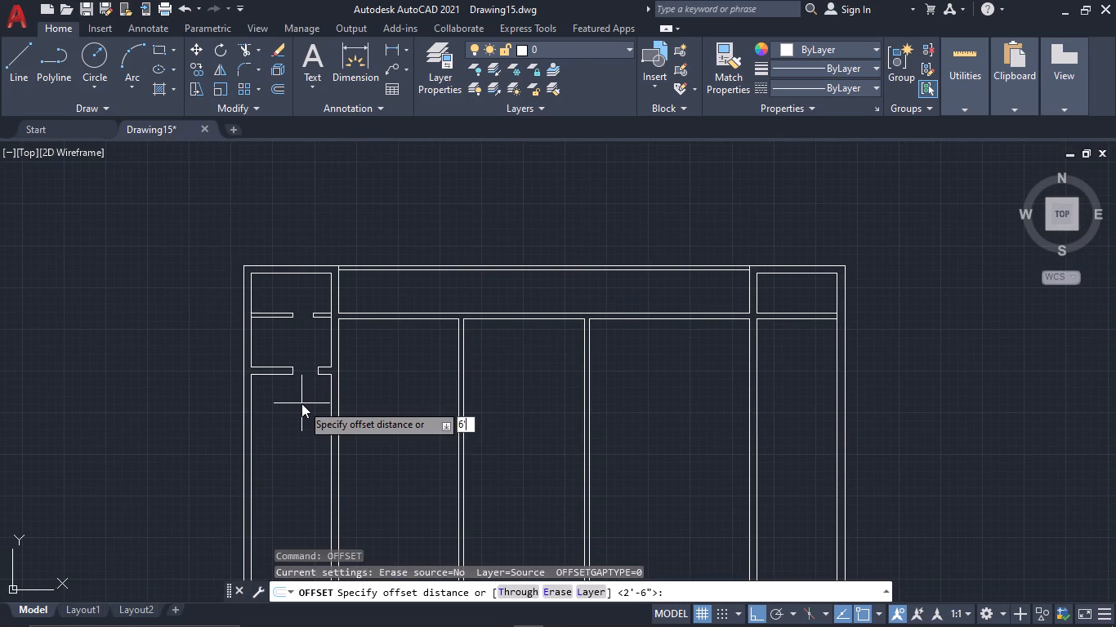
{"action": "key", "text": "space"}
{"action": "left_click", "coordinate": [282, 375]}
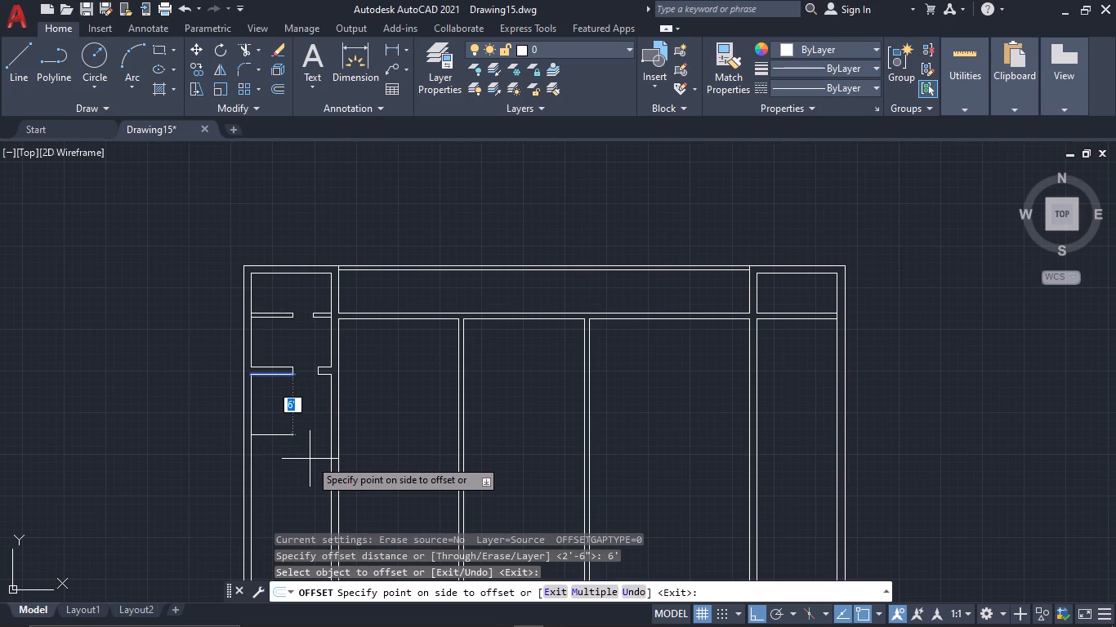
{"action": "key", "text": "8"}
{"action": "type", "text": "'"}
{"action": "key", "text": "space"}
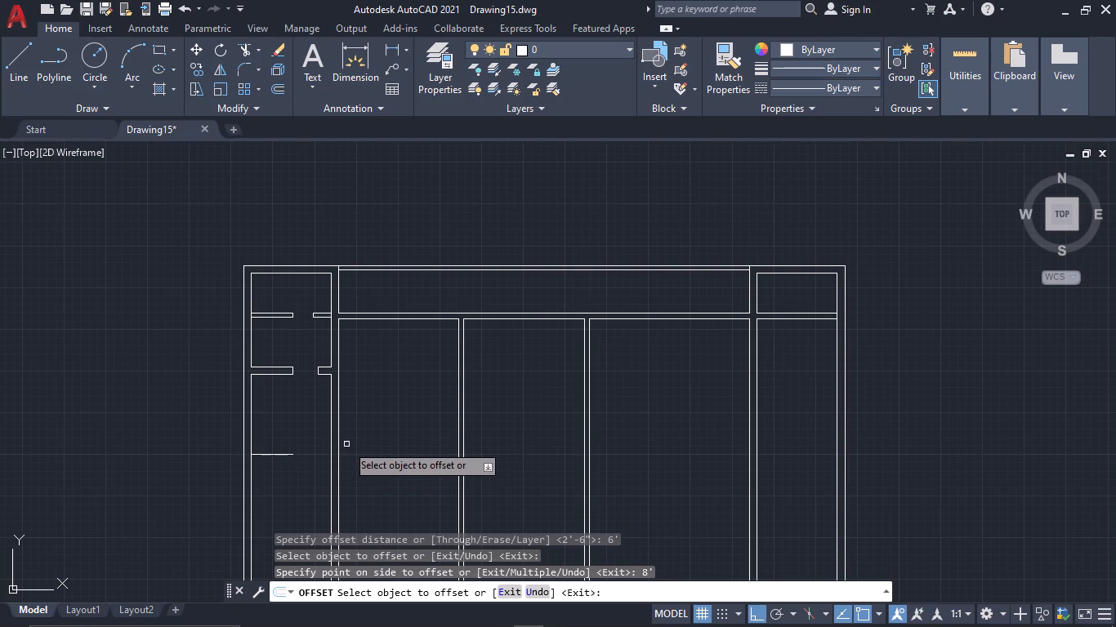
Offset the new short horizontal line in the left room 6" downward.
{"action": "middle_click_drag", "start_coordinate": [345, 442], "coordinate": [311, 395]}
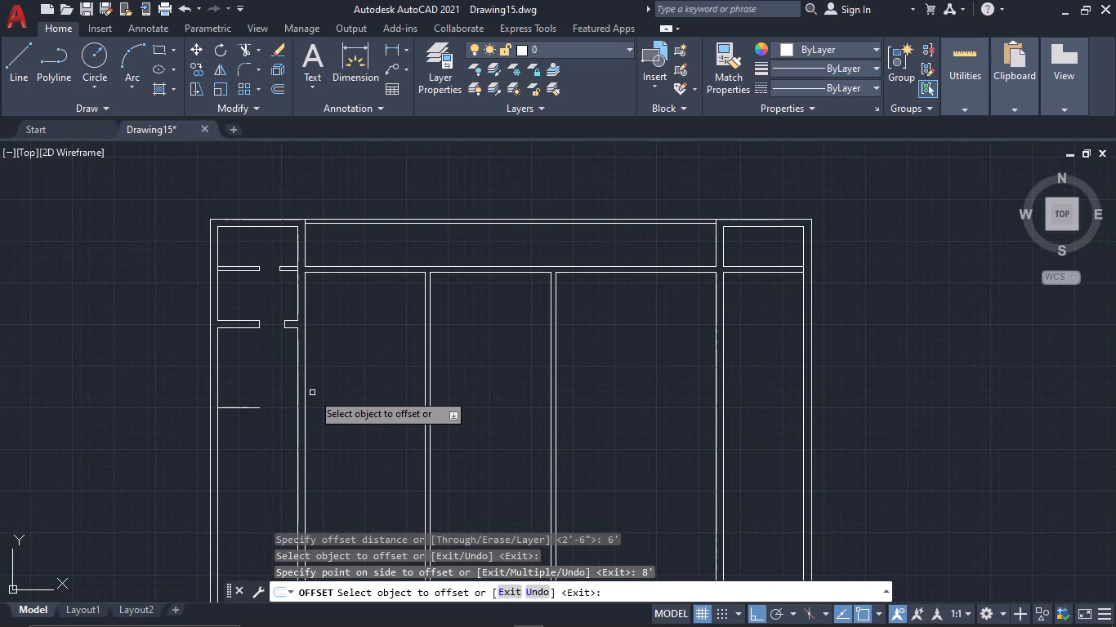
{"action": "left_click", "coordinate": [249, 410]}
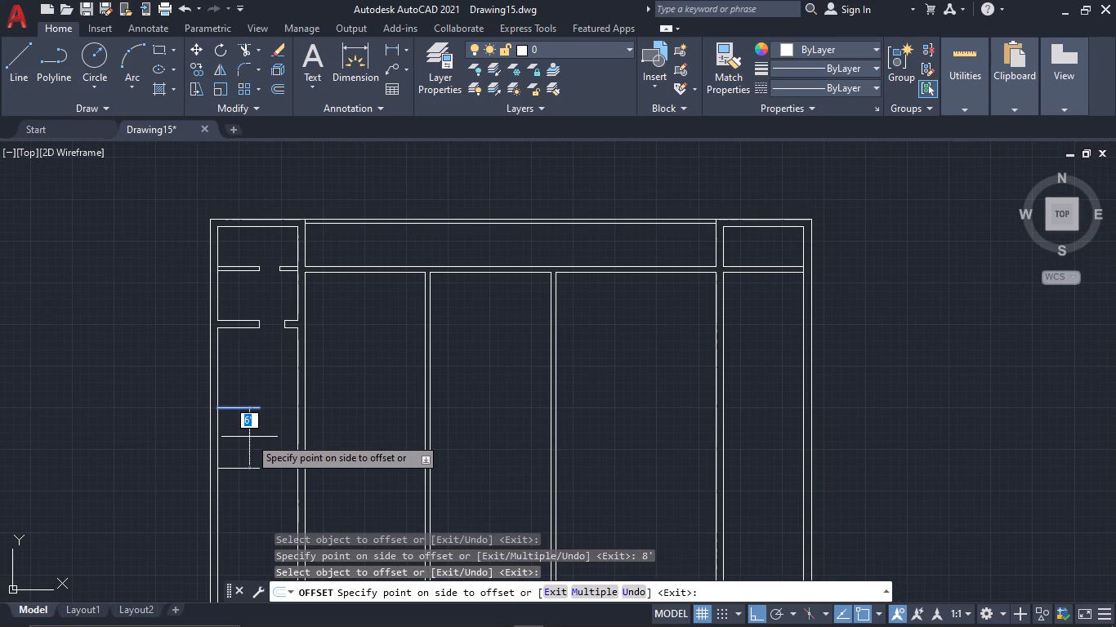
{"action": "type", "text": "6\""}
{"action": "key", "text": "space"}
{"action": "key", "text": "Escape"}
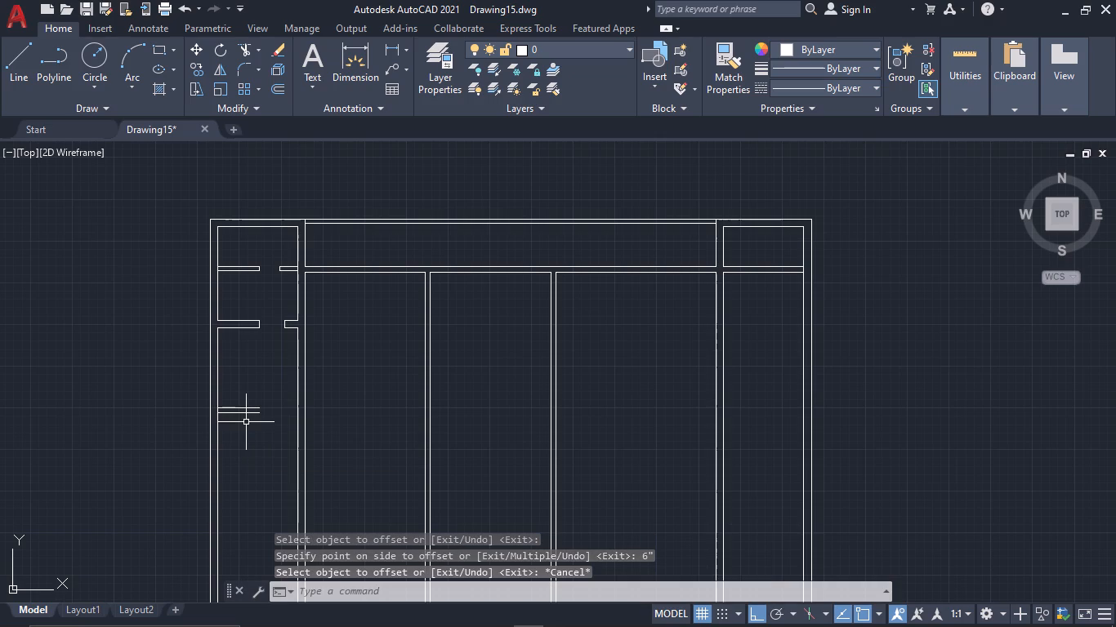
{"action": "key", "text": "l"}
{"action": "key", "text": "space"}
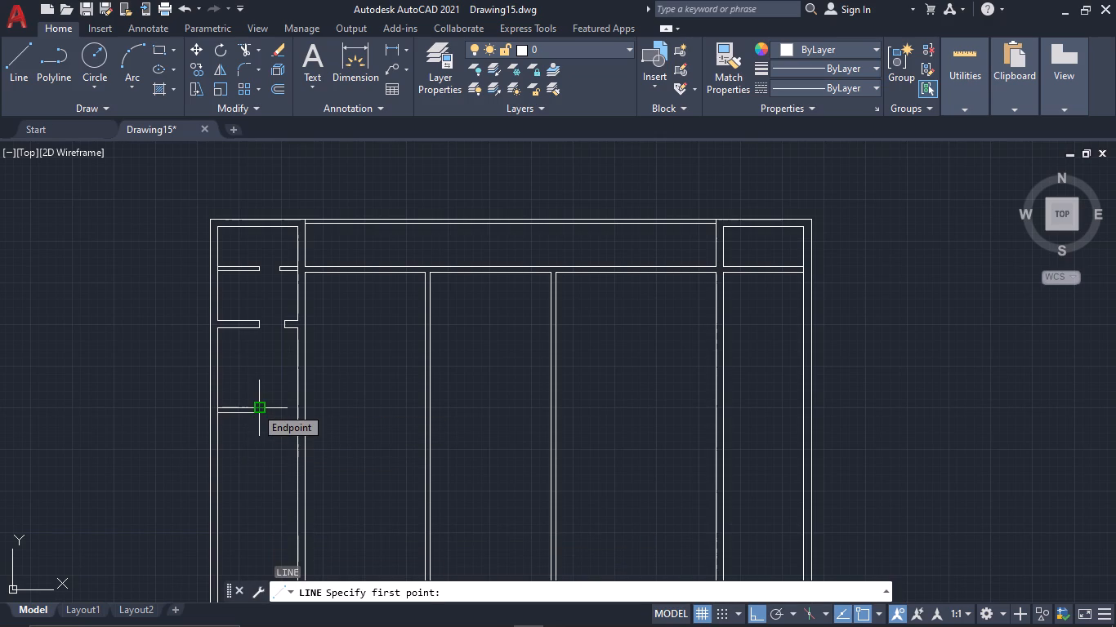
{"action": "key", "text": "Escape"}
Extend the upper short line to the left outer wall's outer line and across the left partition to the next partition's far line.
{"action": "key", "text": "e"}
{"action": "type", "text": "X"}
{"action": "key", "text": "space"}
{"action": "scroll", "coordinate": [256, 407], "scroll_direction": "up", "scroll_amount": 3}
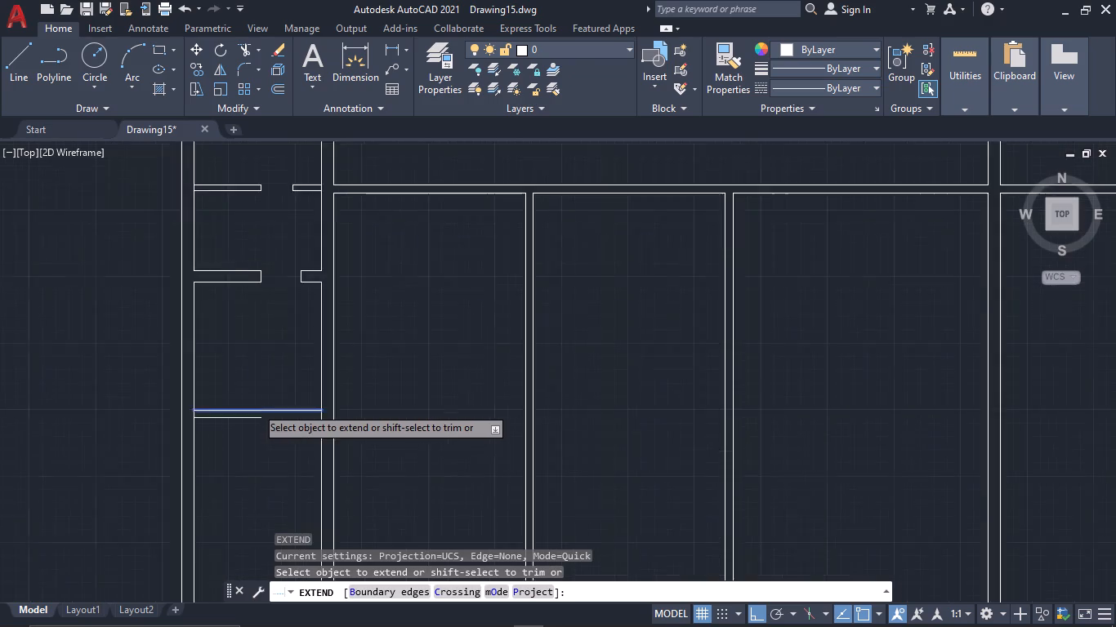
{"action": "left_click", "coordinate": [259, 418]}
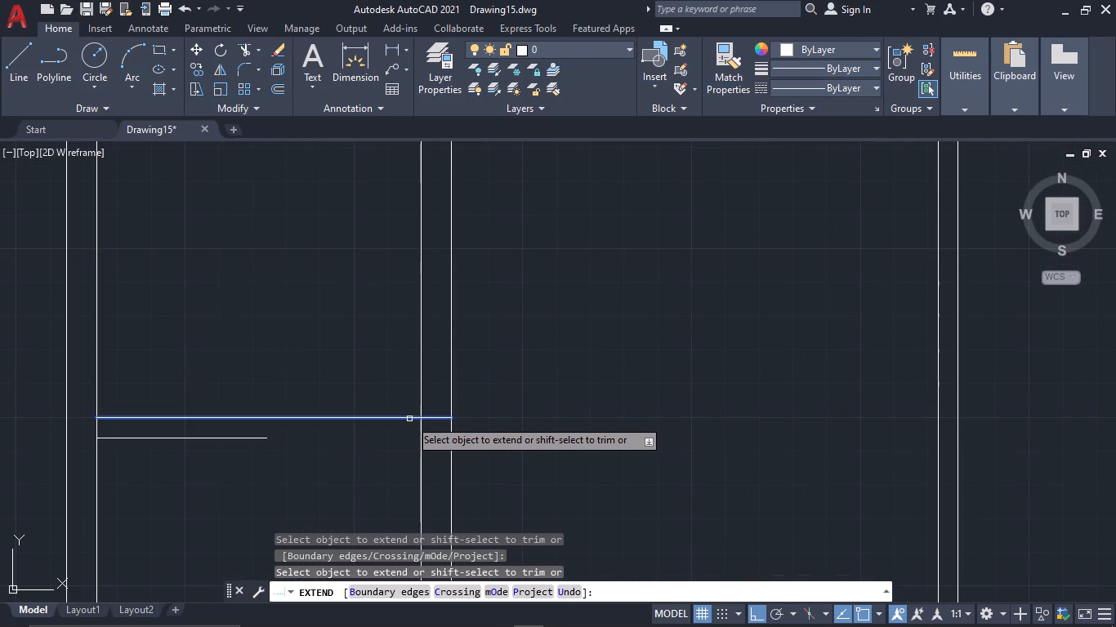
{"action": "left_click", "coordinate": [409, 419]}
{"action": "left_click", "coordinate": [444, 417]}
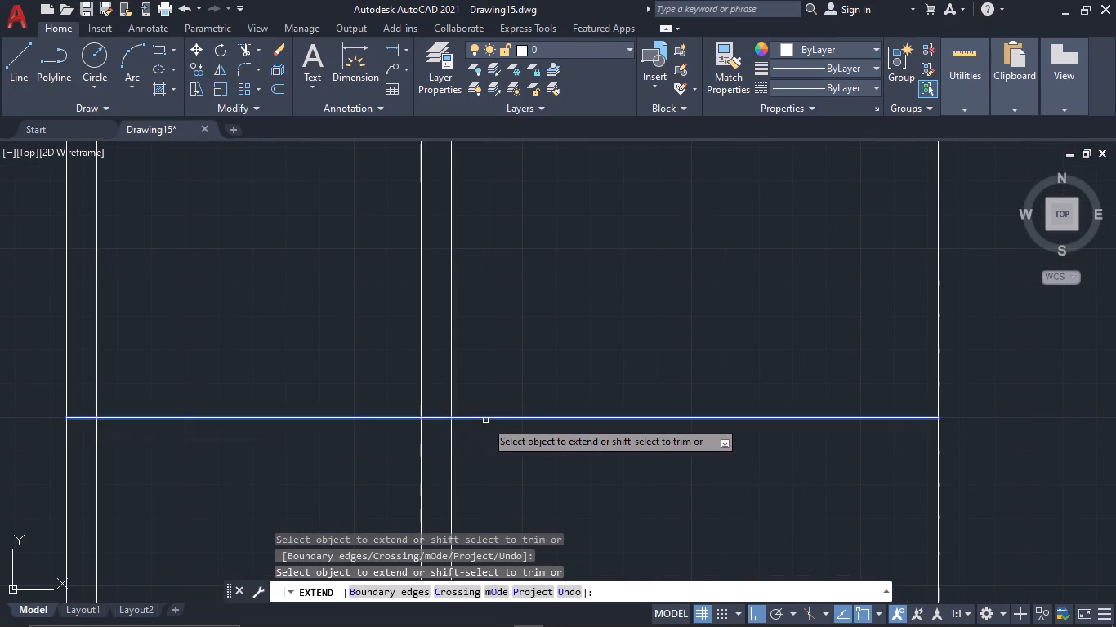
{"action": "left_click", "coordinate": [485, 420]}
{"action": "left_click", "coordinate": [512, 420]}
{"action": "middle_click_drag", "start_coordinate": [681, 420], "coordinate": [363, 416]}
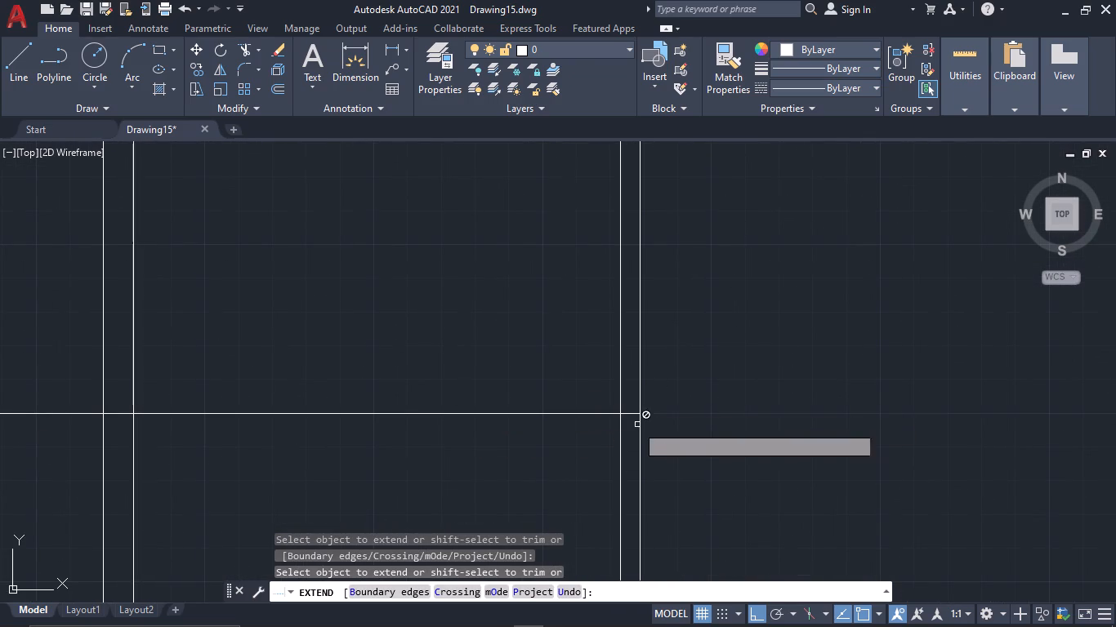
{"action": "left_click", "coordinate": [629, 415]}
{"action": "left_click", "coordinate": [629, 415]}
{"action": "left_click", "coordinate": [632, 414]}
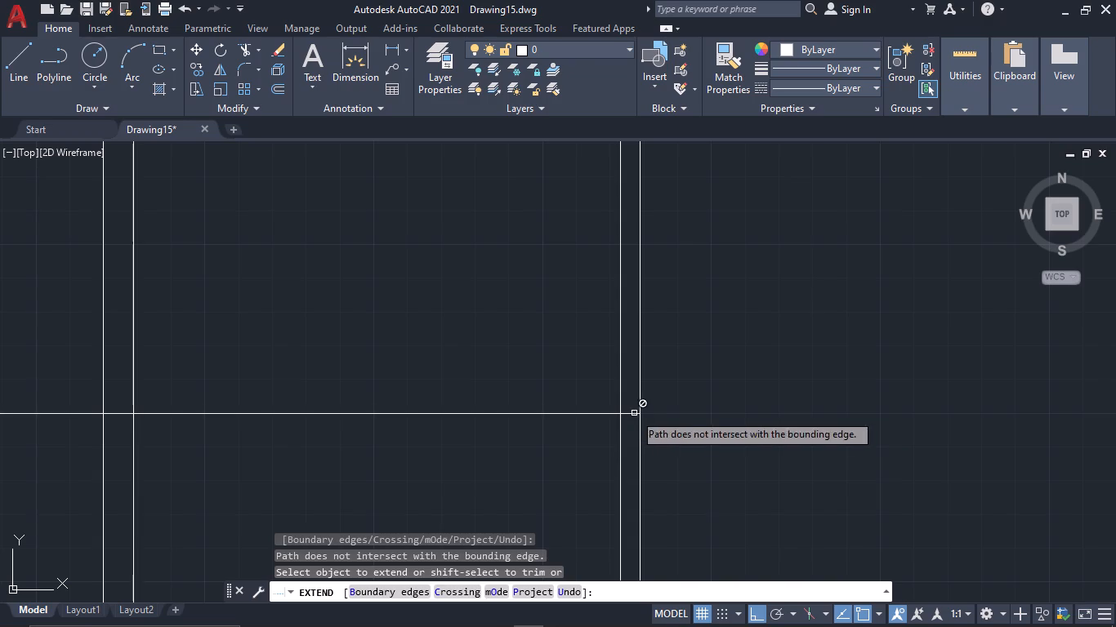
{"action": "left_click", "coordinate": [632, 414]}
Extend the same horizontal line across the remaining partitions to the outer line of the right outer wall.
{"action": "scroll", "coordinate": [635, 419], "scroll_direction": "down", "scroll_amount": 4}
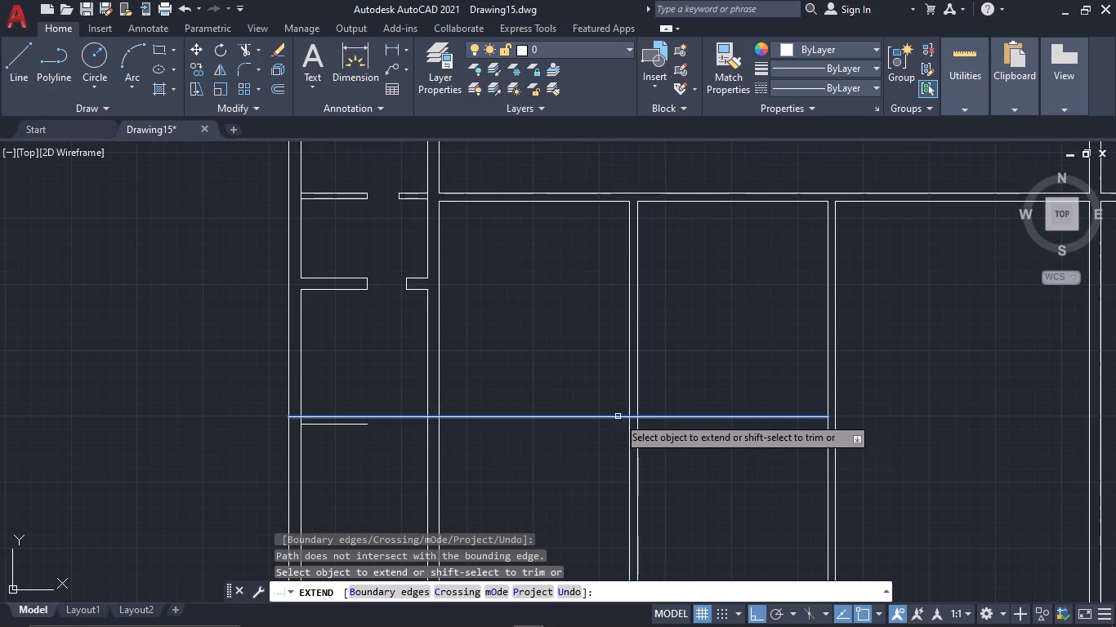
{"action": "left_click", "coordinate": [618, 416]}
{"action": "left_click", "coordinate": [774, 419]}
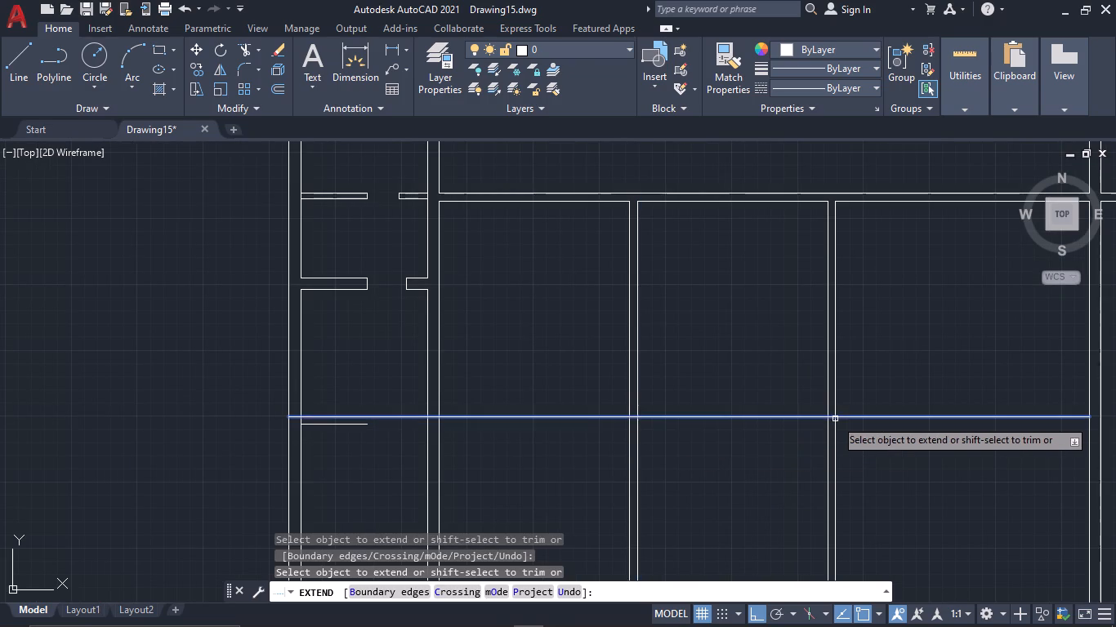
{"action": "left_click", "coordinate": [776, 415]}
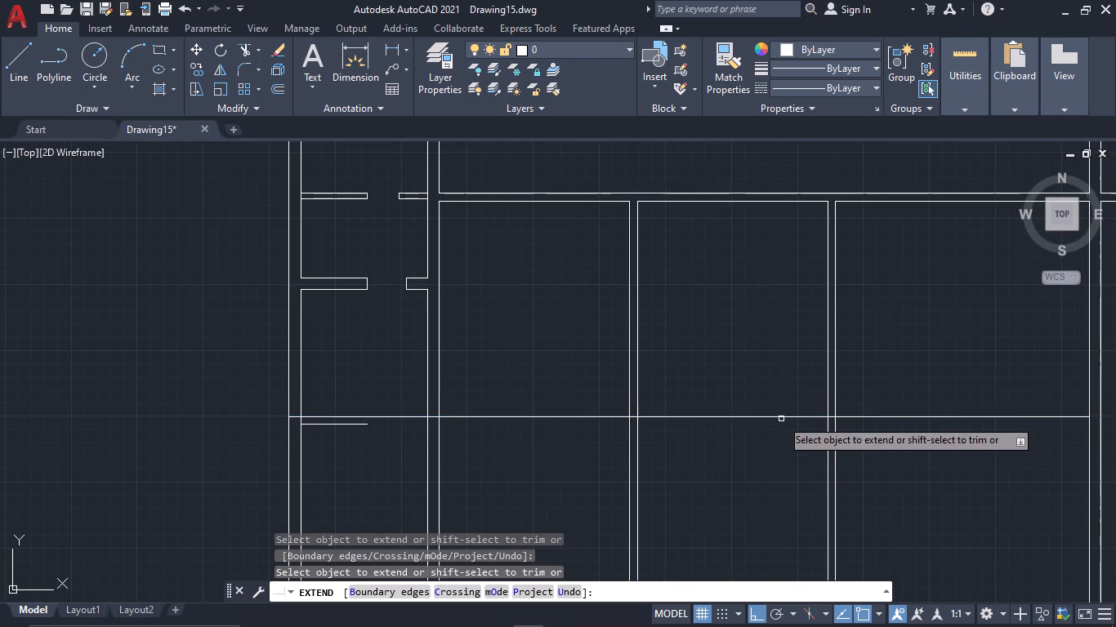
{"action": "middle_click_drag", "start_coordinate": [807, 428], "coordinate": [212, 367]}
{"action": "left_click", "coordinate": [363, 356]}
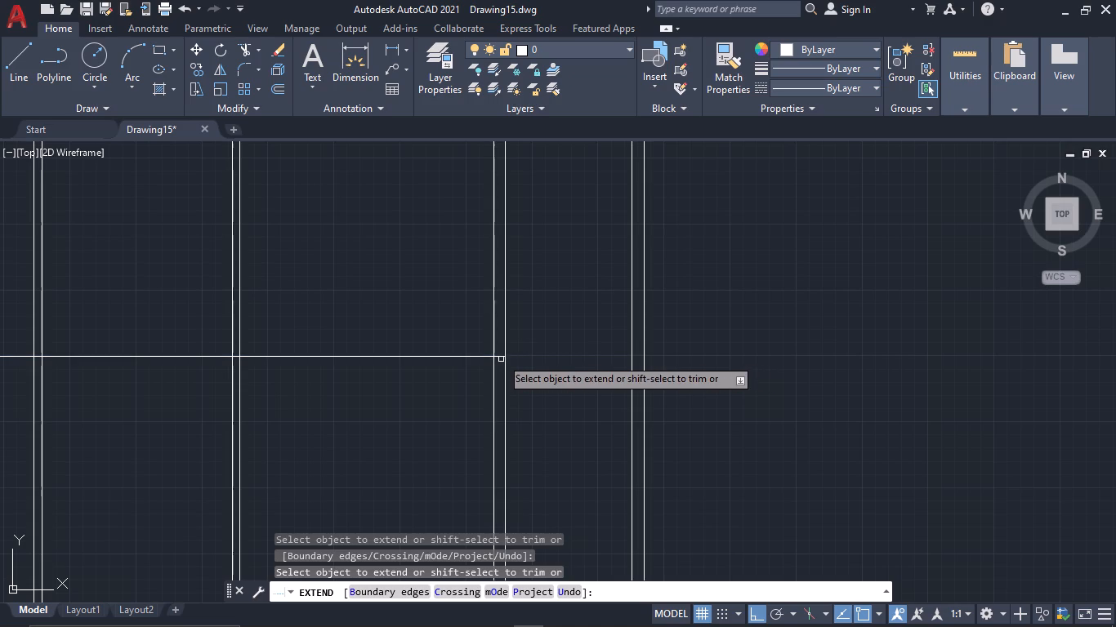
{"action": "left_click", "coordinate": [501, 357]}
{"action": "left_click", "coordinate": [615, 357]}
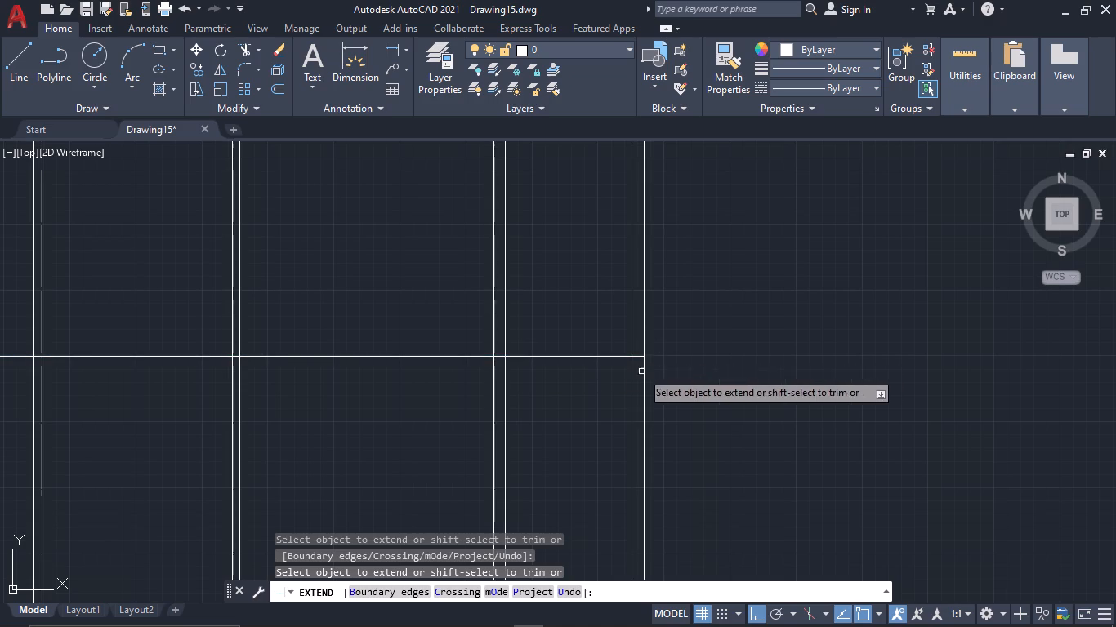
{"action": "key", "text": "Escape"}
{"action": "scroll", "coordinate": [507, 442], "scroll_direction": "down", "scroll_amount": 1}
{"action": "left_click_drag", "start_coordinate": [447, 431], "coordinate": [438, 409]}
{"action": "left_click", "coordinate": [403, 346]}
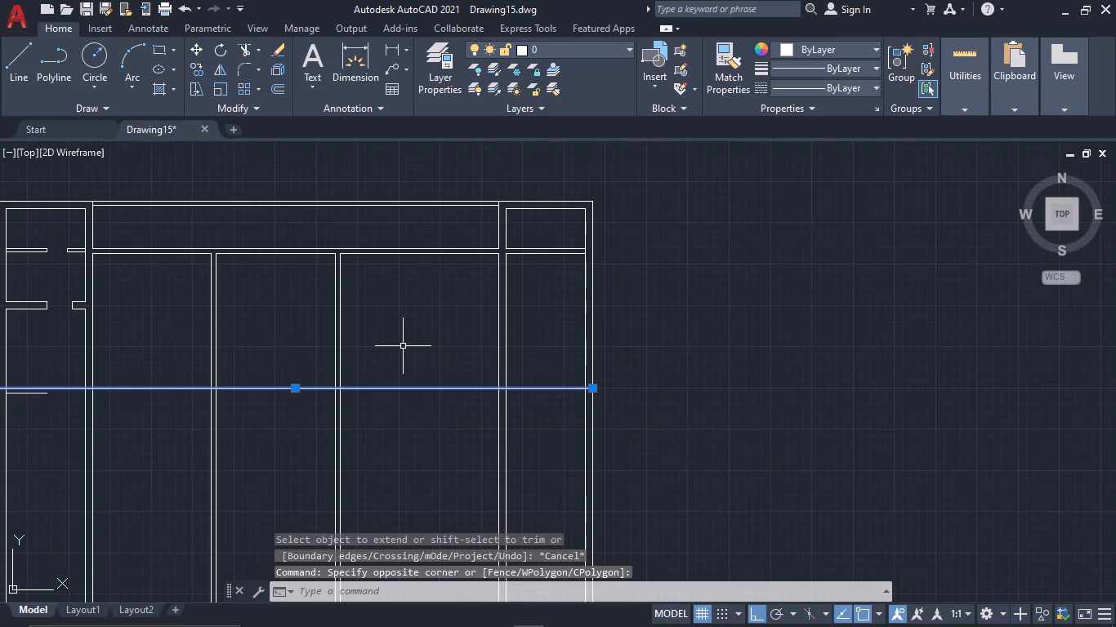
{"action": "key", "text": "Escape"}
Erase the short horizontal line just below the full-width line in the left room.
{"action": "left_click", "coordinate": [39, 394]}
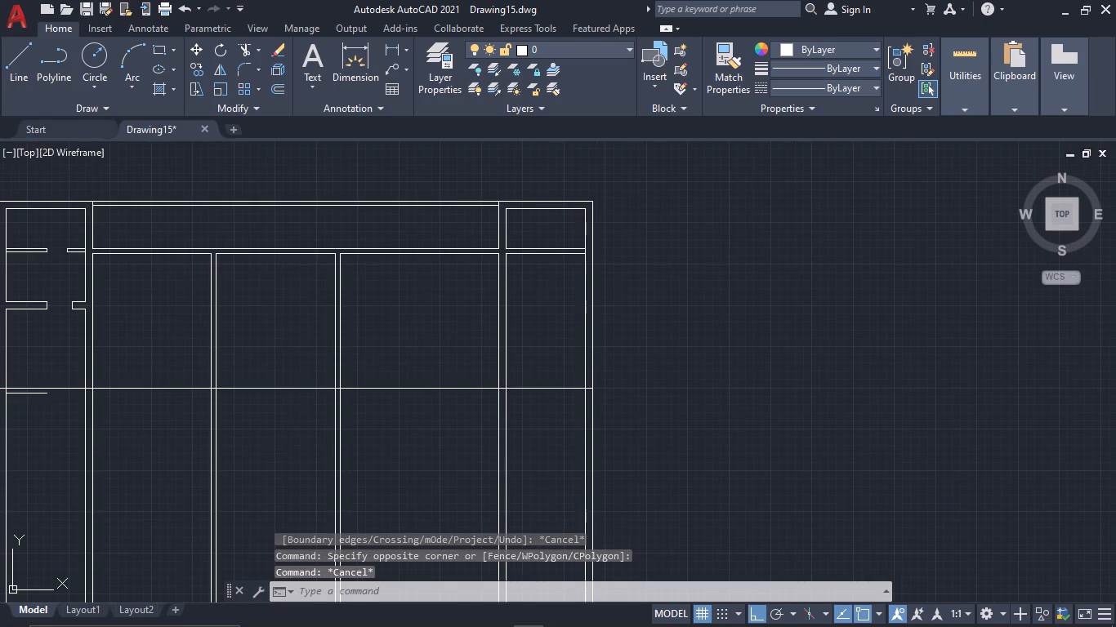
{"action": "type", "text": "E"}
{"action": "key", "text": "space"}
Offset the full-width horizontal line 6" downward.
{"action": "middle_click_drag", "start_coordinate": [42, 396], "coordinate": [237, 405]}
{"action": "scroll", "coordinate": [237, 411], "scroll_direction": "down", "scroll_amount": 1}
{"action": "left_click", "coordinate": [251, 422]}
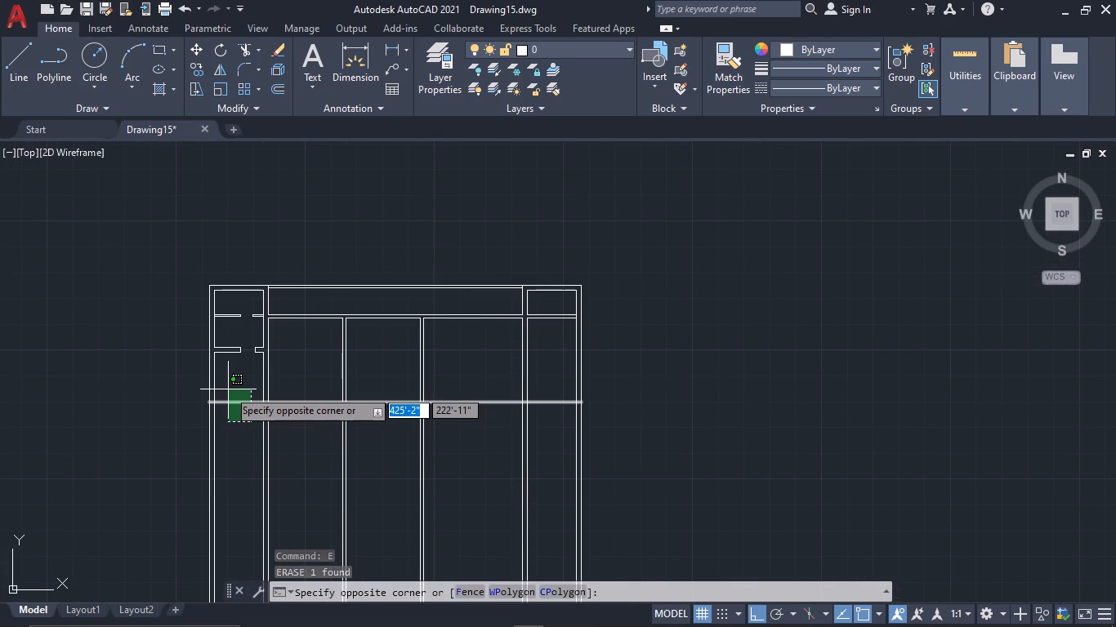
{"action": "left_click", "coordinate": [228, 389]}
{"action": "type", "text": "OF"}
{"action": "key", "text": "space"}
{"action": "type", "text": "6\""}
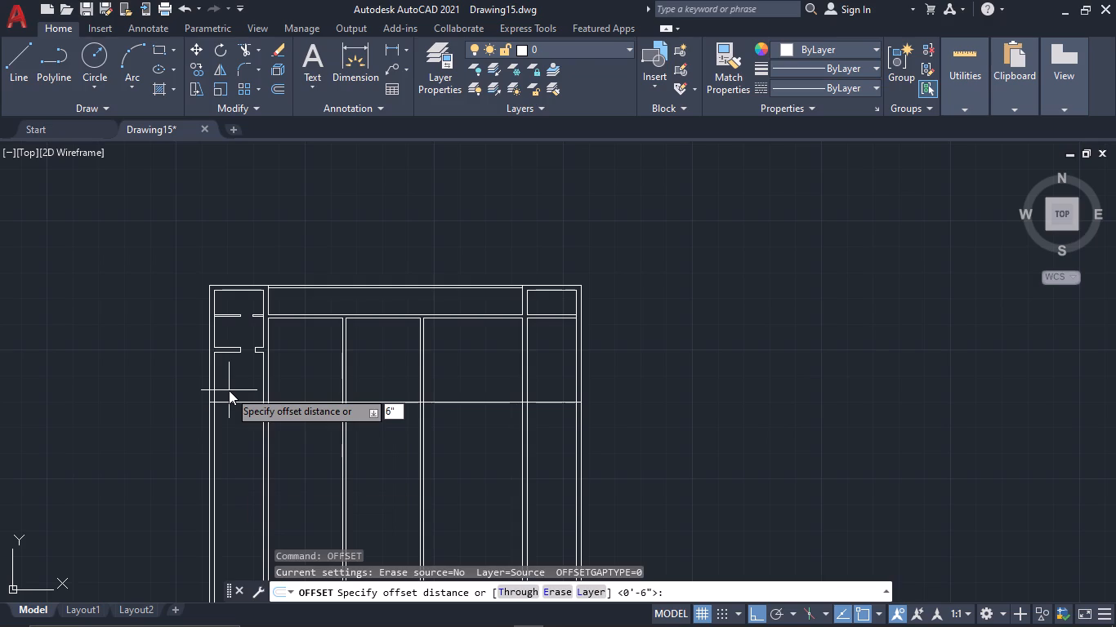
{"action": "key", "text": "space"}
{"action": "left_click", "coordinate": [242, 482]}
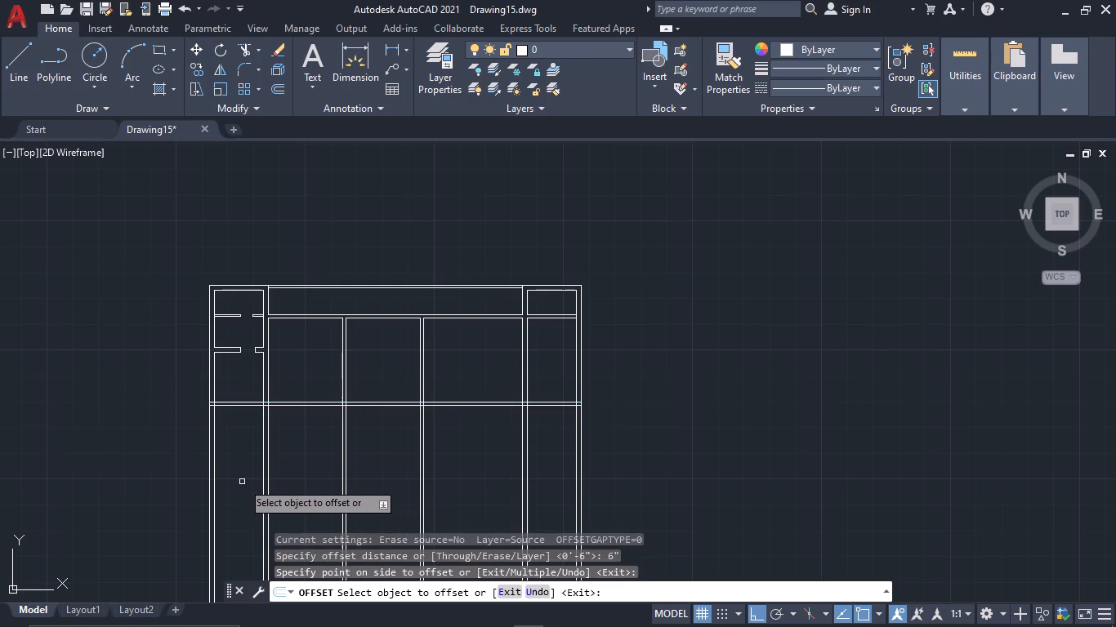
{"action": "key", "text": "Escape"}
Trim both full-width lines to the left outer wall's inner line and remove that inner line's piece between them.
{"action": "middle_click", "coordinate": [212, 422]}
{"action": "scroll", "coordinate": [212, 422], "scroll_direction": "up", "scroll_amount": 2}
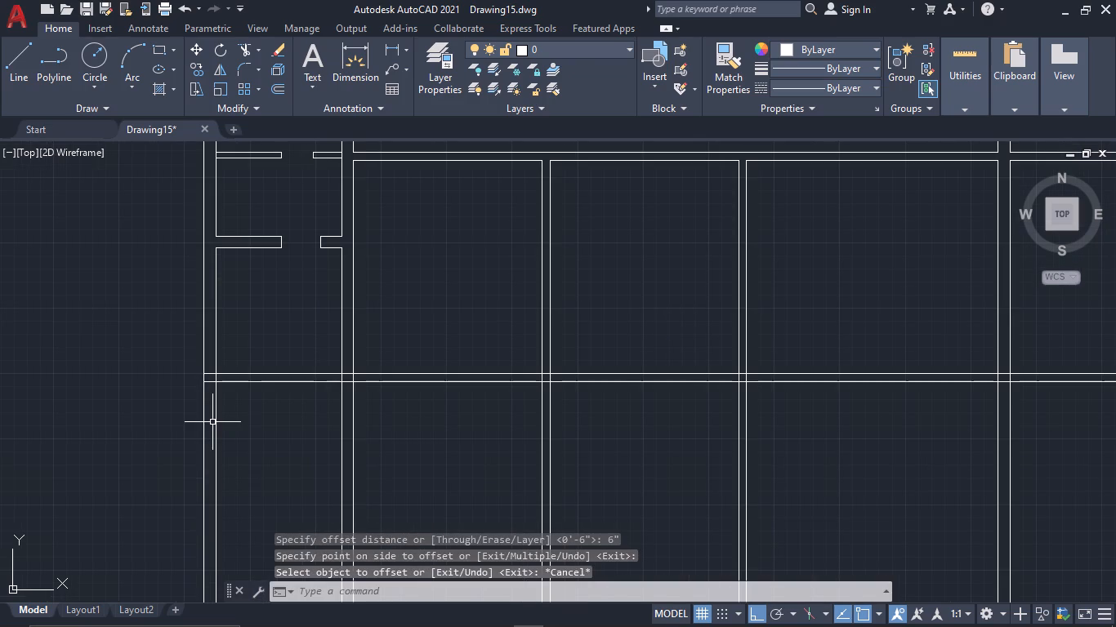
{"action": "key", "text": "t"}
{"action": "key", "text": "r"}
{"action": "key", "text": "space"}
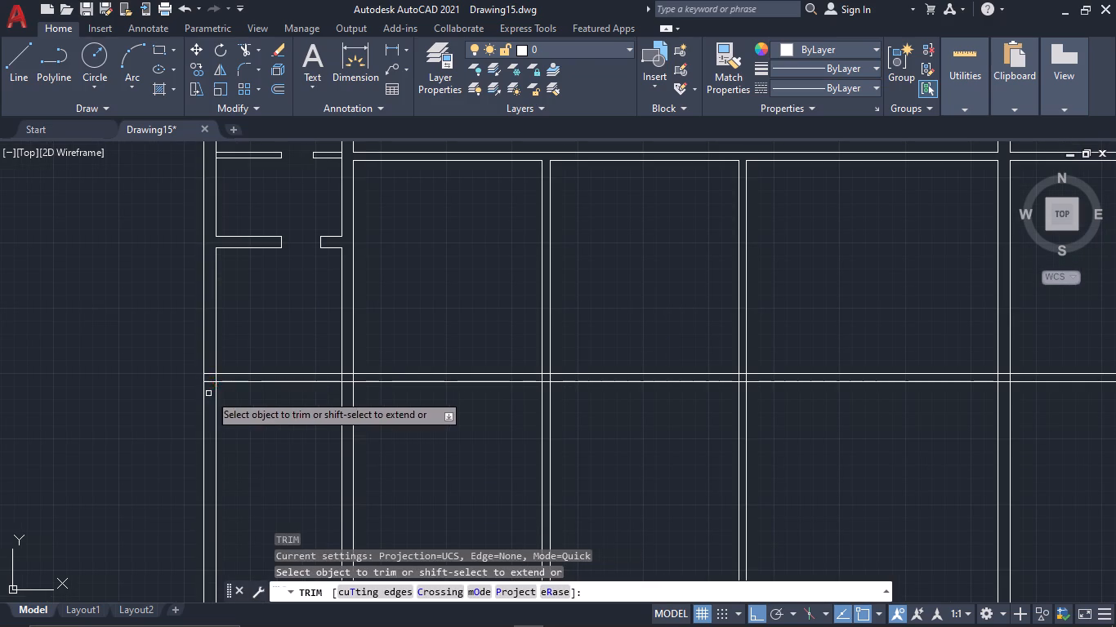
{"action": "left_click_drag", "start_coordinate": [209, 394], "coordinate": [208, 369]}
{"action": "left_click", "coordinate": [217, 380]}
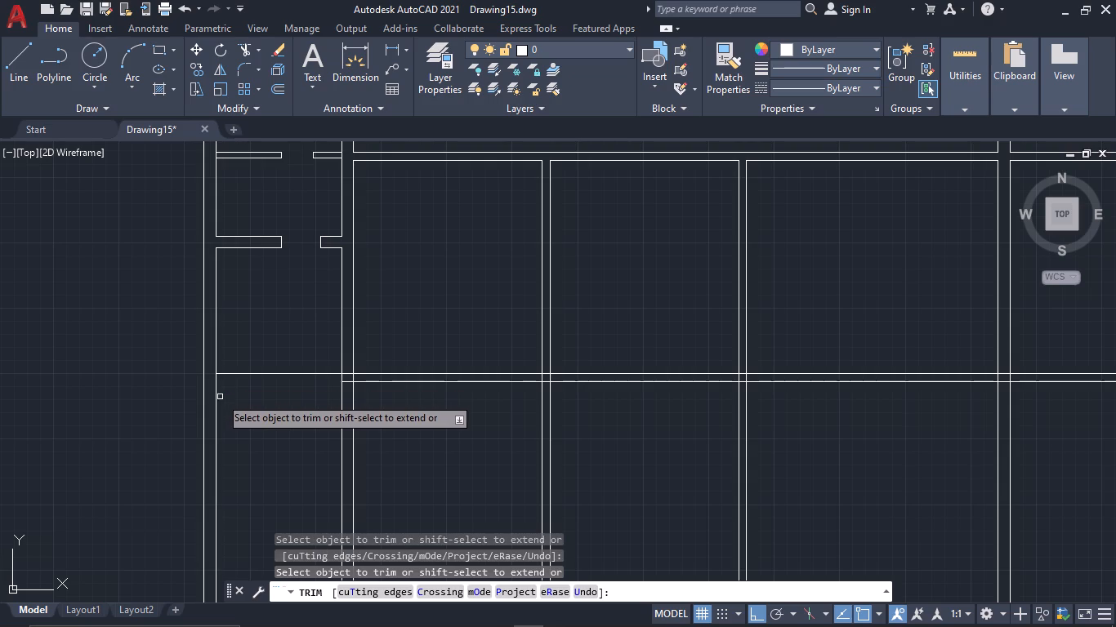
{"action": "key", "text": "ctrl+z"}
{"action": "scroll", "coordinate": [218, 391], "scroll_direction": "up", "scroll_amount": 1}
{"action": "left_click", "coordinate": [212, 372]}
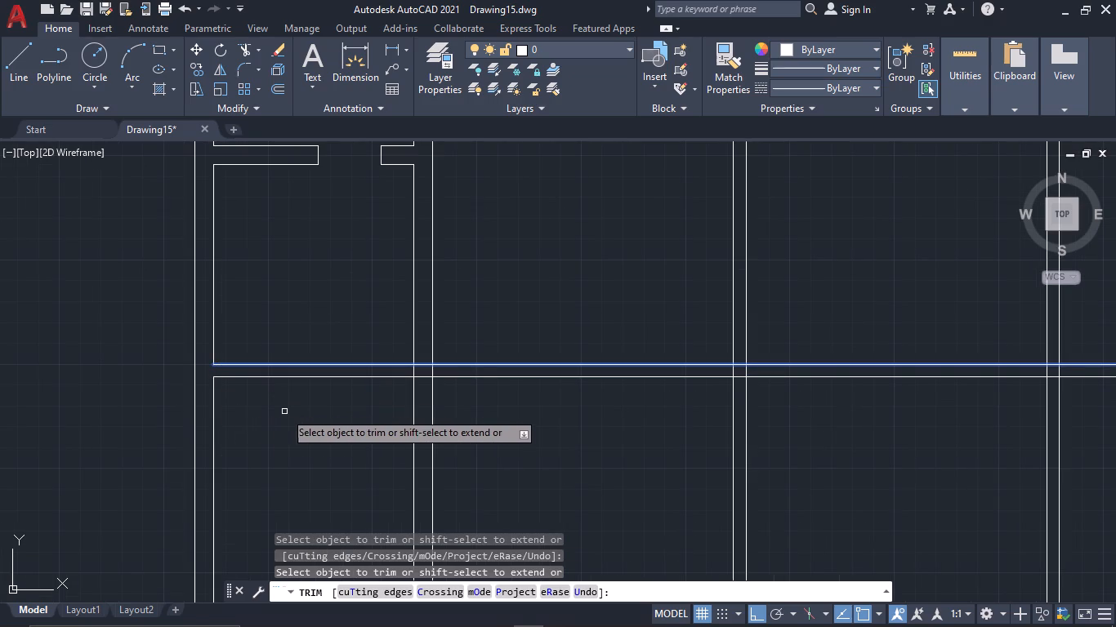
{"action": "key", "text": "Escape"}
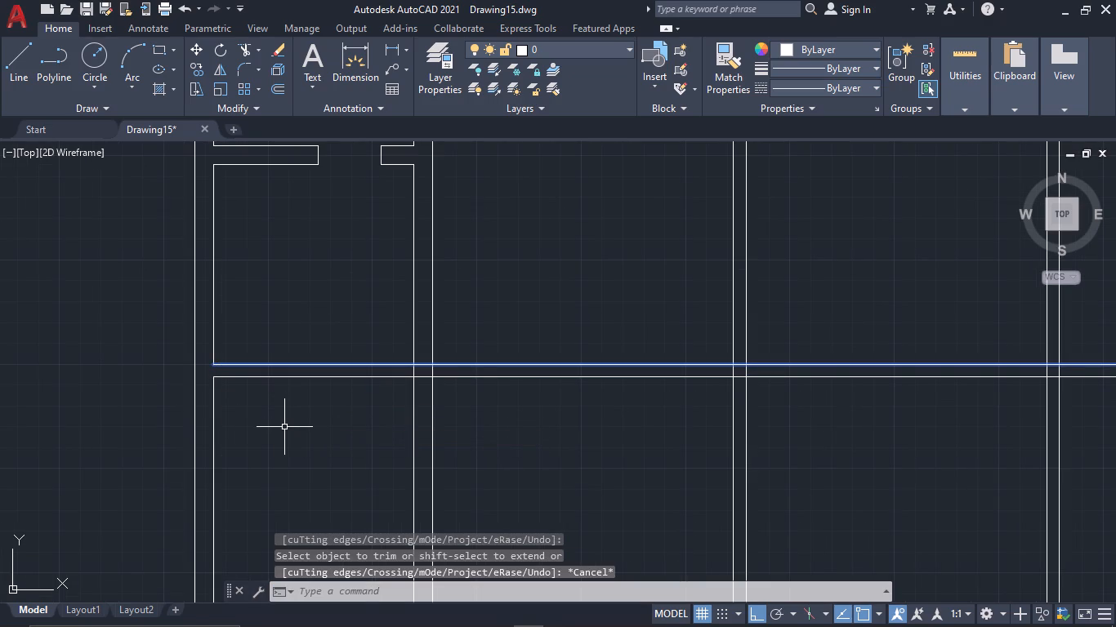
Examine how the full-width cross wall runs through the partitions over the whole plan.
{"action": "scroll", "coordinate": [274, 426], "scroll_direction": "down", "scroll_amount": 2}
{"action": "middle_click_drag", "start_coordinate": [369, 463], "coordinate": [305, 247]}
{"action": "scroll", "coordinate": [315, 272], "scroll_direction": "down", "scroll_amount": 1}
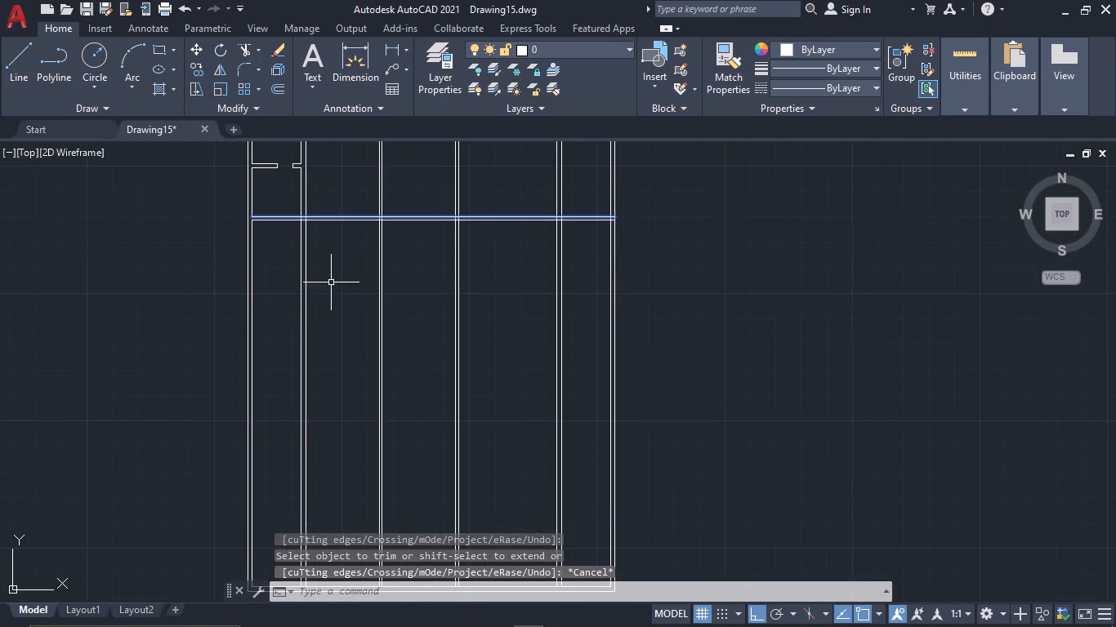
{"action": "scroll", "coordinate": [384, 378], "scroll_direction": "down", "scroll_amount": 2}
{"action": "scroll", "coordinate": [383, 369], "scroll_direction": "up", "scroll_amount": 3}
{"action": "middle_click_drag", "start_coordinate": [376, 342], "coordinate": [400, 490]}
{"action": "middle_click_drag", "start_coordinate": [337, 327], "coordinate": [337, 337]}
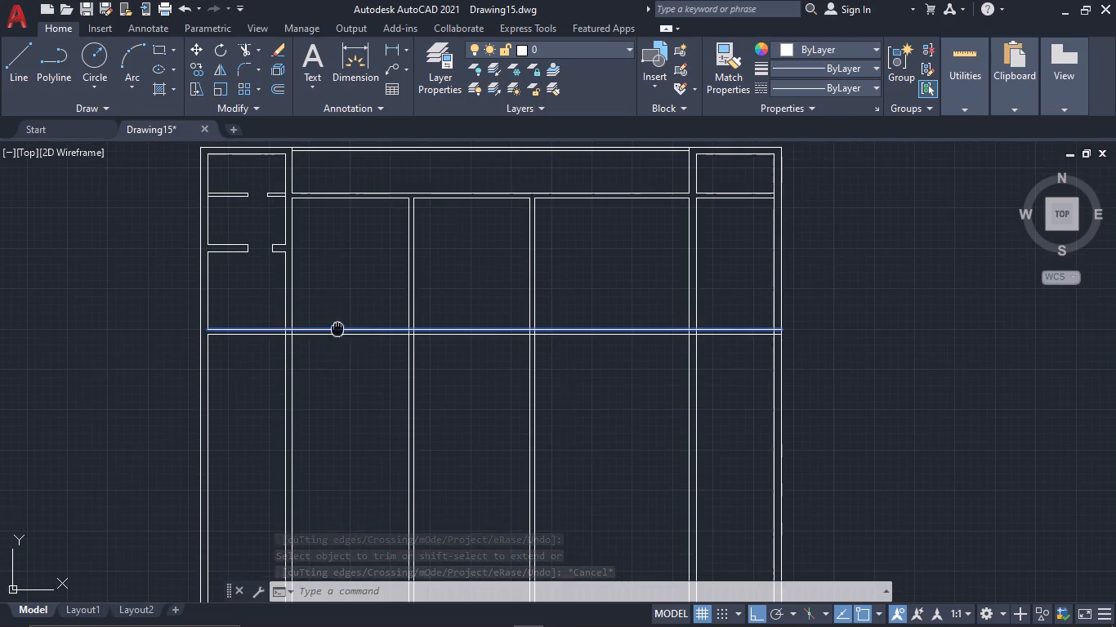
{"action": "middle_click_drag", "start_coordinate": [337, 337], "coordinate": [337, 432]}
{"action": "scroll", "coordinate": [337, 432], "scroll_direction": "up", "scroll_amount": 1}
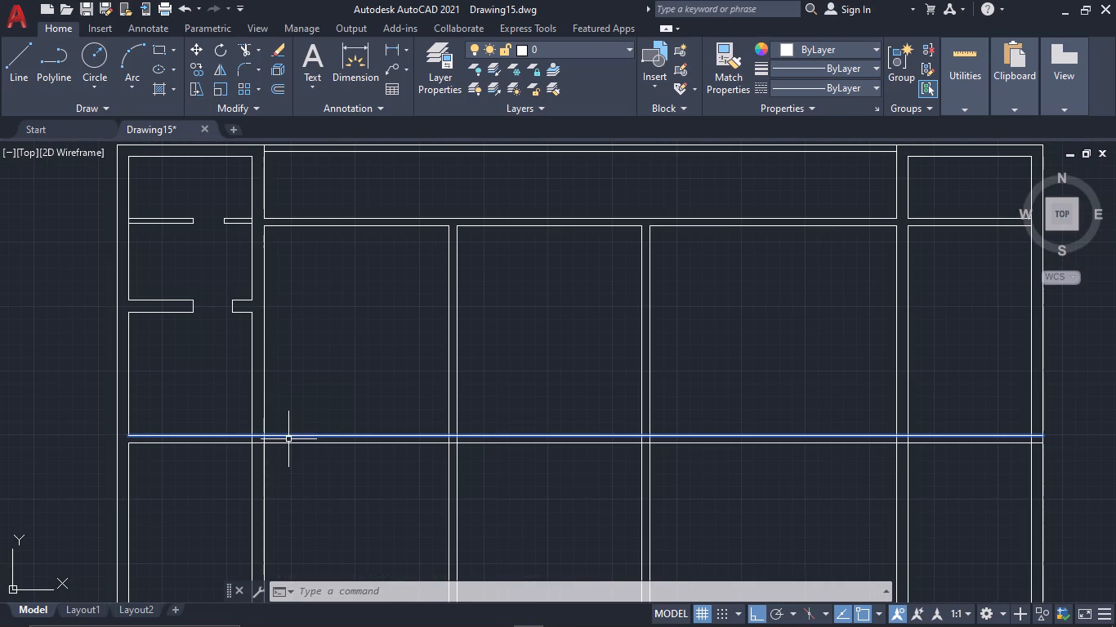
{"action": "scroll", "coordinate": [275, 442], "scroll_direction": "up", "scroll_amount": 1}
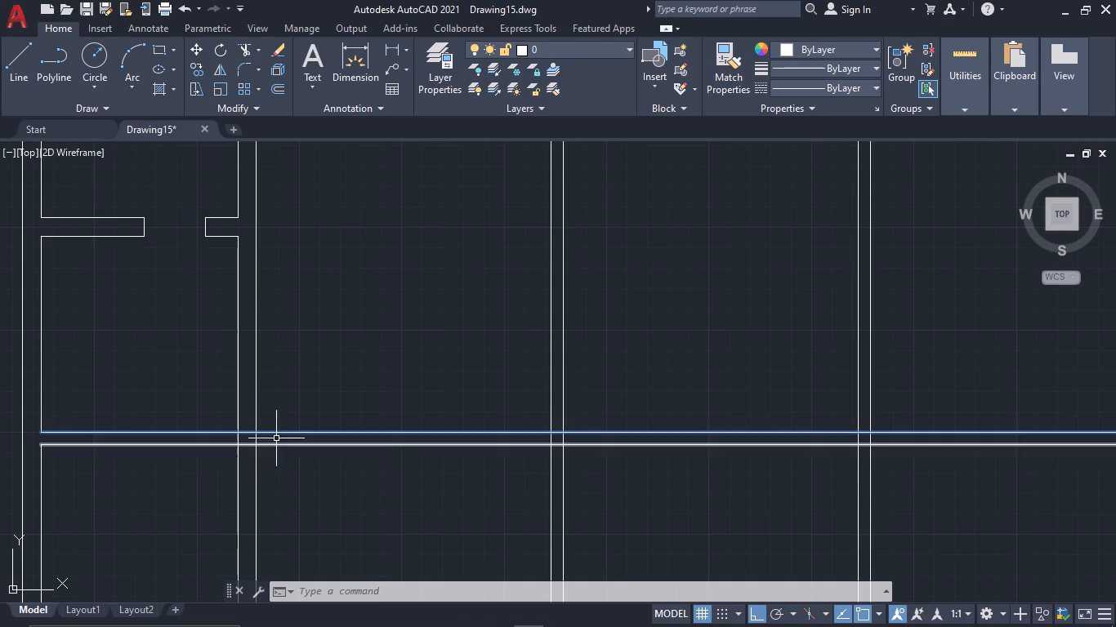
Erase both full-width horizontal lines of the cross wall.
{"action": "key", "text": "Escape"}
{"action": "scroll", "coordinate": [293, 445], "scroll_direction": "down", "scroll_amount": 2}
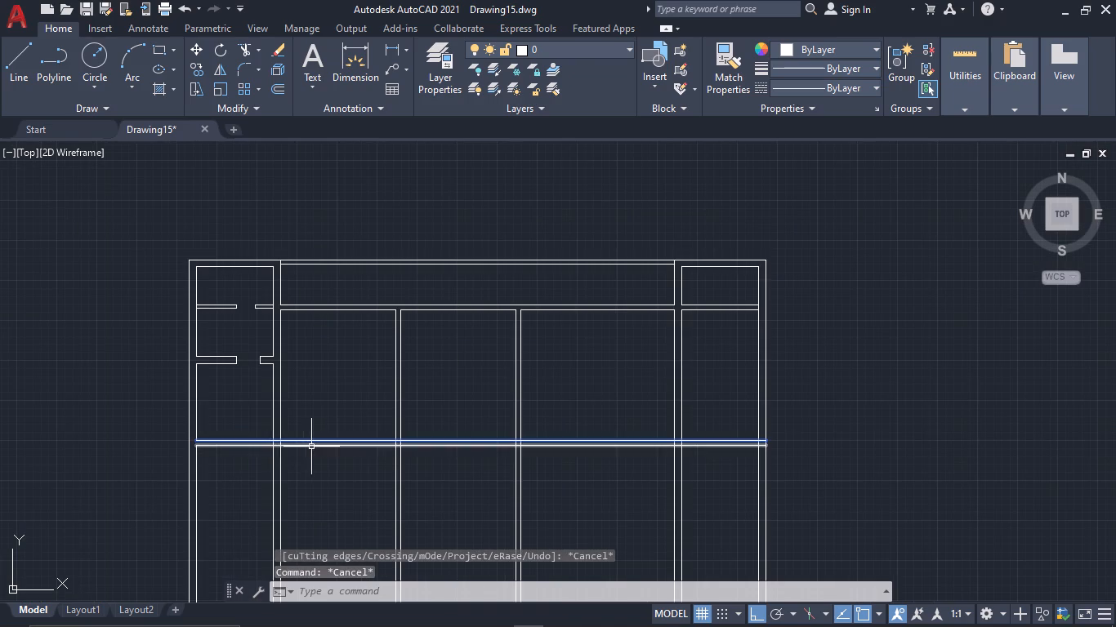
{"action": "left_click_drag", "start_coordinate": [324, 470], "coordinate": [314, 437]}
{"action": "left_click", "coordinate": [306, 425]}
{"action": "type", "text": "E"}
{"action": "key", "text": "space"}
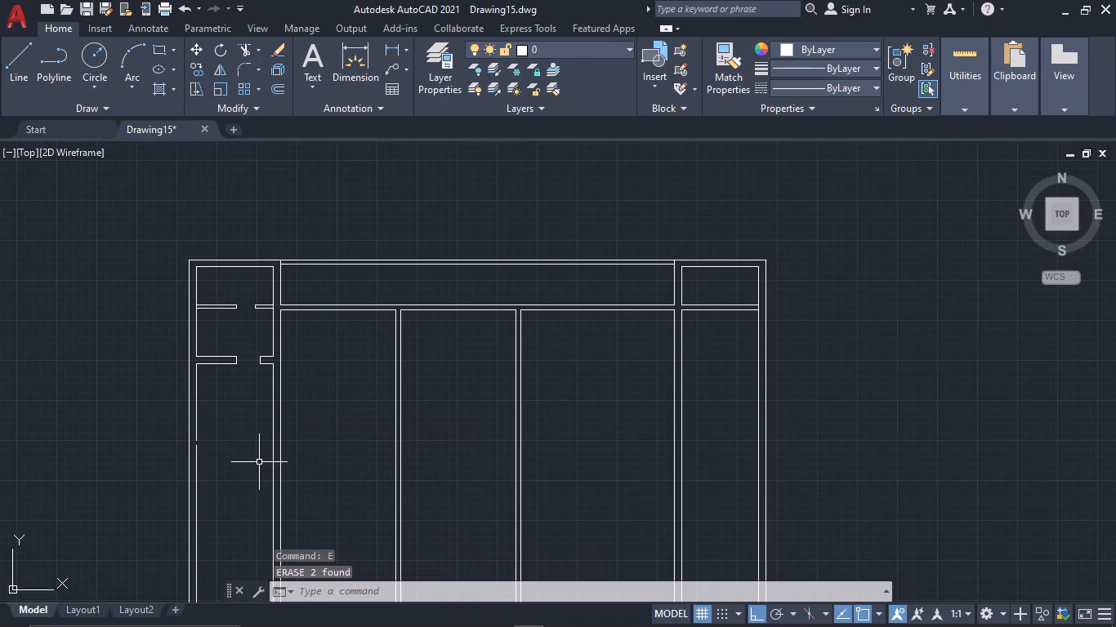
Join the two collinear pieces of the left outer wall's inner line across the gap below the left-room cross walls.
{"action": "scroll", "coordinate": [173, 451], "scroll_direction": "up", "scroll_amount": 2}
{"action": "left_click", "coordinate": [233, 425]}
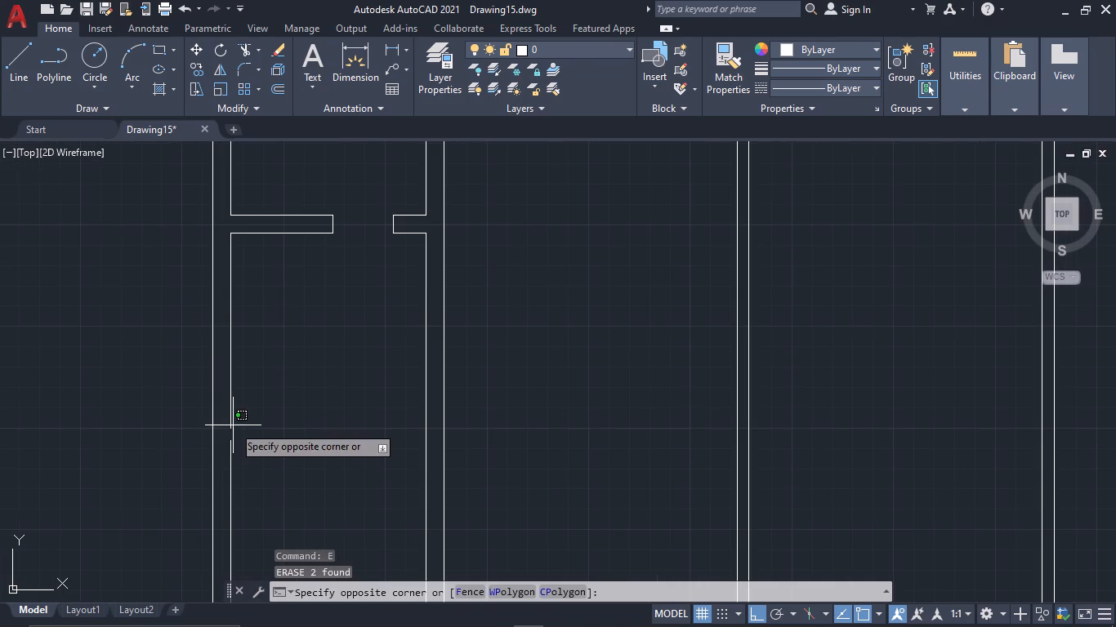
{"action": "left_click", "coordinate": [230, 454]}
{"action": "type", "text": "J"}
{"action": "key", "text": "space"}
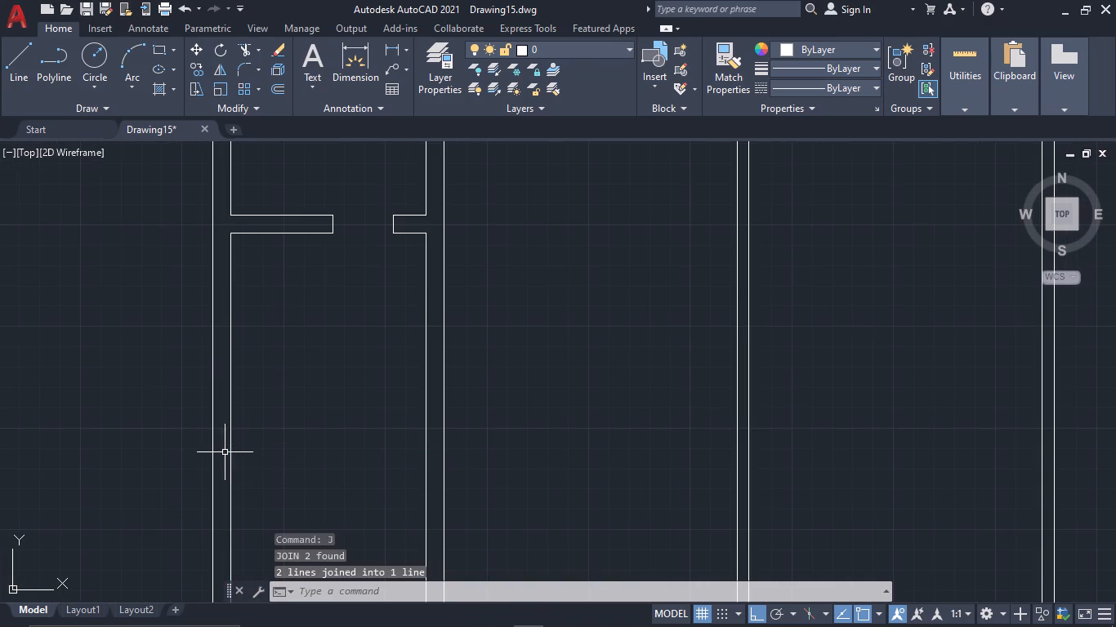
Draw a horizontal line about 64'-7" long from the left outer wall's inner line, 8'-6" below the lower left-room cross wall, past the right outer wall.
{"action": "scroll", "coordinate": [346, 446], "scroll_direction": "down", "scroll_amount": 3}
{"action": "middle_click_drag", "start_coordinate": [351, 445], "coordinate": [322, 403]}
{"action": "scroll", "coordinate": [322, 403], "scroll_direction": "up", "scroll_amount": 1}
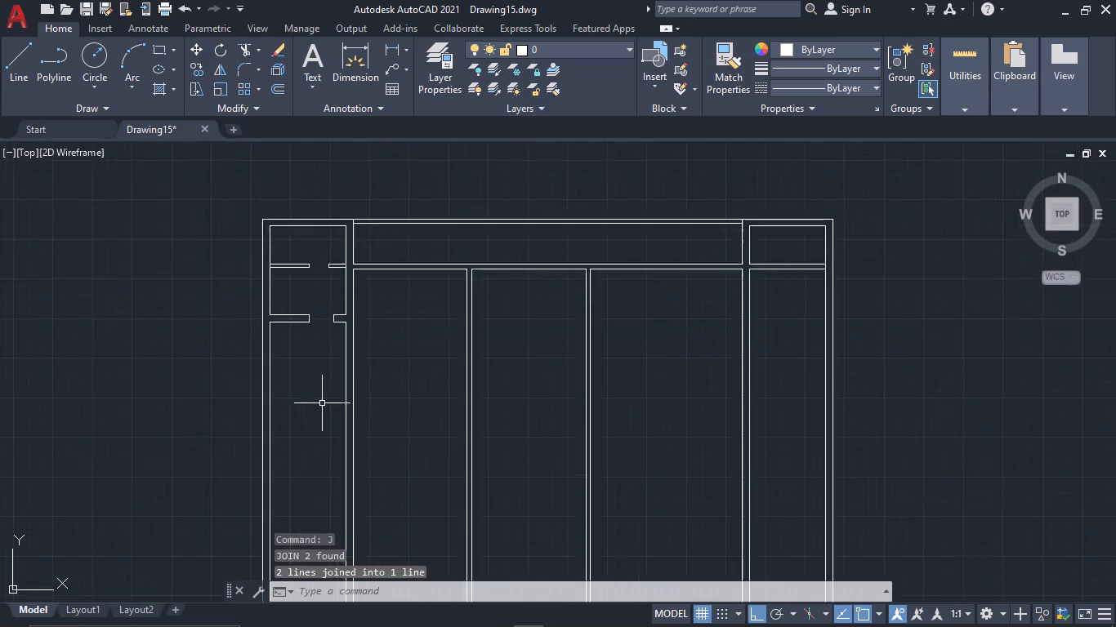
{"action": "scroll", "coordinate": [322, 403], "scroll_direction": "up", "scroll_amount": 1}
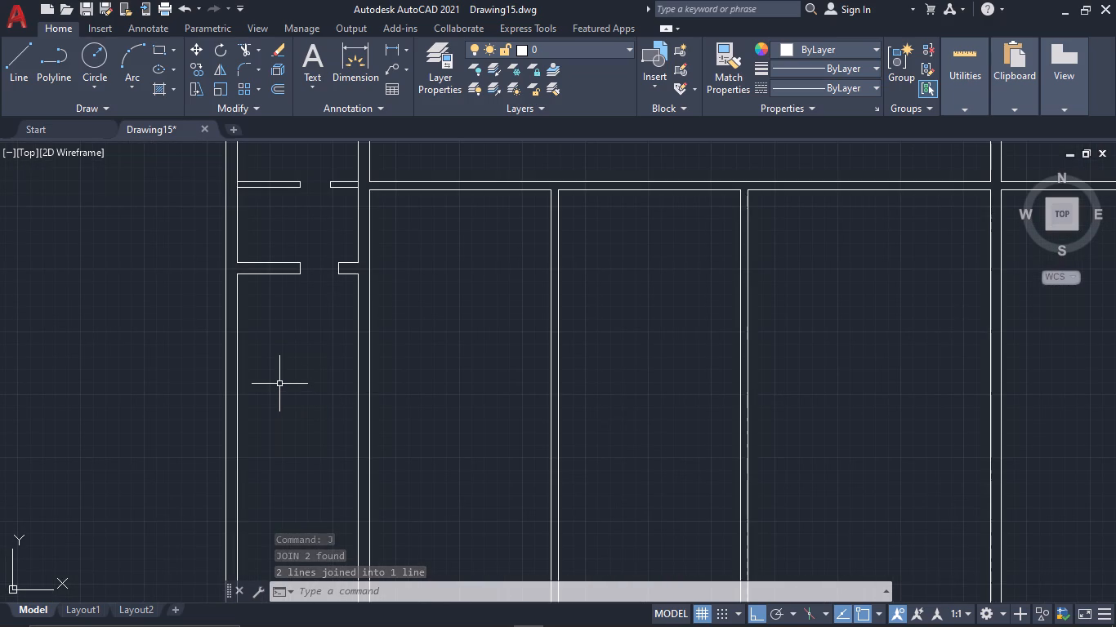
{"action": "key", "text": "o"}
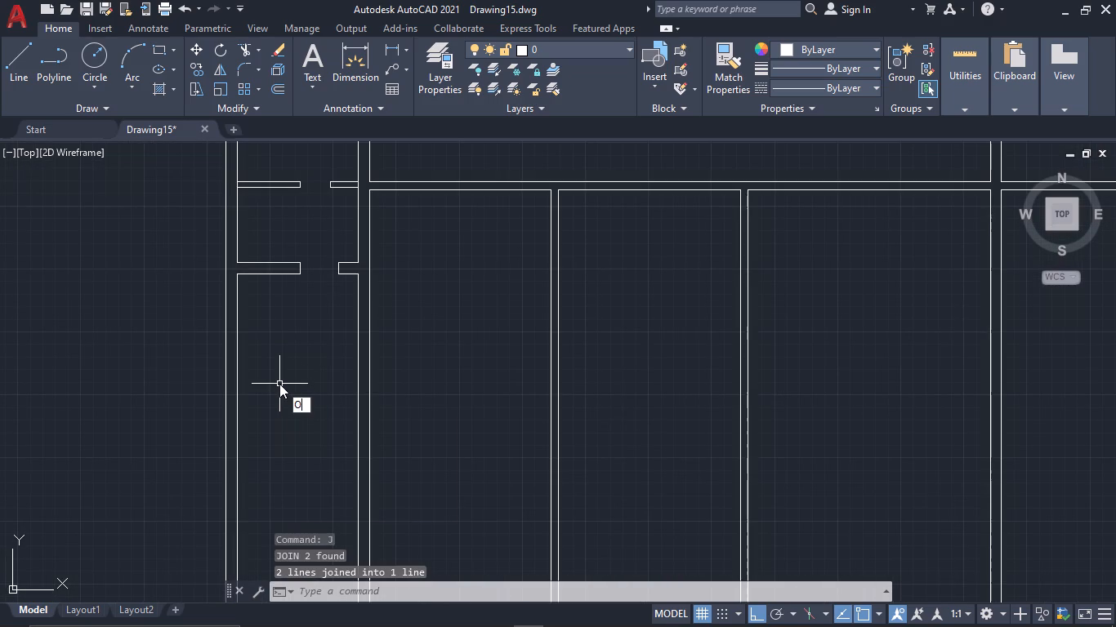
{"action": "key", "text": "BackSpace"}
{"action": "key", "text": "l"}
{"action": "key", "text": "space"}
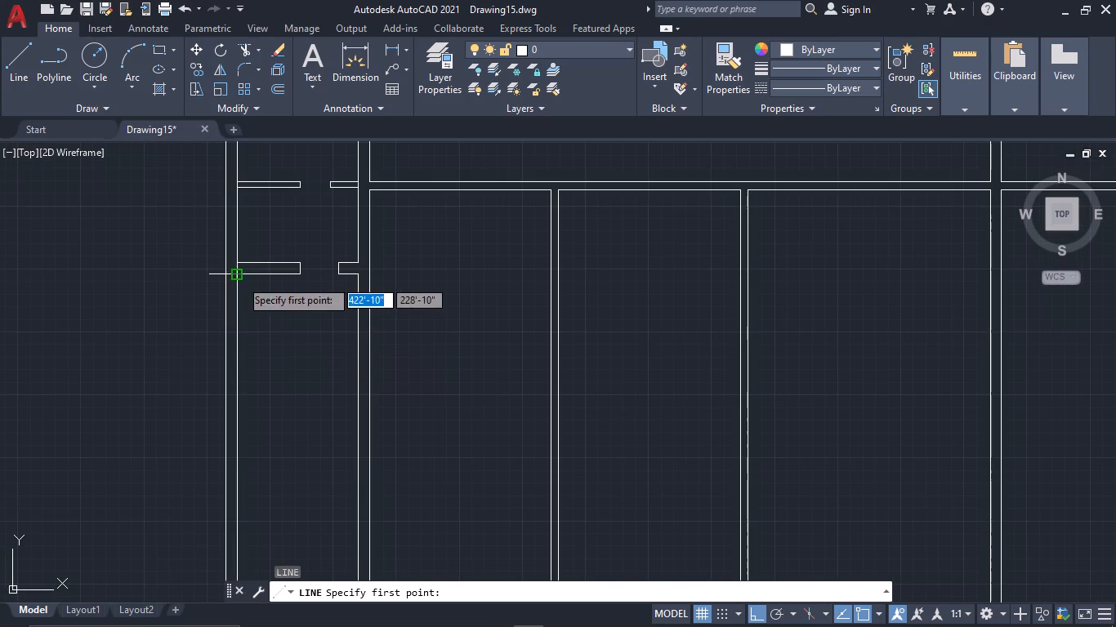
{"action": "left_click", "coordinate": [240, 403]}
{"action": "middle_click_drag", "start_coordinate": [782, 340], "coordinate": [382, 355]}
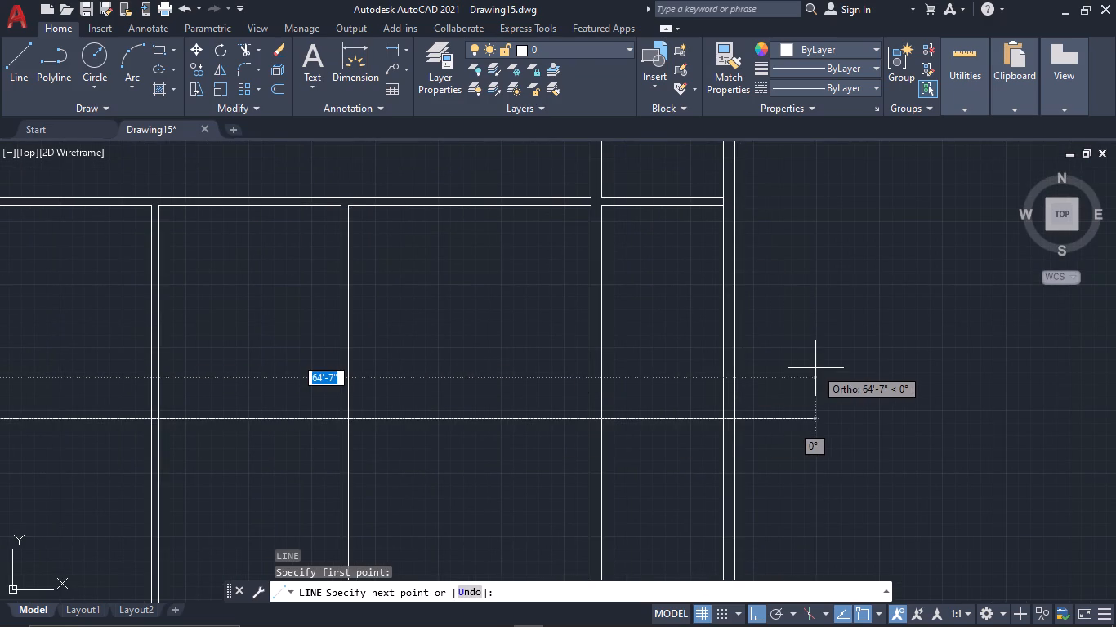
{"action": "scroll", "coordinate": [815, 368], "scroll_direction": "down", "scroll_amount": 1}
{"action": "left_click", "coordinate": [815, 368]}
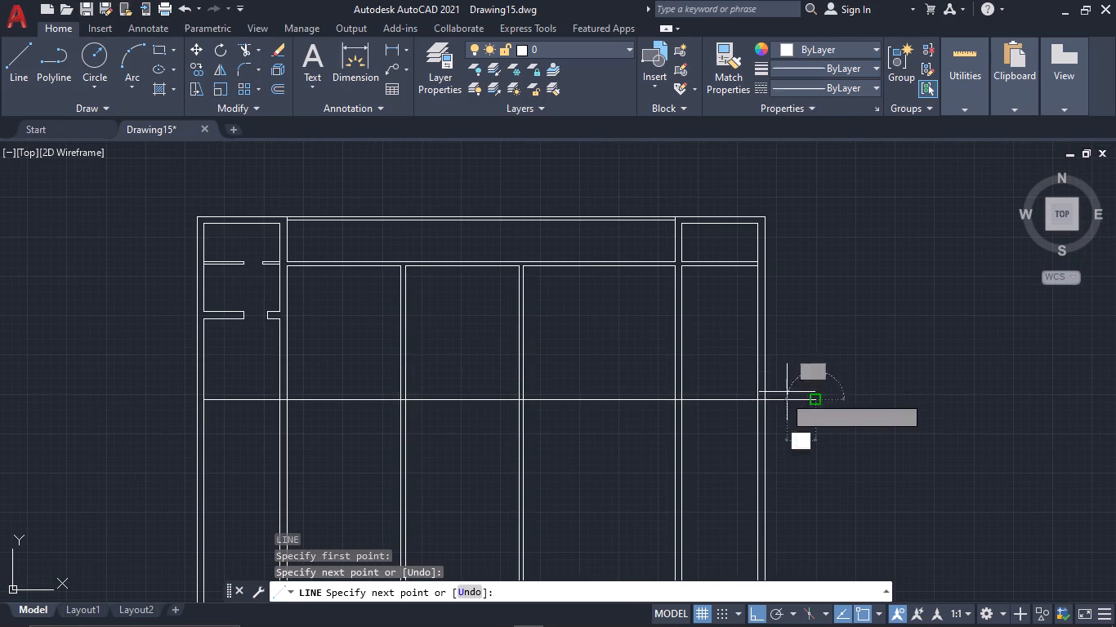
{"action": "key", "text": "Escape"}
Offset the new full-width horizontal line 9" downward.
{"action": "left_click_drag", "start_coordinate": [795, 409], "coordinate": [783, 388]}
{"action": "left_click", "coordinate": [779, 382]}
{"action": "type", "text": "OF 9\""}
{"action": "key", "text": "space"}
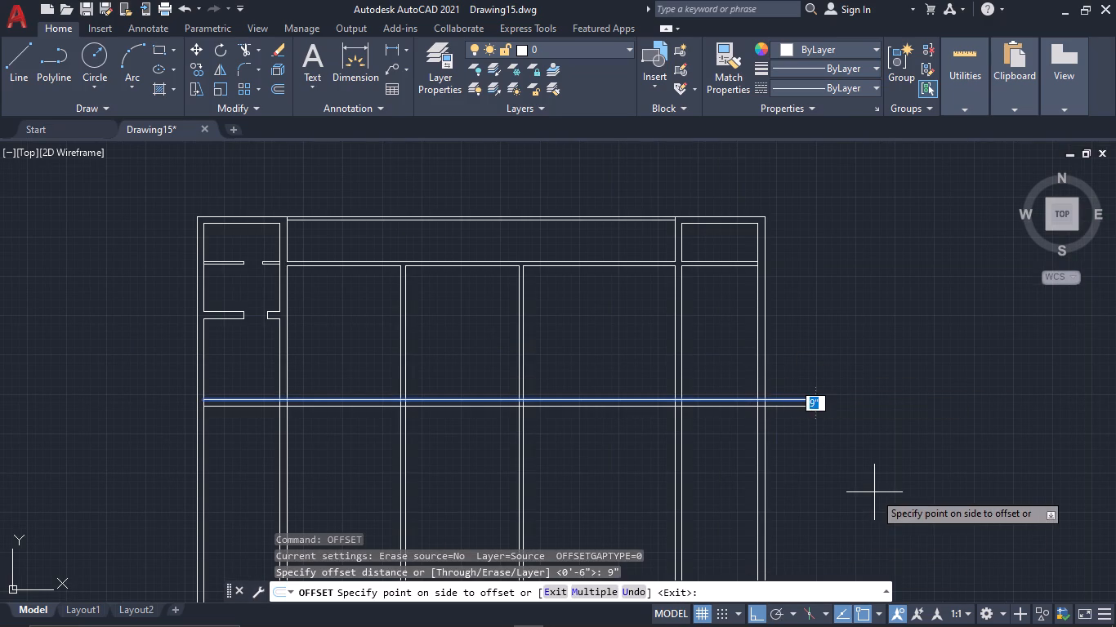
{"action": "left_click", "coordinate": [874, 492]}
{"action": "key", "text": "Escape"}
Trim the ends of both full-width lines that overhang the right outer wall.
{"action": "key", "text": "t"}
{"action": "key", "text": "r"}
{"action": "key", "text": "space"}
{"action": "left_click_drag", "start_coordinate": [811, 421], "coordinate": [788, 358]}
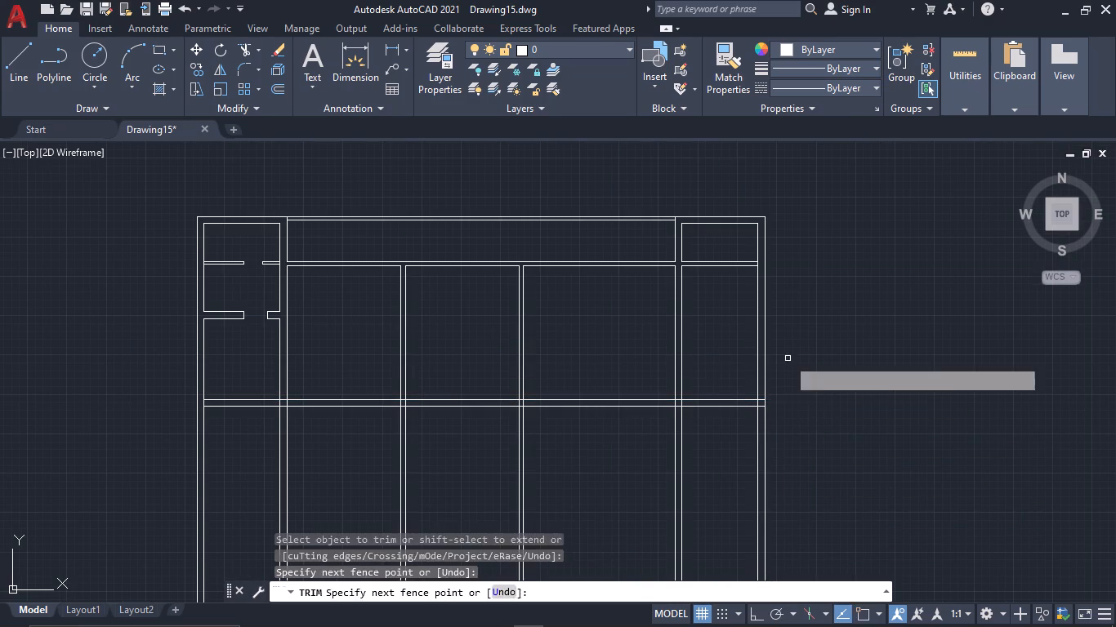
{"action": "key", "text": "Escape"}
Offset the upper full-width line 1' upward to mark a door edge in the left room's right wall.
{"action": "scroll", "coordinate": [305, 346], "scroll_direction": "up", "scroll_amount": 2}
{"action": "type", "text": "OF"}
{"action": "key", "text": "space"}
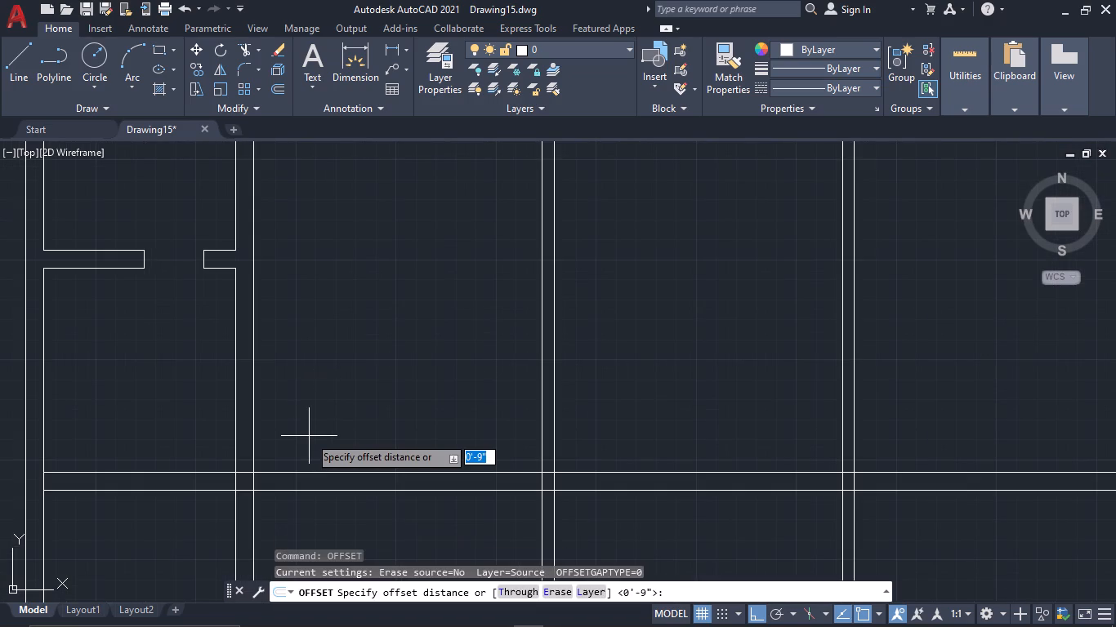
{"action": "type", "text": "1'"}
{"action": "key", "text": "space"}
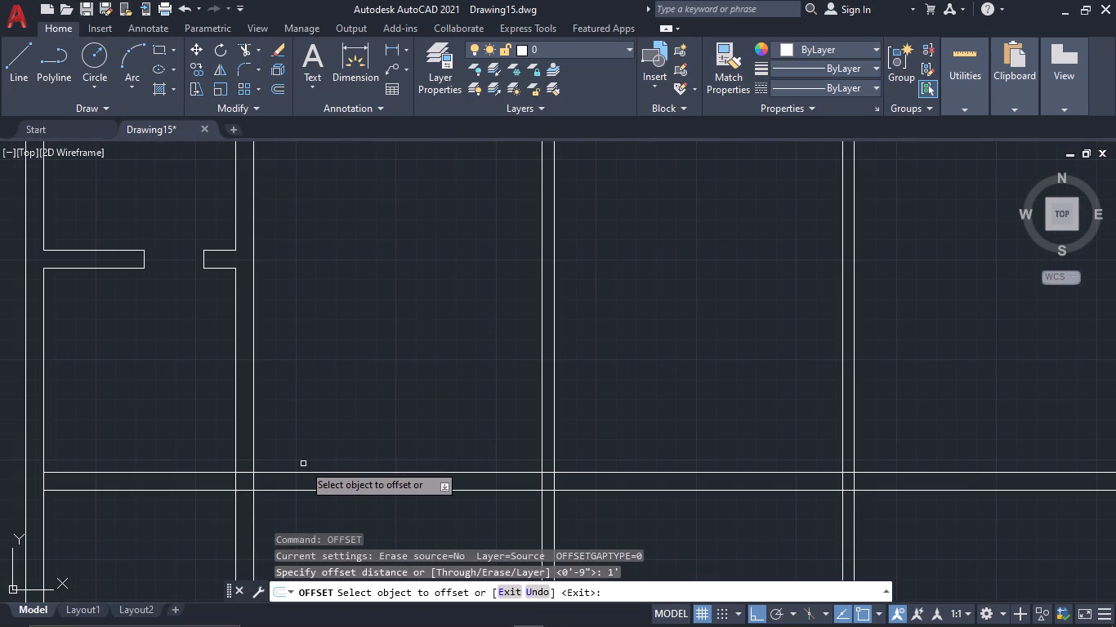
{"action": "left_click", "coordinate": [263, 472]}
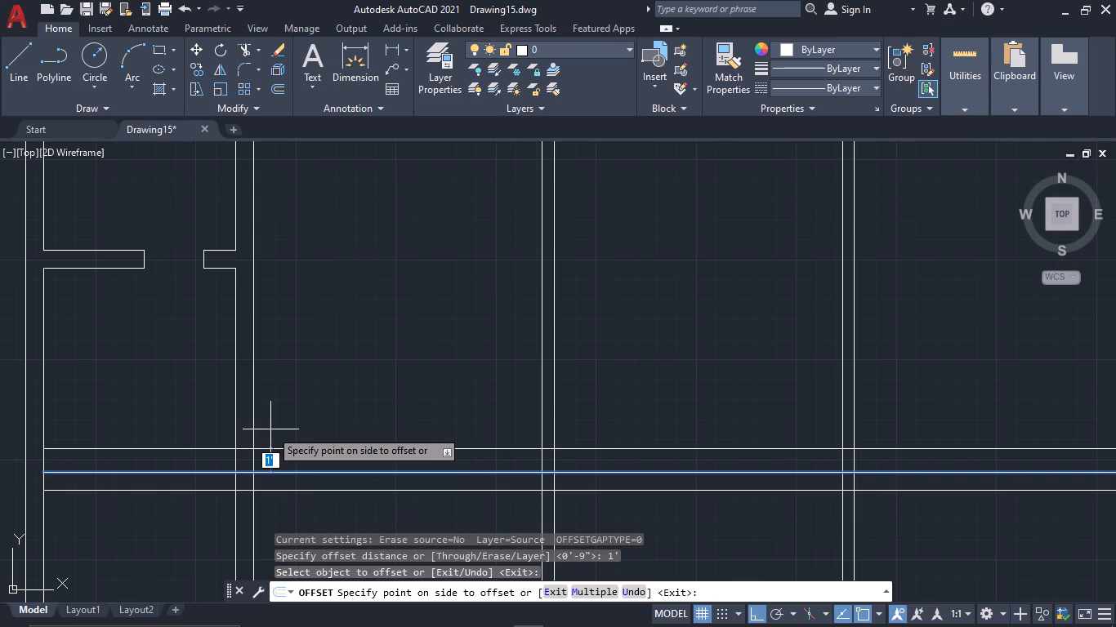
{"action": "left_click", "coordinate": [270, 429]}
{"action": "key", "text": "Escape"}
Trim the 1' offset line on both sides of the left room's right wall and erase its remainder, keeping only the short piece inside the wall.
{"action": "key", "text": "t"}
{"action": "key", "text": "r"}
{"action": "key", "text": "space"}
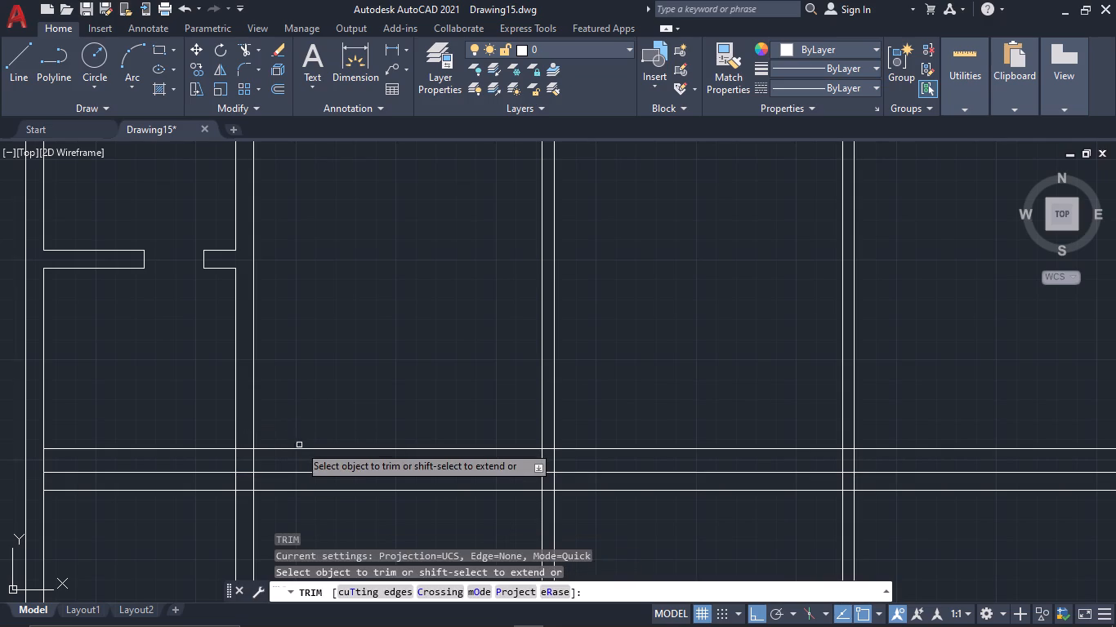
{"action": "left_click", "coordinate": [299, 447]}
{"action": "left_click", "coordinate": [187, 450]}
{"action": "key", "text": "Escape"}
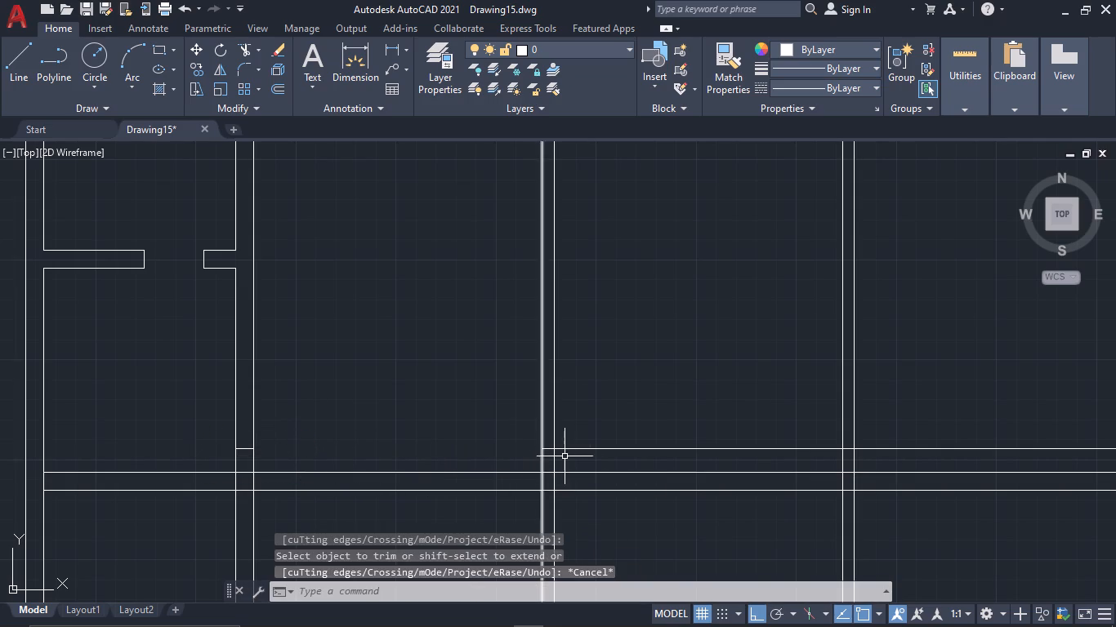
{"action": "left_click", "coordinate": [572, 451]}
{"action": "type", "text": "E"}
{"action": "key", "text": "space"}
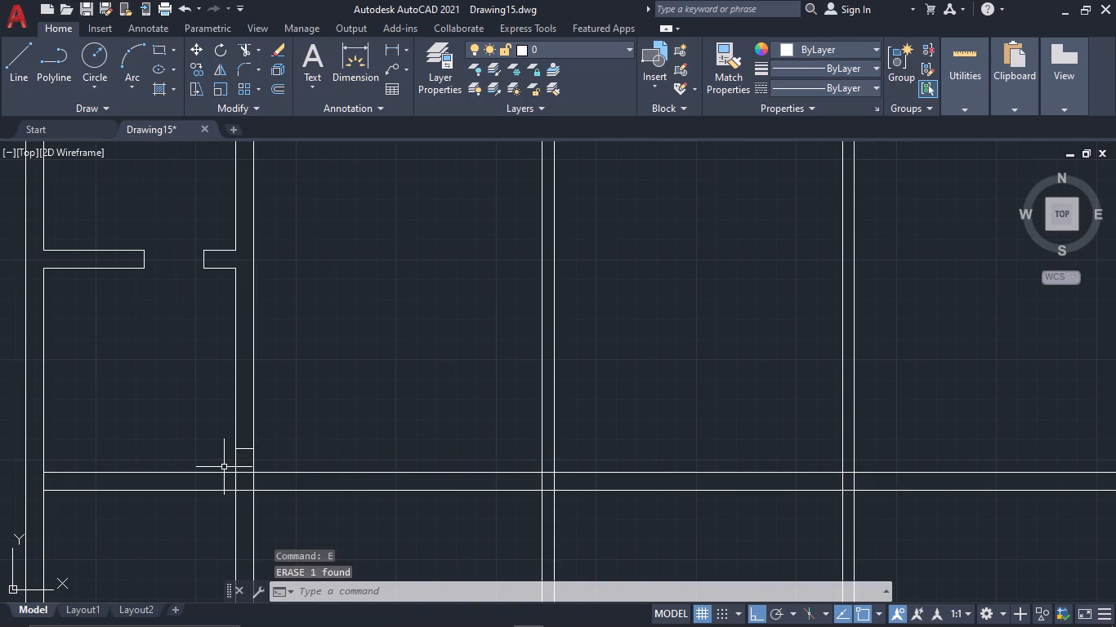
Offset the short line inside the left room's right wall 3' upward.
{"action": "type", "text": "OF"}
{"action": "key", "text": "space"}
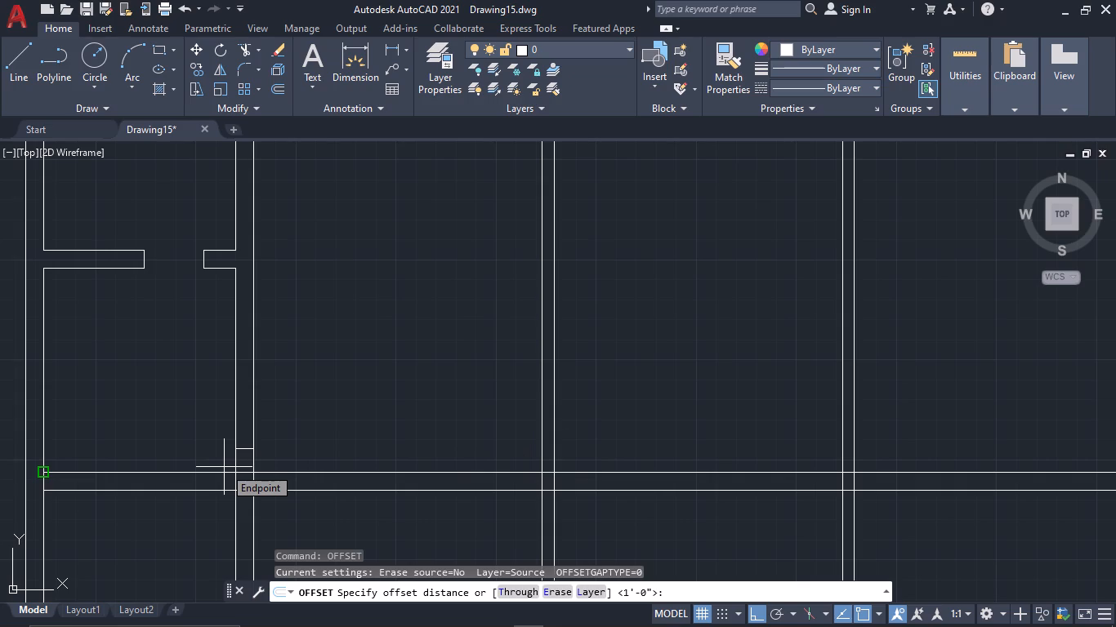
{"action": "type", "text": "3'"}
{"action": "key", "text": "space"}
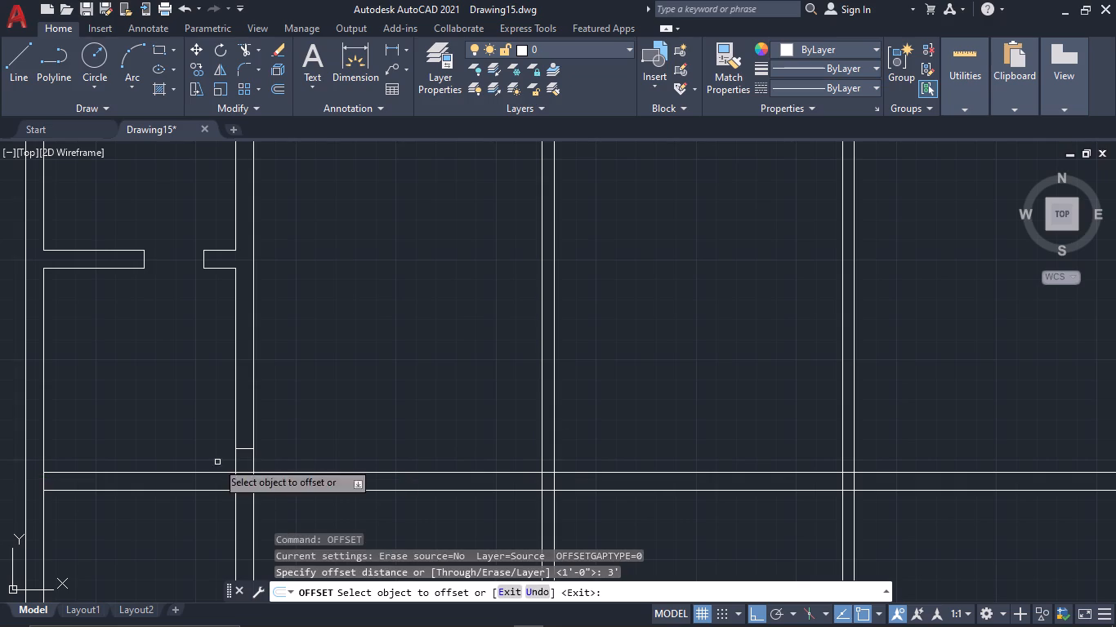
{"action": "left_click", "coordinate": [246, 447]}
{"action": "left_click", "coordinate": [306, 266]}
{"action": "key", "text": "Escape"}
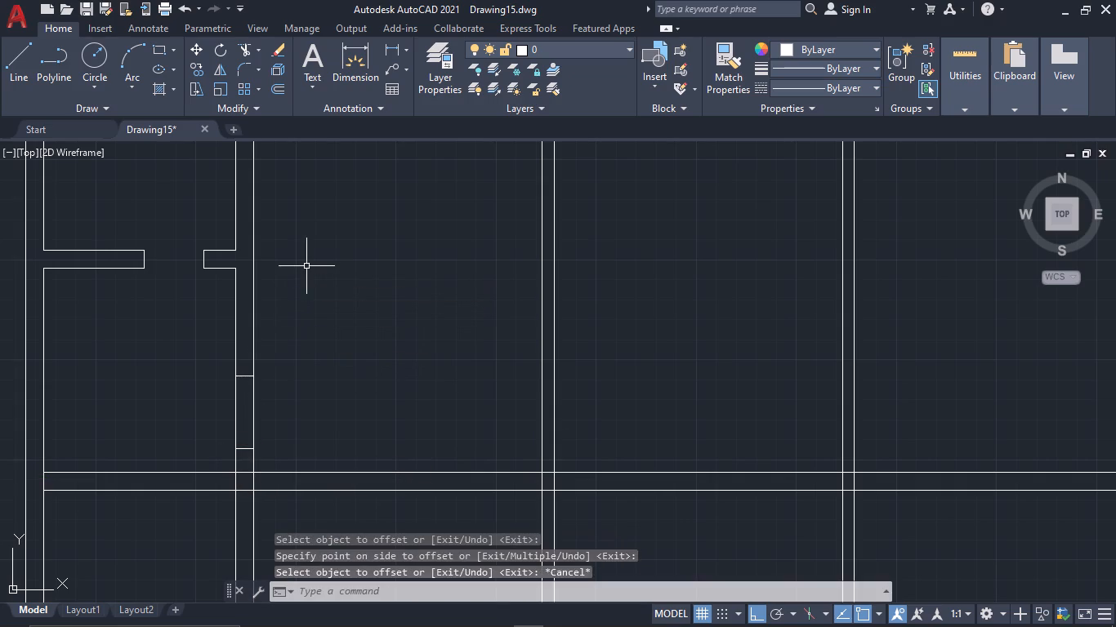
Trim both wall lines between the two short lines to open a 3' doorway in the left room's right wall.
{"action": "key", "text": "t"}
{"action": "key", "text": "r"}
{"action": "key", "text": "space"}
{"action": "left_click_drag", "start_coordinate": [284, 423], "coordinate": [158, 415]}
{"action": "scroll", "coordinate": [367, 362], "scroll_direction": "down", "scroll_amount": 1}
{"action": "middle_click_drag", "start_coordinate": [367, 362], "coordinate": [370, 404]}
{"action": "key", "text": "Escape"}
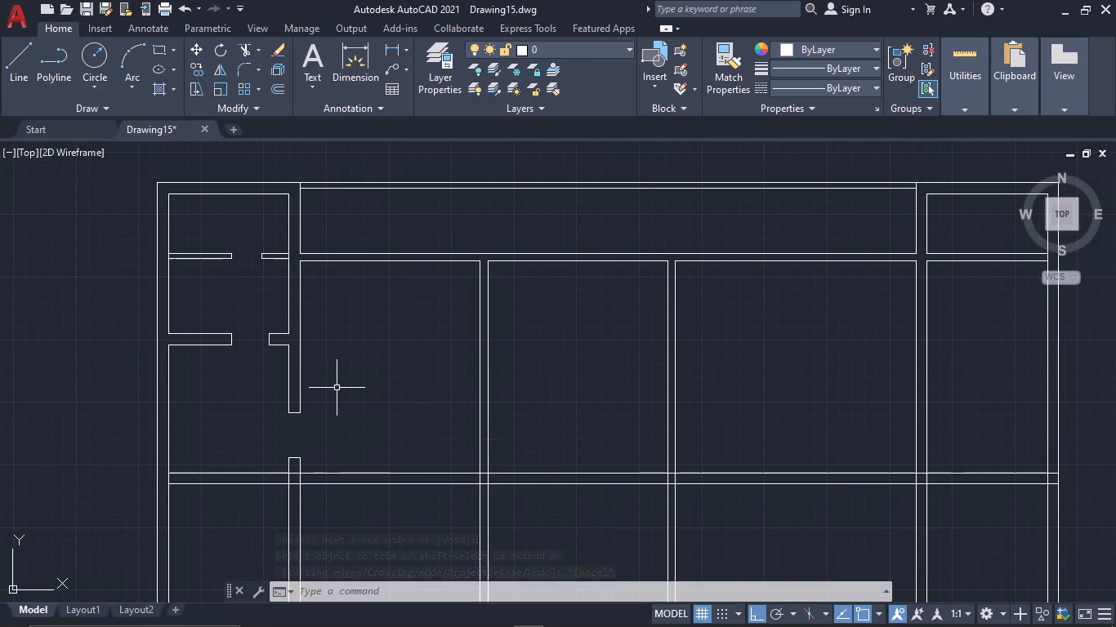
Draw a short vertical line across the upper horizontal wall where it meets the left room's right wall.
{"action": "key", "text": "l"}
{"action": "key", "text": "space"}
{"action": "scroll", "coordinate": [272, 258], "scroll_direction": "up", "scroll_amount": 1}
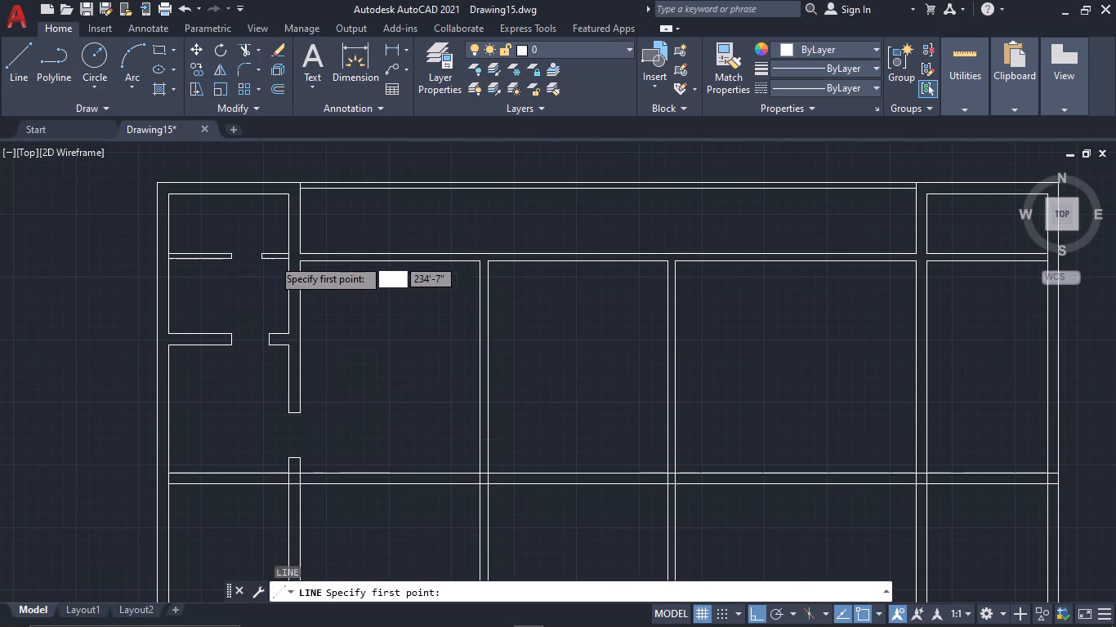
{"action": "scroll", "coordinate": [273, 258], "scroll_direction": "up", "scroll_amount": 2}
{"action": "left_click", "coordinate": [372, 271]}
{"action": "left_click", "coordinate": [373, 242]}
{"action": "key", "text": "Escape"}
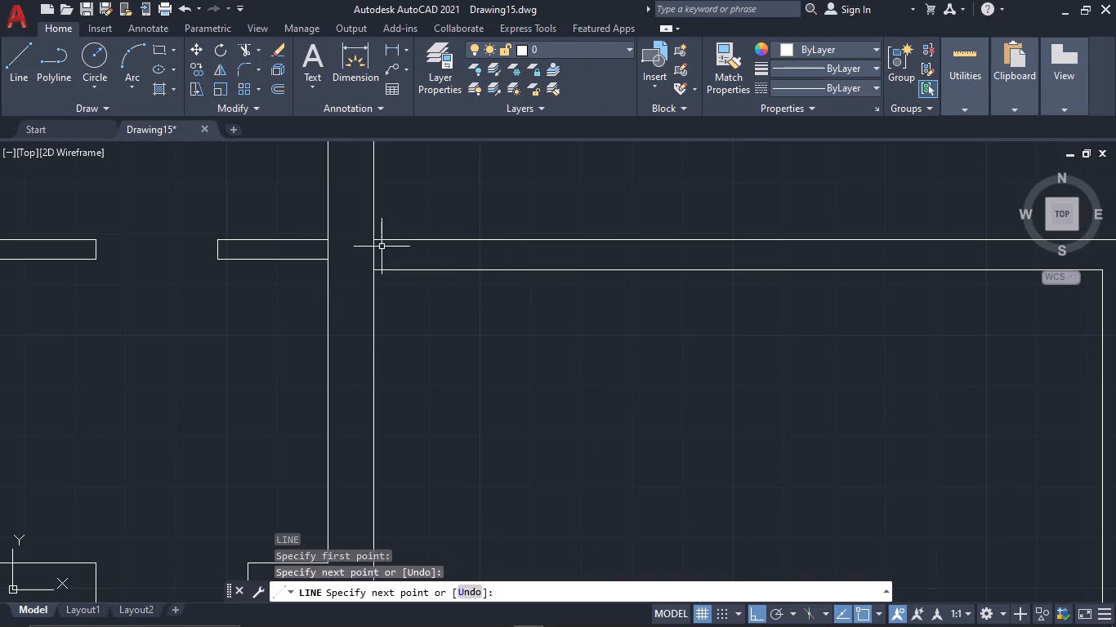
Offset the short vertical line 4' to the left and again 4' to the right along the upper horizontal wall.
{"action": "left_click_drag", "start_coordinate": [386, 256], "coordinate": [374, 256]}
{"action": "left_click", "coordinate": [367, 255]}
{"action": "type", "text": "OF 4'"}
{"action": "key", "text": "space"}
{"action": "left_click", "coordinate": [633, 246]}
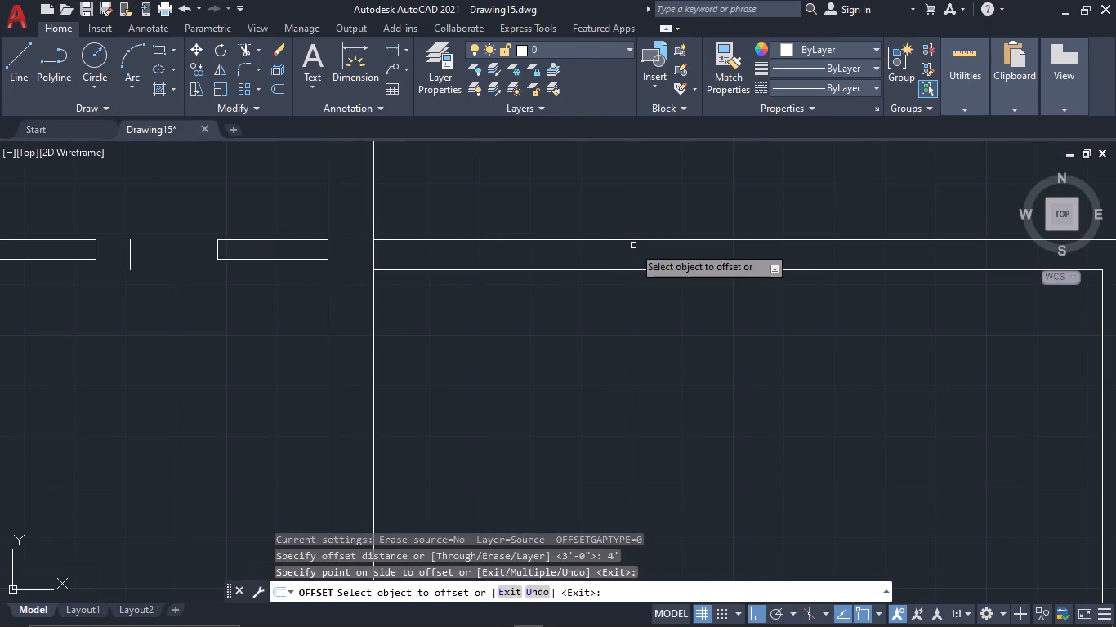
{"action": "left_click_drag", "start_coordinate": [371, 256], "coordinate": [392, 256]}
{"action": "left_click", "coordinate": [853, 256]}
{"action": "key", "text": "Escape"}
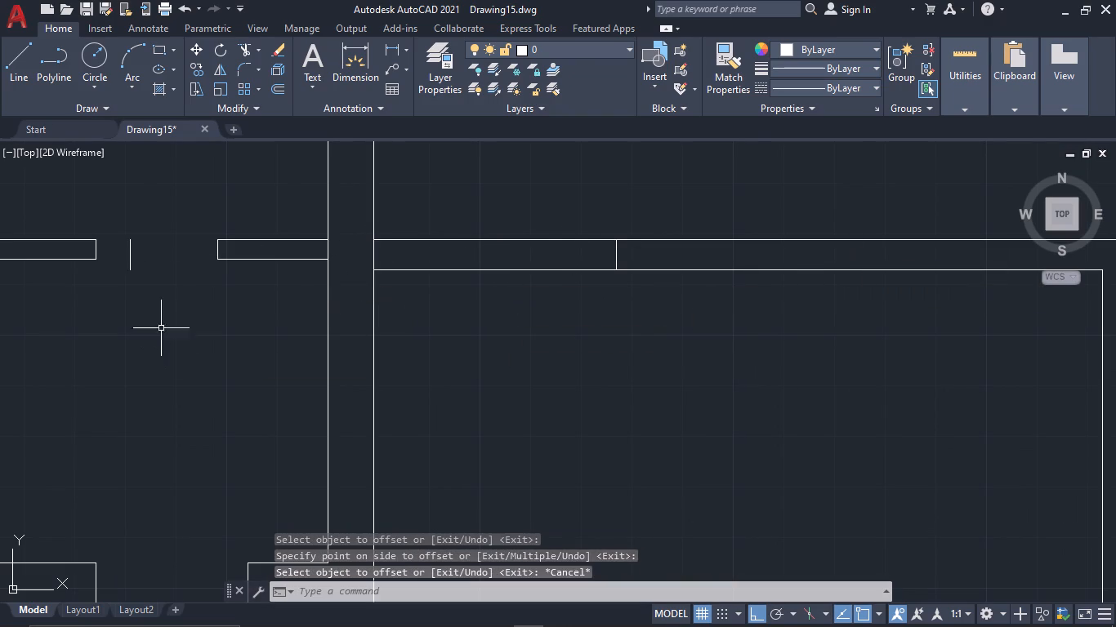
Erase the stray short vertical line in the left room's upper door opening.
{"action": "left_click", "coordinate": [127, 265]}
{"action": "left_click", "coordinate": [138, 267]}
{"action": "left_click_drag", "start_coordinate": [134, 267], "coordinate": [125, 263]}
{"action": "left_click", "coordinate": [123, 260]}
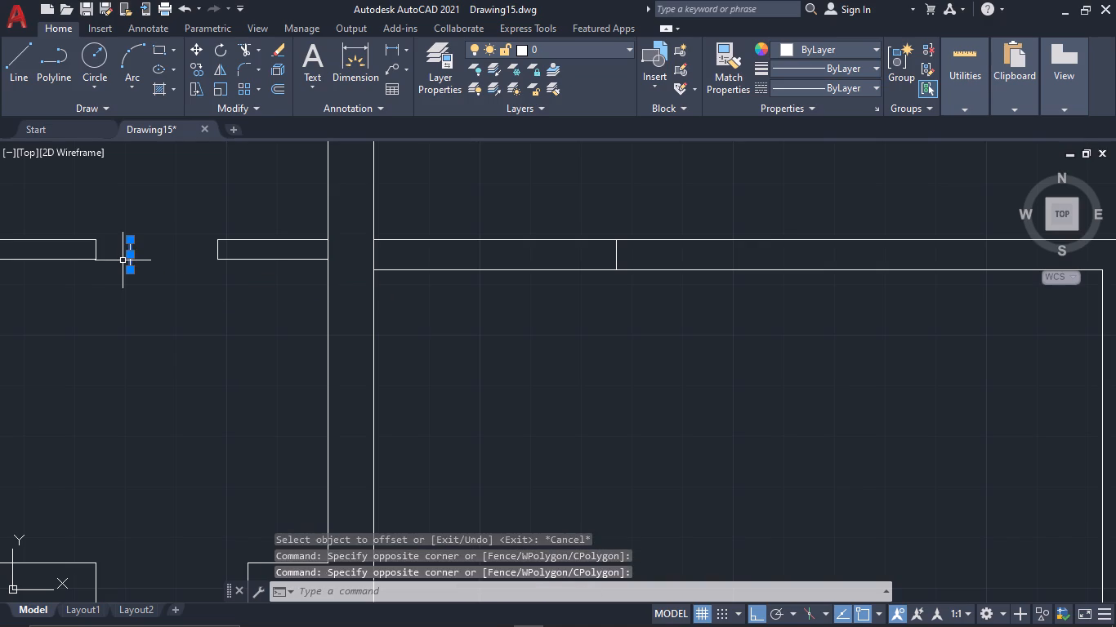
{"action": "key", "text": "e"}
{"action": "key", "text": "space"}
Erase the lines of both middle vertical partitions below the upper horizontal wall.
{"action": "scroll", "coordinate": [296, 332], "scroll_direction": "down", "scroll_amount": 3}
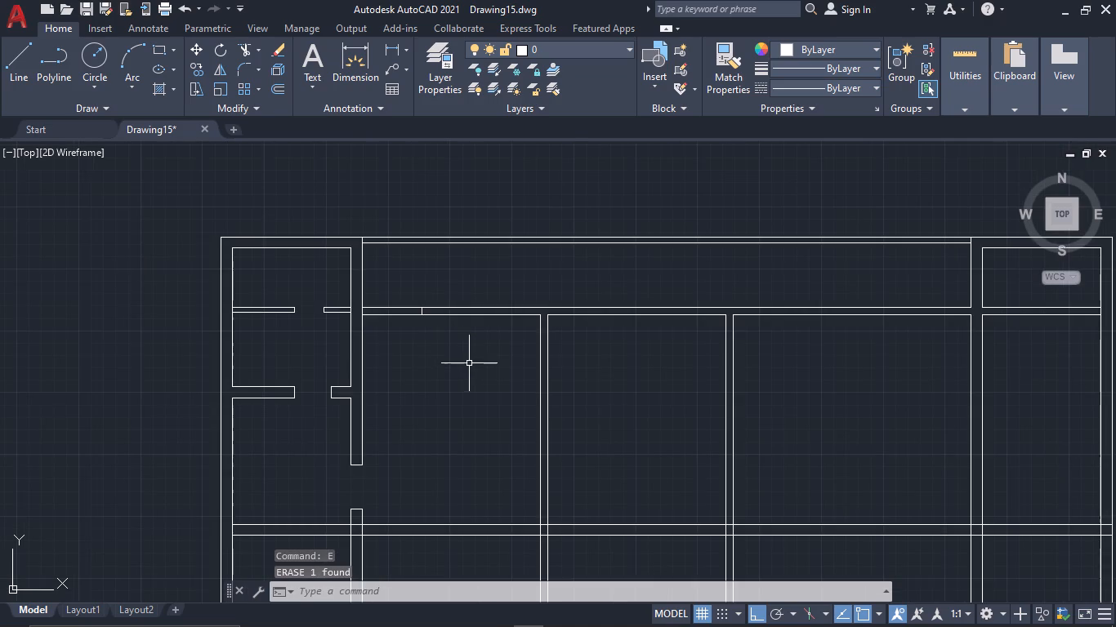
{"action": "scroll", "coordinate": [462, 354], "scroll_direction": "up", "scroll_amount": 1}
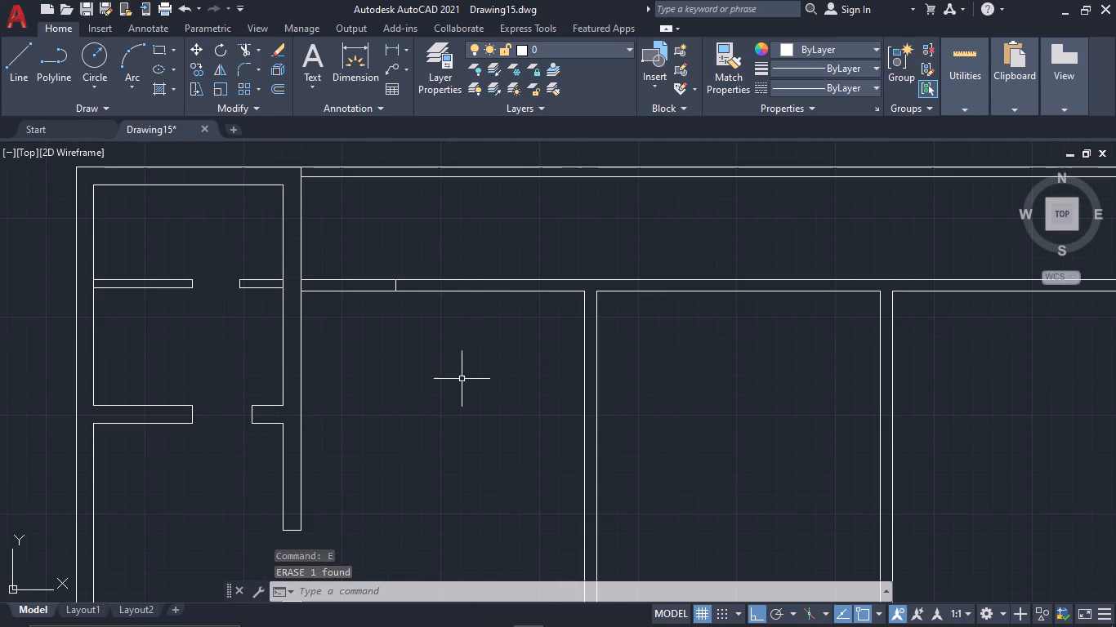
{"action": "scroll", "coordinate": [539, 405], "scroll_direction": "down", "scroll_amount": 2}
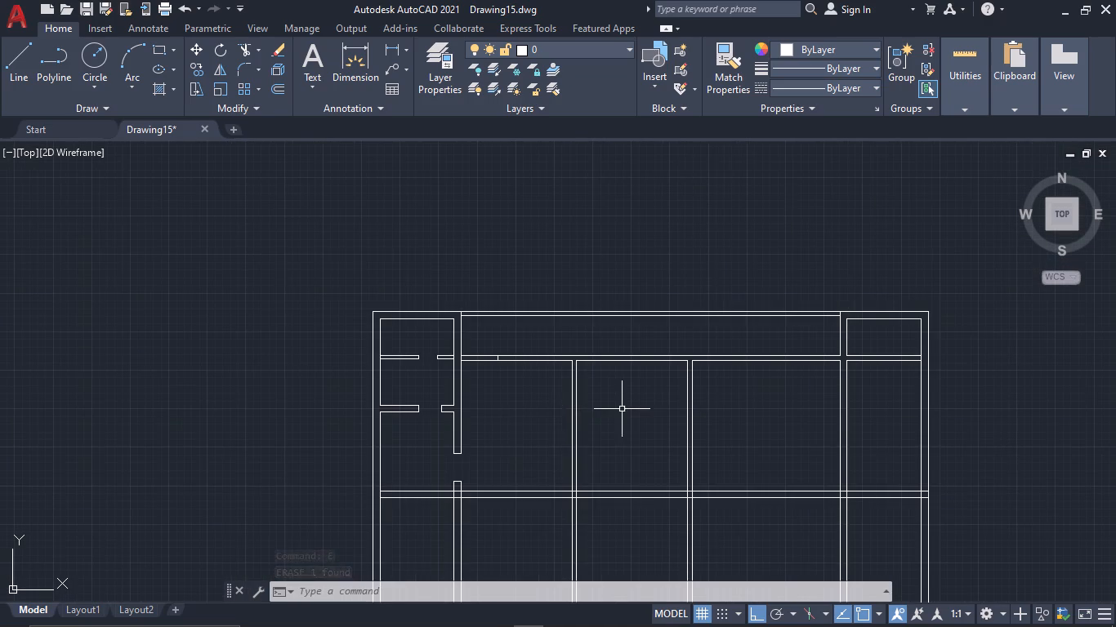
{"action": "left_click", "coordinate": [613, 435]}
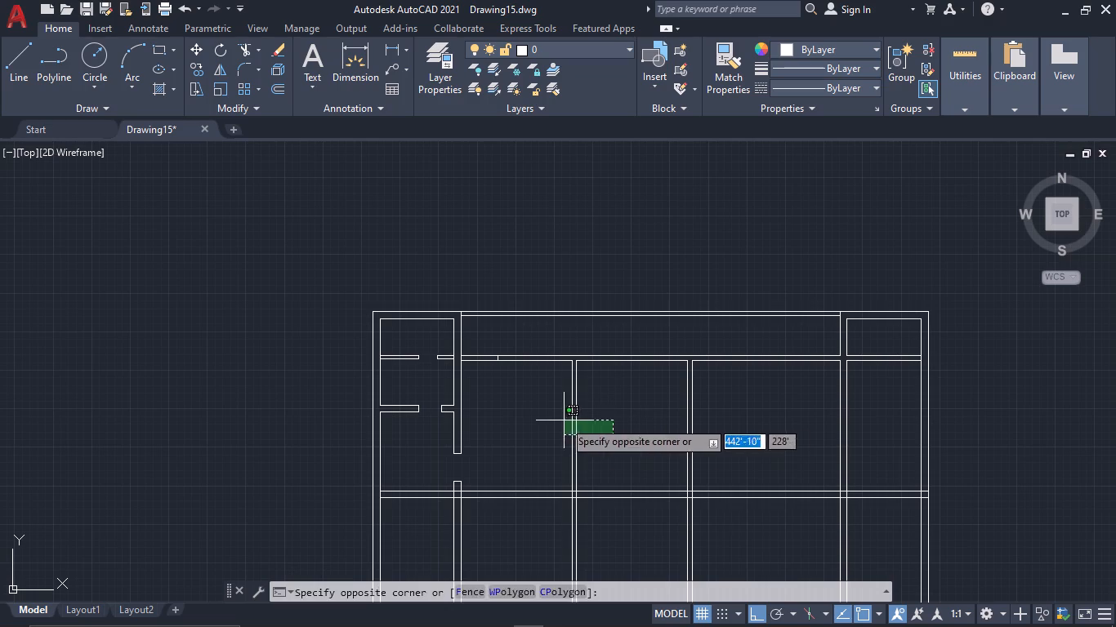
{"action": "left_click", "coordinate": [561, 417]}
{"action": "key", "text": "e"}
{"action": "key", "text": "space"}
{"action": "left_click_drag", "start_coordinate": [771, 419], "coordinate": [729, 416]}
{"action": "left_click_drag", "start_coordinate": [673, 407], "coordinate": [659, 403]}
{"action": "key", "text": "e"}
{"action": "key", "text": "space"}
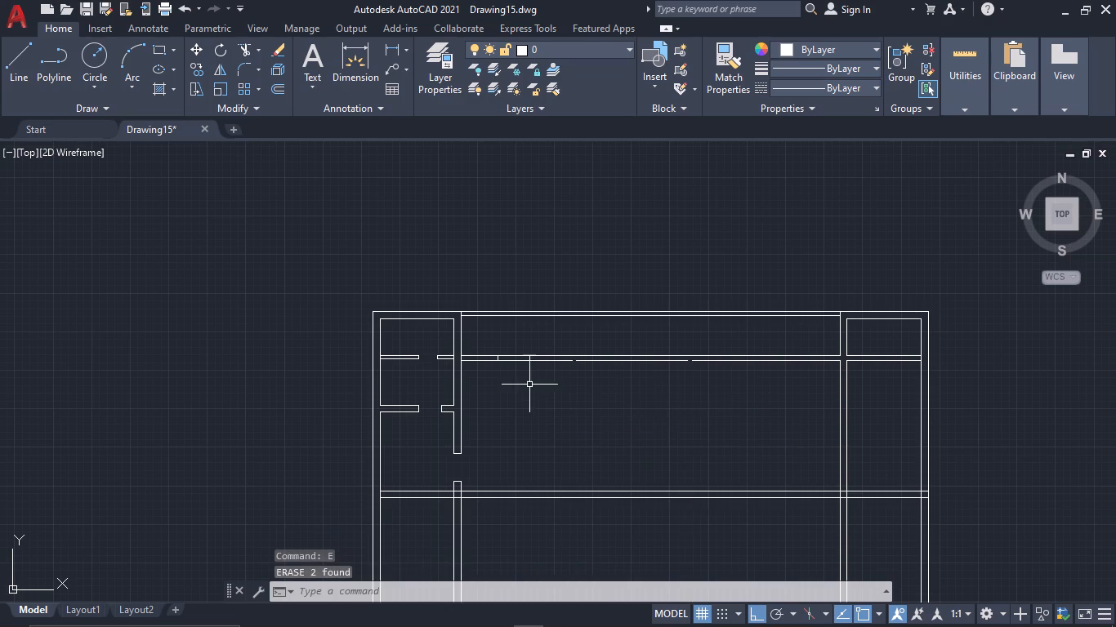
Join the lower line of the upper horizontal wall across both gaps left by the erased partitions.
{"action": "scroll", "coordinate": [529, 384], "scroll_direction": "up", "scroll_amount": 1}
{"action": "scroll", "coordinate": [604, 390], "scroll_direction": "up", "scroll_amount": 2}
{"action": "left_click_drag", "start_coordinate": [720, 295], "coordinate": [699, 295]}
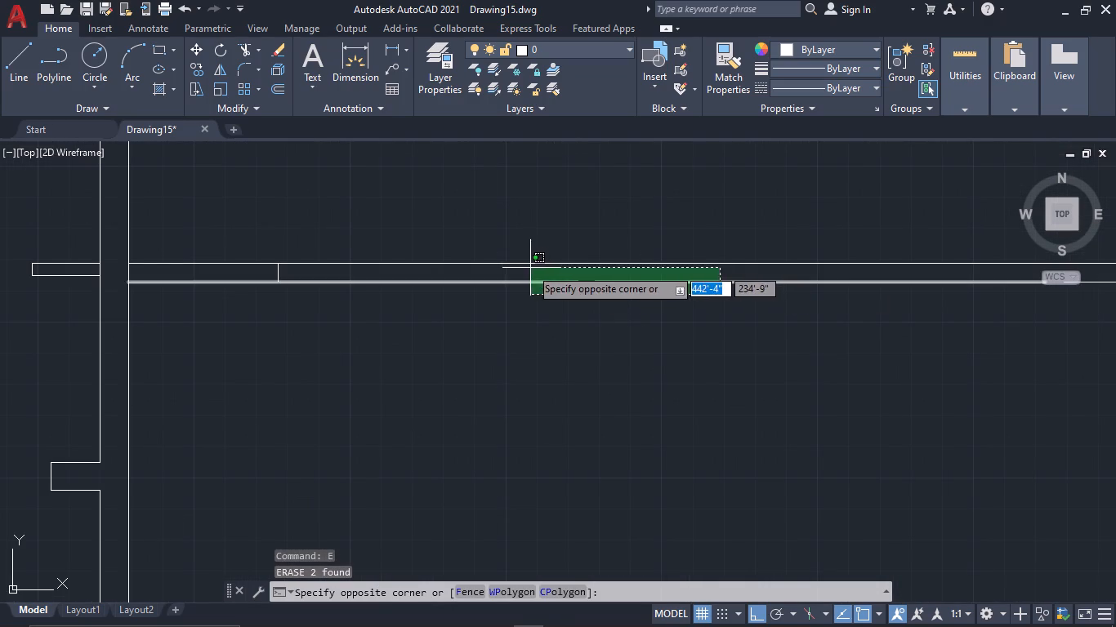
{"action": "left_click", "coordinate": [531, 277]}
{"action": "key", "text": "j"}
{"action": "key", "text": "space"}
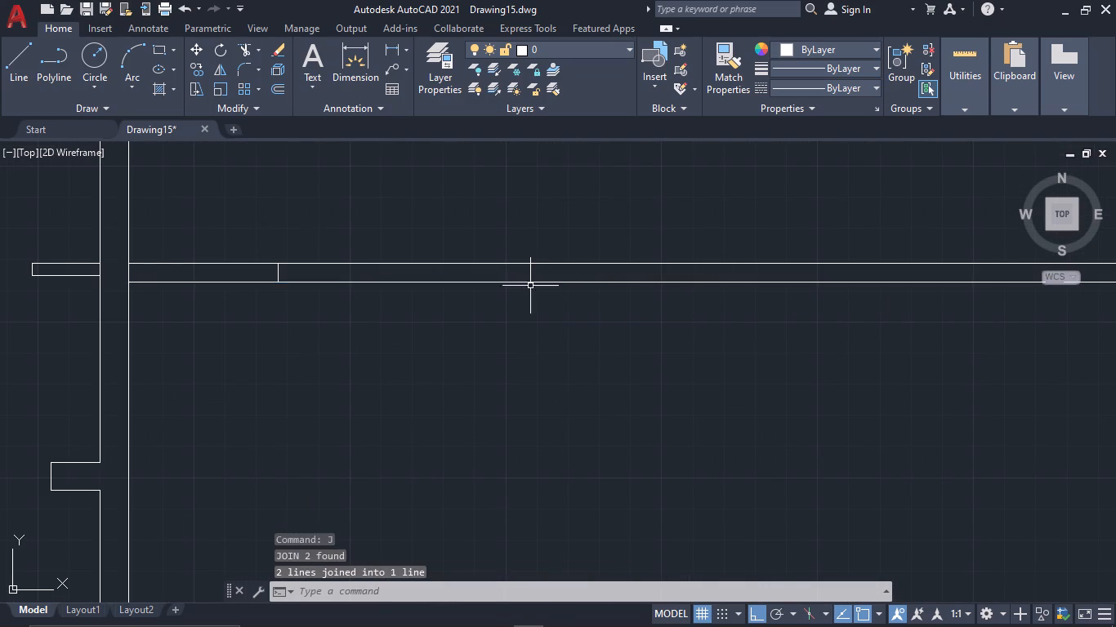
{"action": "scroll", "coordinate": [845, 426], "scroll_direction": "down", "scroll_amount": 2}
{"action": "scroll", "coordinate": [833, 426], "scroll_direction": "up", "scroll_amount": 1}
{"action": "middle_click_drag", "start_coordinate": [933, 411], "coordinate": [688, 385]}
{"action": "scroll", "coordinate": [690, 386], "scroll_direction": "up", "scroll_amount": 1}
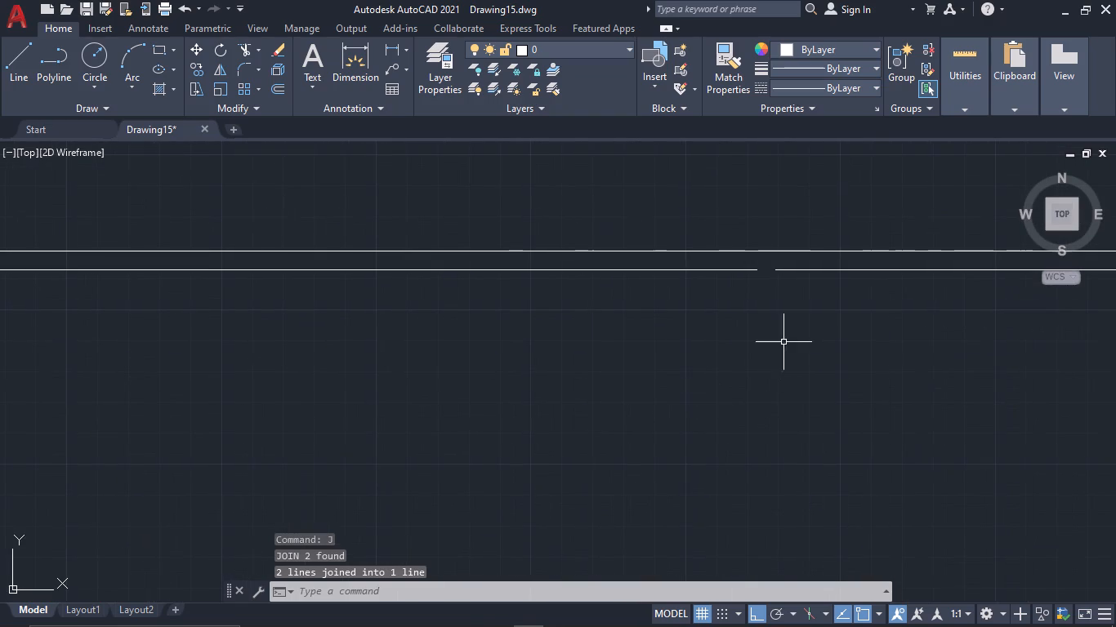
{"action": "left_click", "coordinate": [817, 306]}
{"action": "left_click", "coordinate": [708, 260]}
{"action": "key", "text": "j"}
{"action": "key", "text": "space"}
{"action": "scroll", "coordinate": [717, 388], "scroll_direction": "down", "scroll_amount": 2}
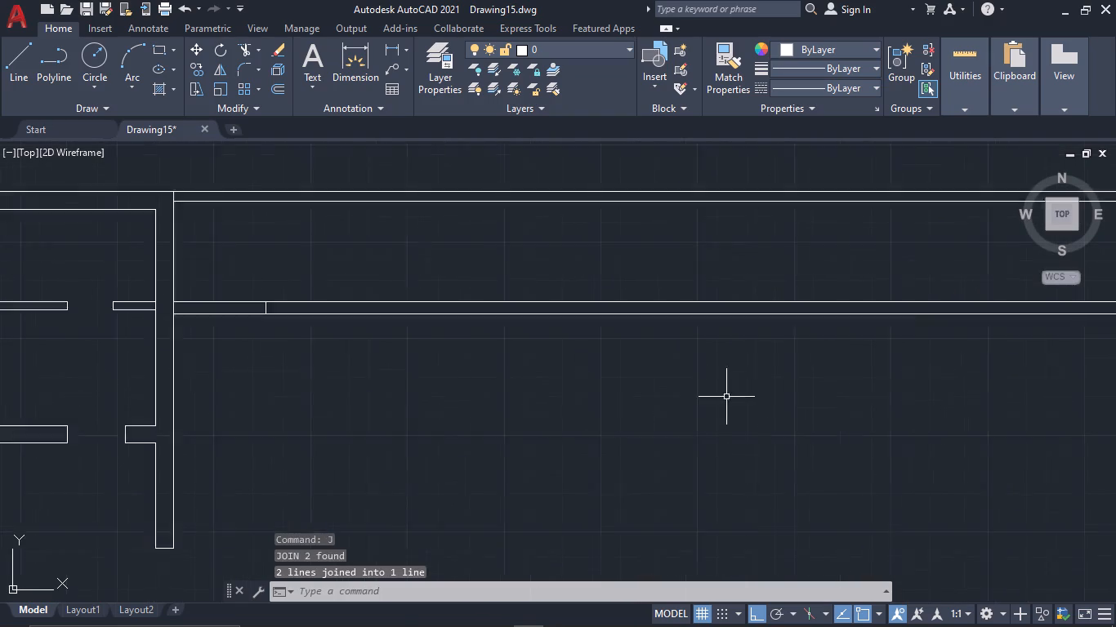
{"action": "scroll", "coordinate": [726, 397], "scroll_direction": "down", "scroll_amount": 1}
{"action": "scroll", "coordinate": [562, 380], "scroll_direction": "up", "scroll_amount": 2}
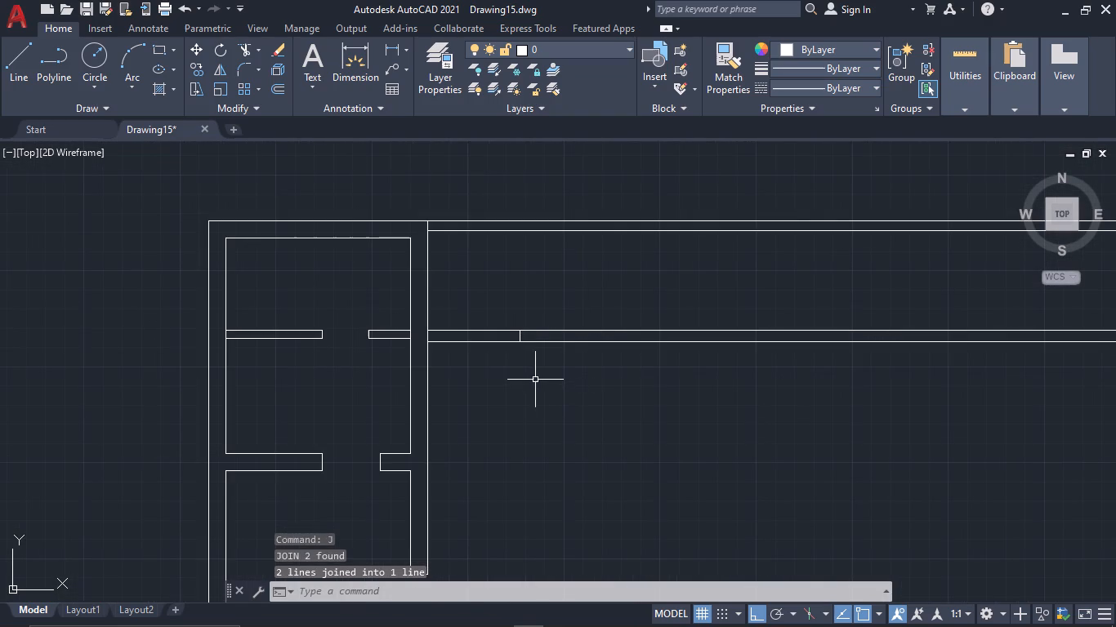
Offset the upper and lower lines of the upper horizontal wall 2" inward.
{"action": "type", "text": "OF 2\""}
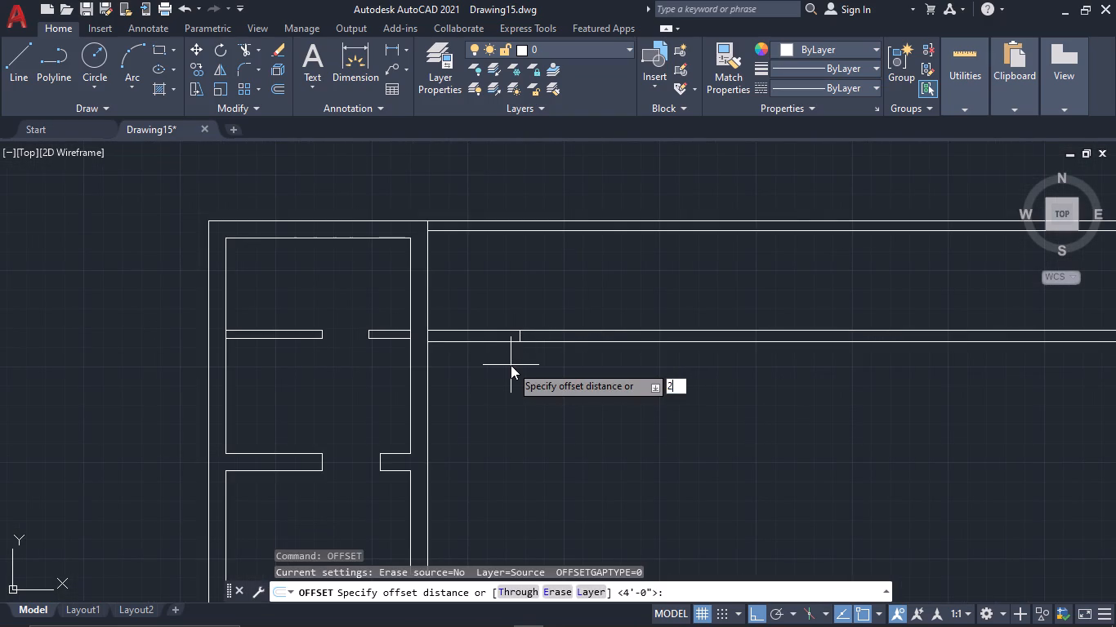
{"action": "key", "text": "space"}
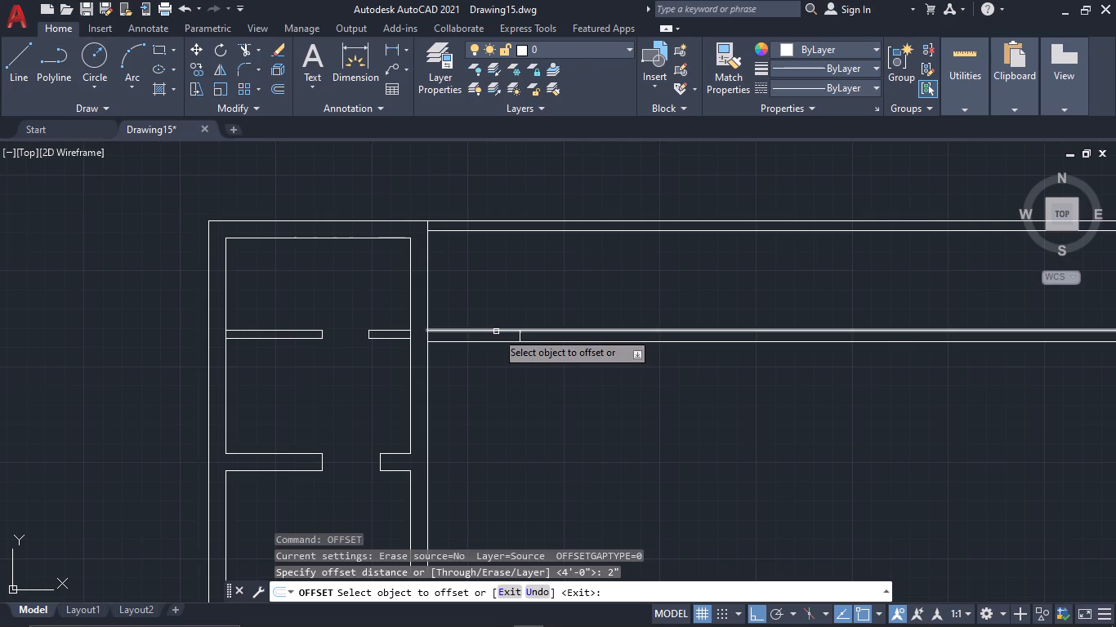
{"action": "left_click", "coordinate": [496, 331]}
{"action": "left_click", "coordinate": [496, 368]}
{"action": "left_click", "coordinate": [495, 341]}
{"action": "left_click", "coordinate": [495, 309]}
{"action": "key", "text": "Escape"}
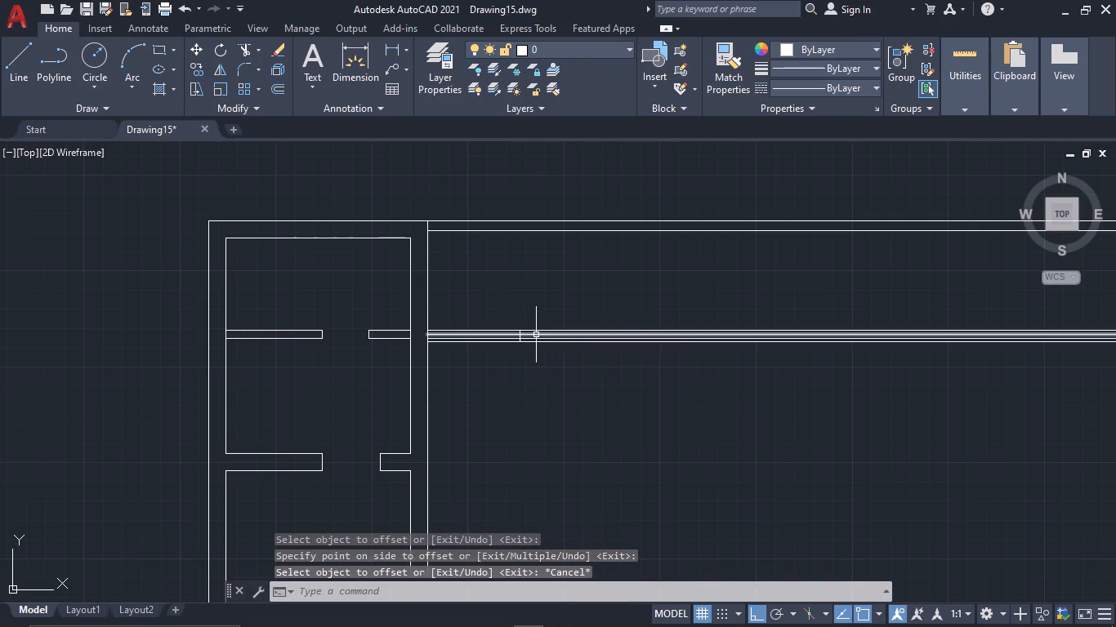
Trim both inner wall lines to the right of the short vertical line, keeping only the window portion at the wall's left end.
{"action": "key", "text": "t"}
{"action": "key", "text": "r"}
{"action": "key", "text": "space"}
{"action": "scroll", "coordinate": [516, 344], "scroll_direction": "up", "scroll_amount": 2}
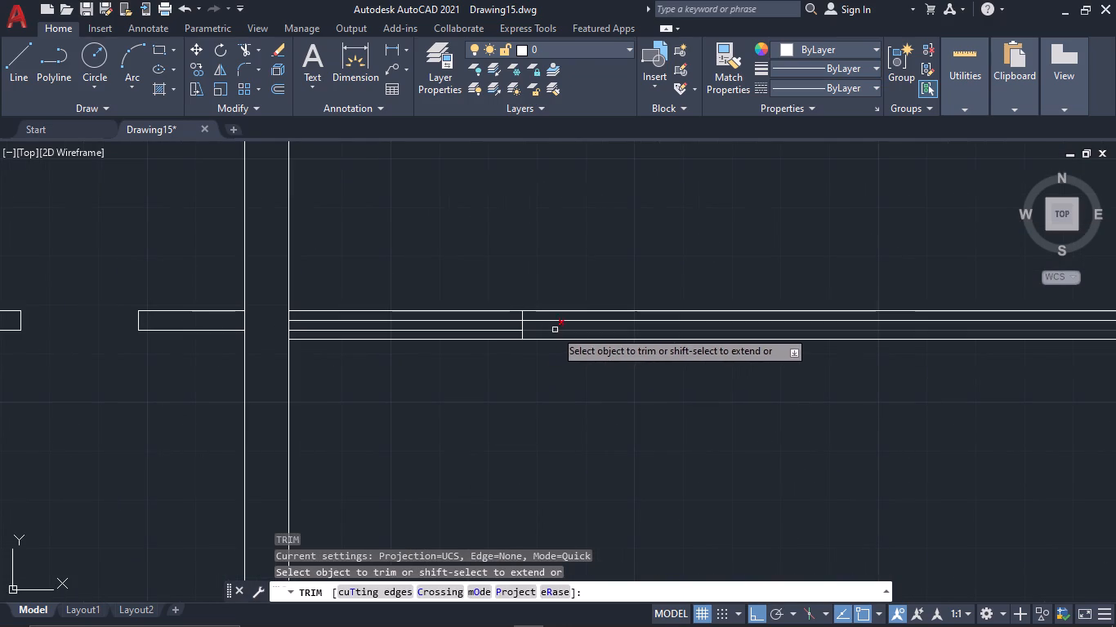
{"action": "left_click", "coordinate": [554, 331]}
{"action": "left_click", "coordinate": [551, 320]}
{"action": "scroll", "coordinate": [502, 378], "scroll_direction": "down", "scroll_amount": 3}
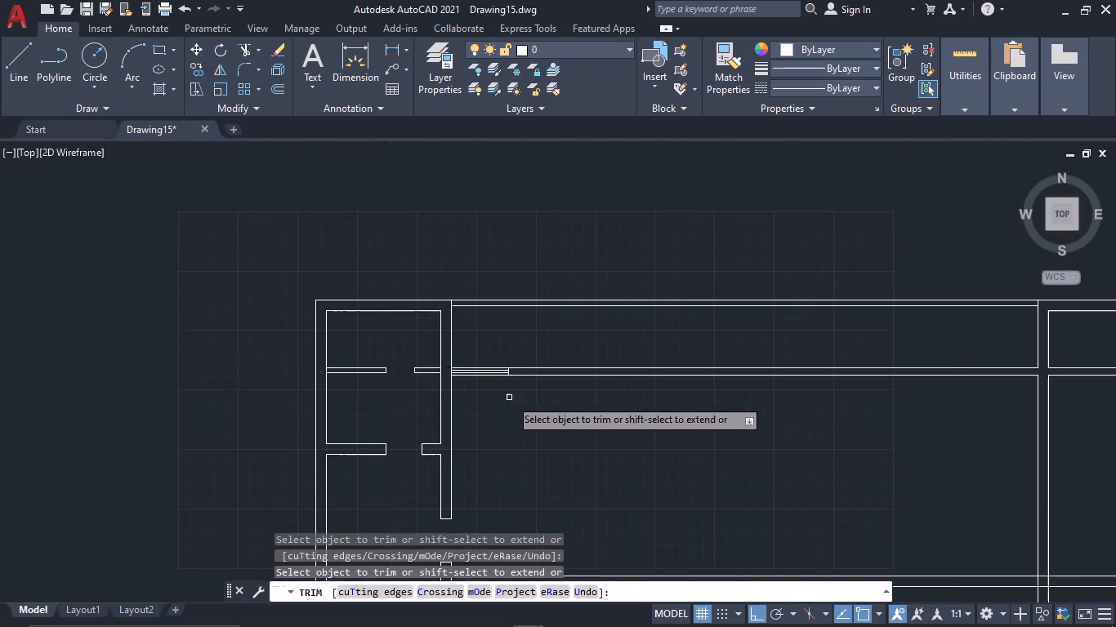
{"action": "key", "text": "Escape"}
Offset the left partition's right-hand line 15' to the right, and offset the copy 6" further right to form a new partition.
{"action": "scroll", "coordinate": [591, 412], "scroll_direction": "down", "scroll_amount": 1}
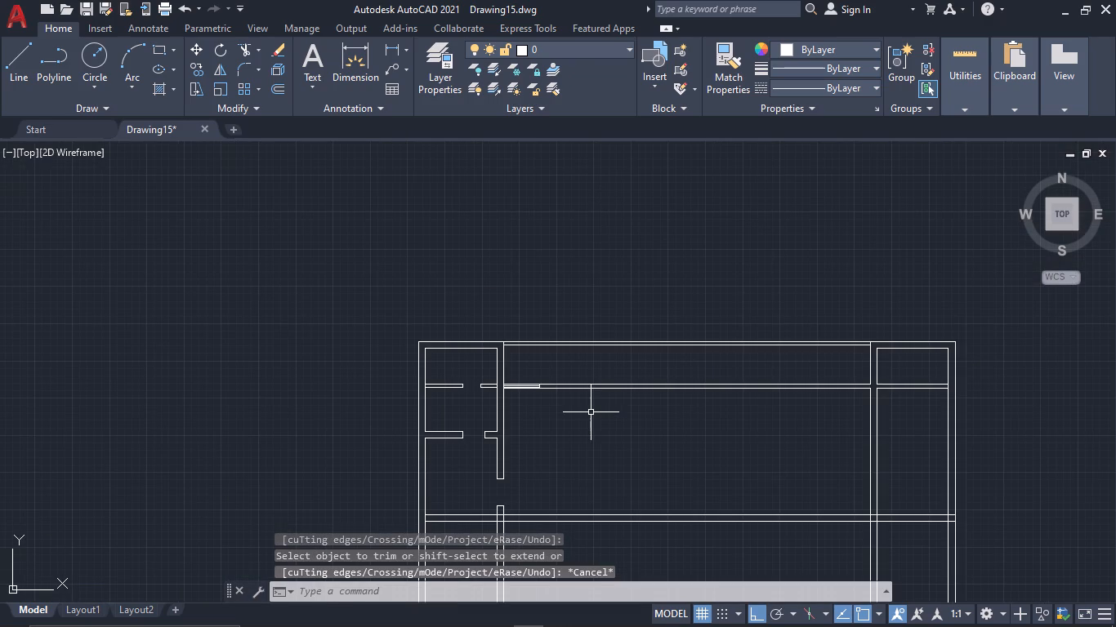
{"action": "type", "text": "OF"}
{"action": "key", "text": "space"}
{"action": "type", "text": "15'"}
{"action": "key", "text": "space"}
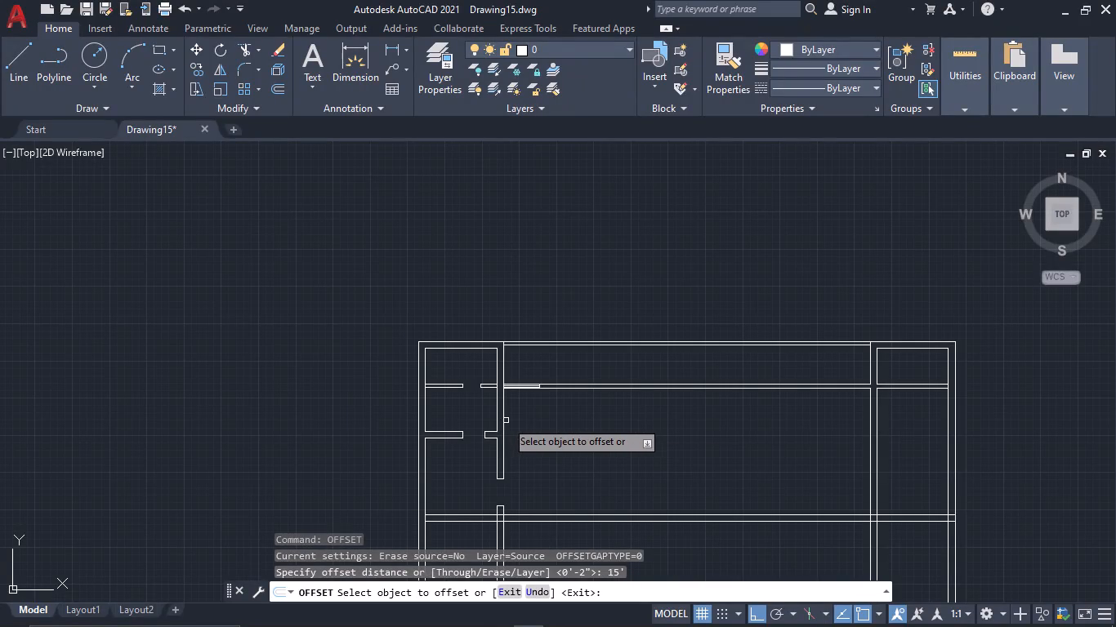
{"action": "left_click", "coordinate": [502, 420]}
{"action": "left_click", "coordinate": [688, 419]}
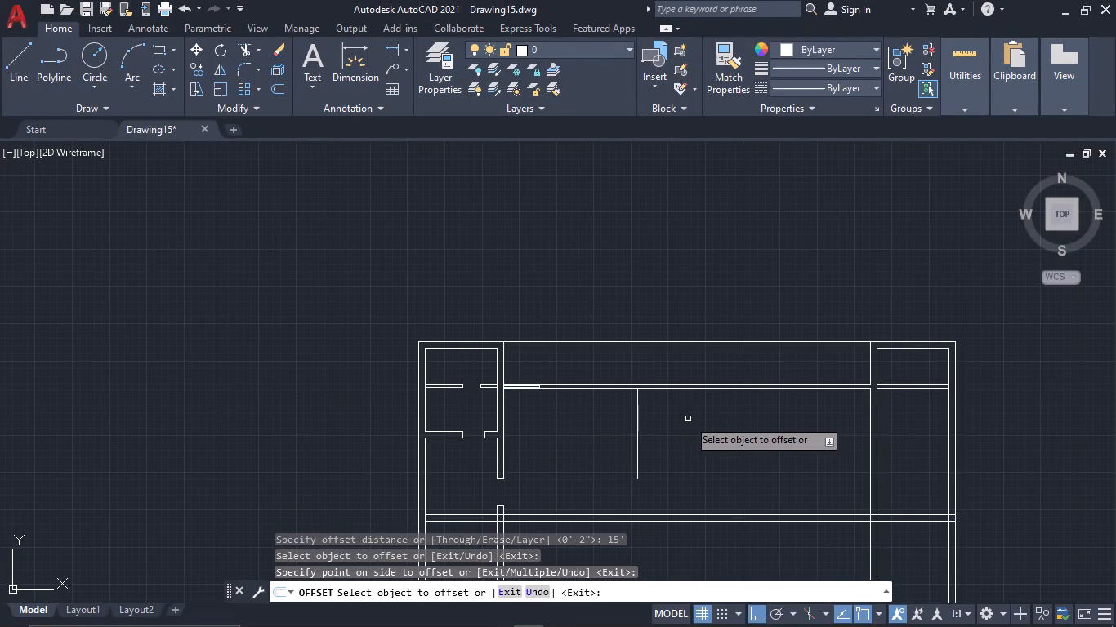
{"action": "left_click", "coordinate": [638, 422]}
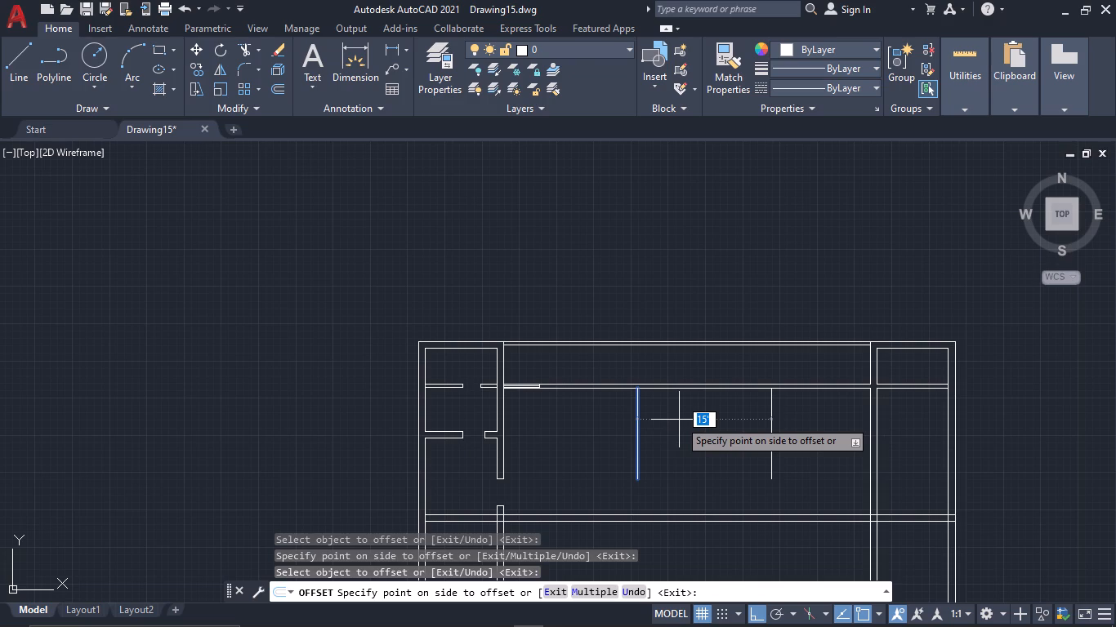
{"action": "type", "text": "6\""}
{"action": "key", "text": "space"}
{"action": "key", "text": "Escape"}
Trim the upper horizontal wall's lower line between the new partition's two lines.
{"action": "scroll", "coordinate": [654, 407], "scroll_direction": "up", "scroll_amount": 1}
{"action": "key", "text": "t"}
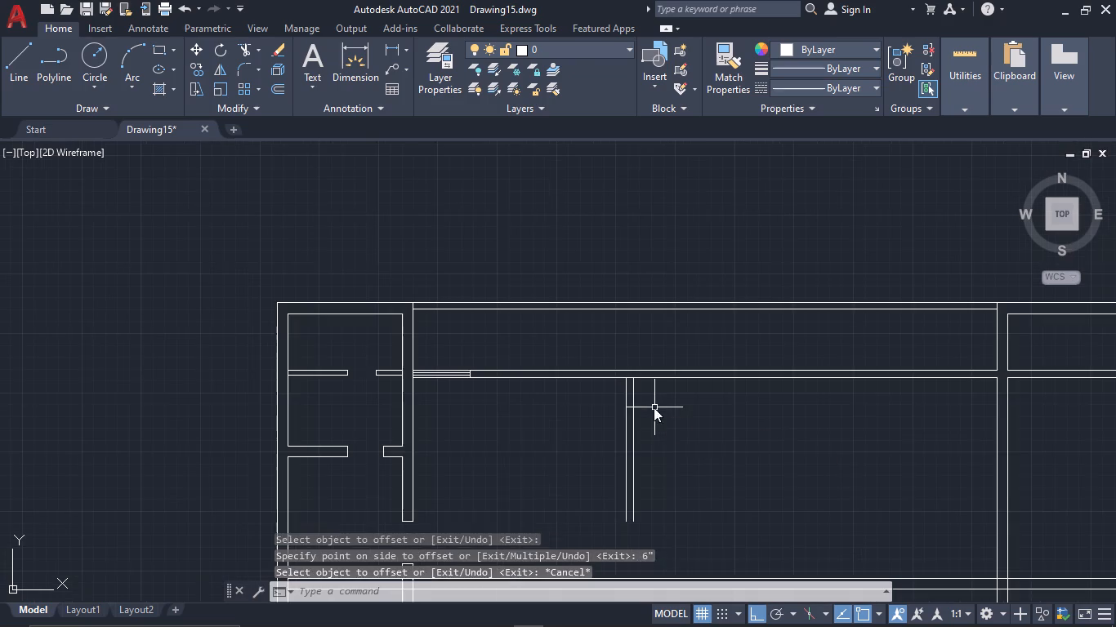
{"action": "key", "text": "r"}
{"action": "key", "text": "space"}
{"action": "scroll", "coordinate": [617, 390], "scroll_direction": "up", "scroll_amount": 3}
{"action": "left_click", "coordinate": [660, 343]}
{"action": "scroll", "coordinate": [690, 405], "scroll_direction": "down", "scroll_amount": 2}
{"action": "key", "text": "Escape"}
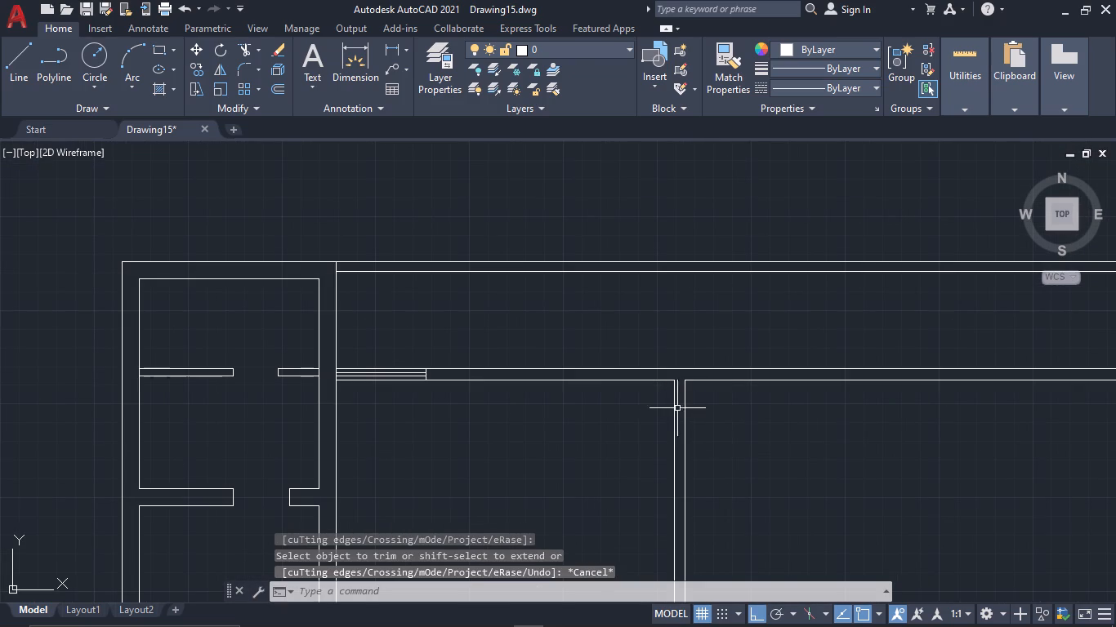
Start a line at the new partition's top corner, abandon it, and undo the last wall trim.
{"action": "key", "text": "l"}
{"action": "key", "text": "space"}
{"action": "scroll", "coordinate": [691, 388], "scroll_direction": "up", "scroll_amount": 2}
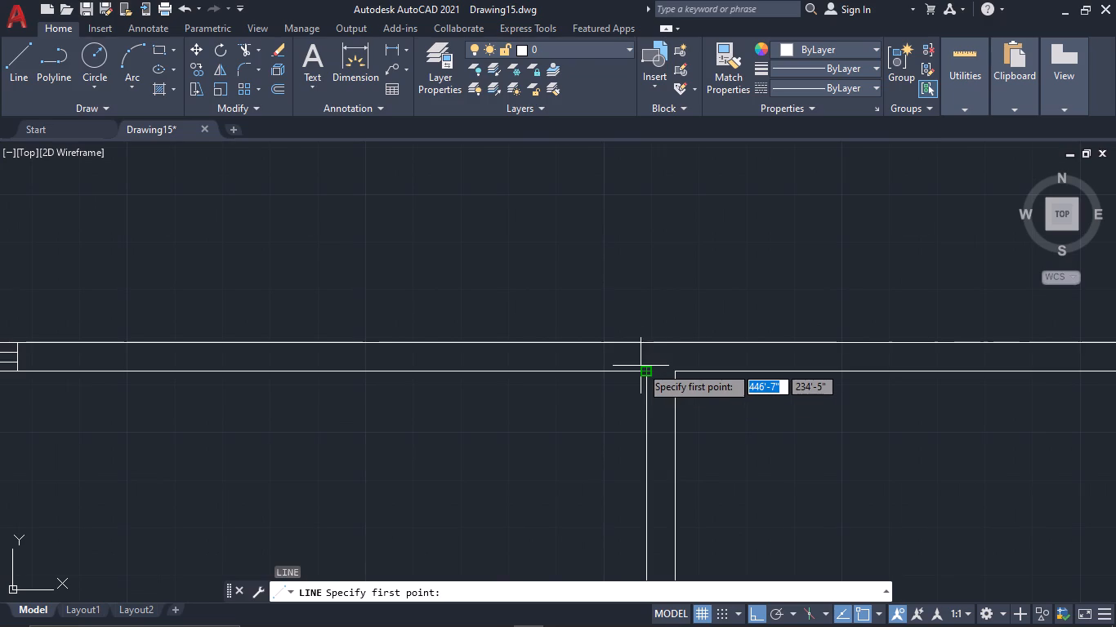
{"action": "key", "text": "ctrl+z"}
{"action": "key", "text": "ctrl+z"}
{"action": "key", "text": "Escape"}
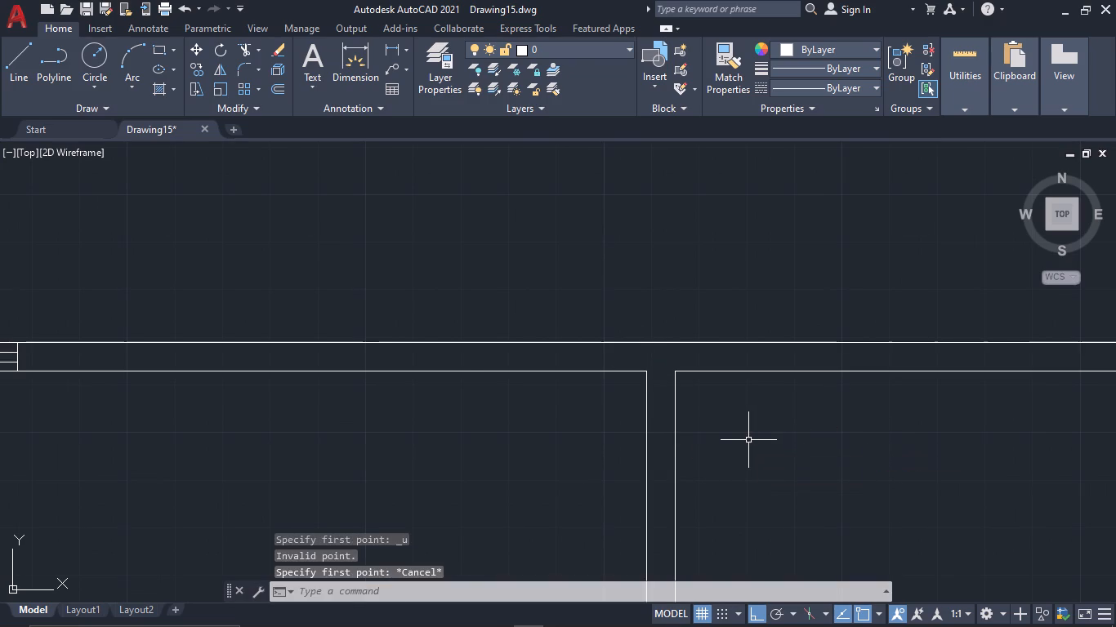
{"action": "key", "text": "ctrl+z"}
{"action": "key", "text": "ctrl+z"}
Trim the upper horizontal wall's lower line where it crosses the new partition.
{"action": "scroll", "coordinate": [600, 384], "scroll_direction": "up", "scroll_amount": 2}
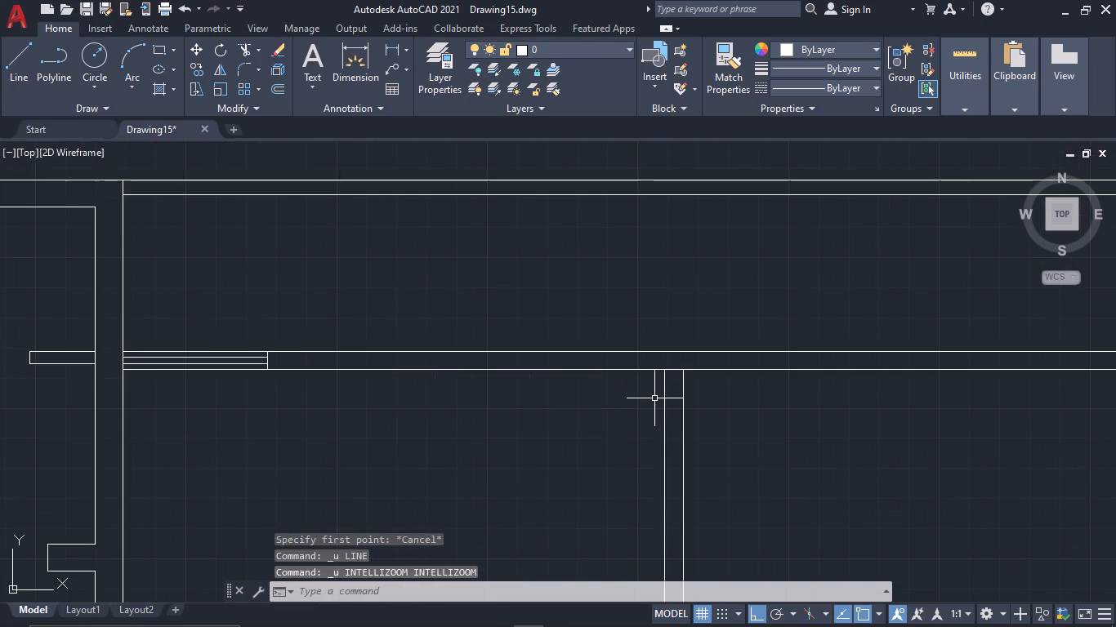
{"action": "key", "text": "t"}
{"action": "key", "text": "r"}
{"action": "key", "text": "space"}
{"action": "scroll", "coordinate": [655, 388], "scroll_direction": "up", "scroll_amount": 2}
{"action": "left_click_drag", "start_coordinate": [690, 364], "coordinate": [684, 332]}
{"action": "key", "text": "Escape"}
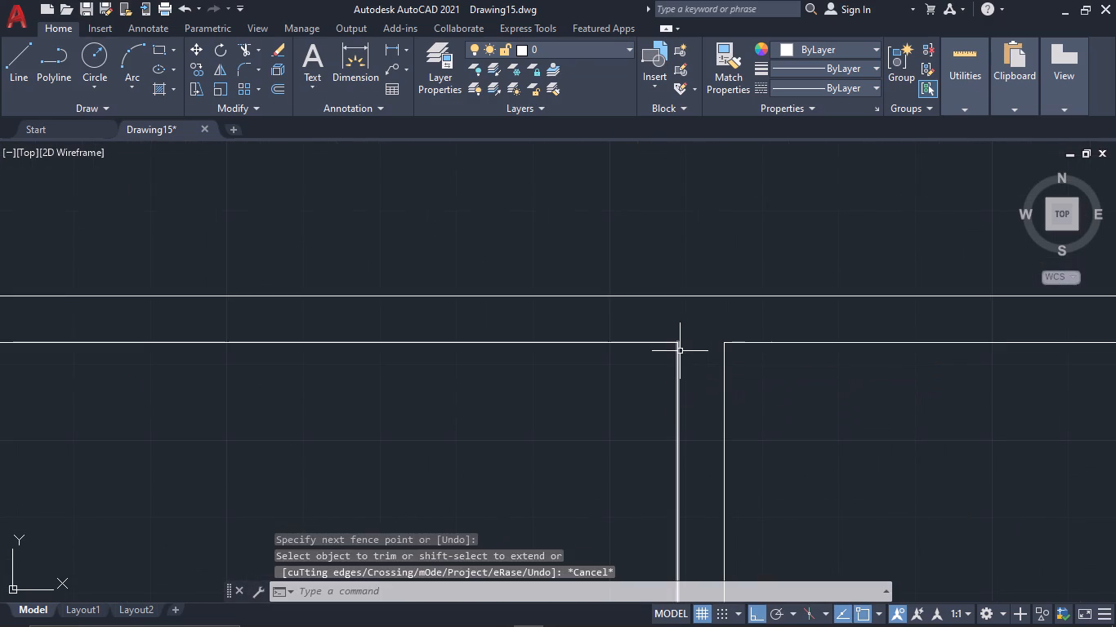
Draw a vertical line from the new partition's upper-left corner across the horizontal wall and trim its excess above the wall.
{"action": "type", "text": "L"}
{"action": "key", "text": "space"}
{"action": "left_click", "coordinate": [675, 345]}
{"action": "left_click", "coordinate": [673, 262]}
{"action": "key", "text": "Escape"}
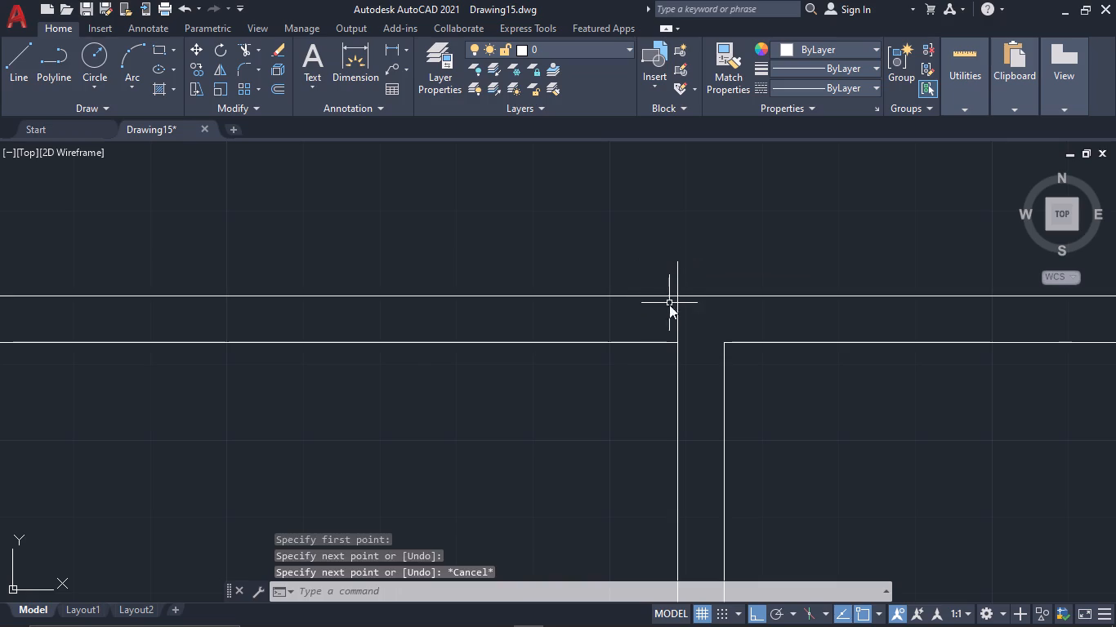
{"action": "key", "text": "t"}
{"action": "key", "text": "r"}
{"action": "key", "text": "space"}
{"action": "left_click_drag", "start_coordinate": [701, 275], "coordinate": [585, 276]}
{"action": "key", "text": "Escape"}
Offset the short vertical line above the new partition 4' to the left.
{"action": "left_click_drag", "start_coordinate": [704, 332], "coordinate": [685, 331]}
{"action": "left_click", "coordinate": [648, 324]}
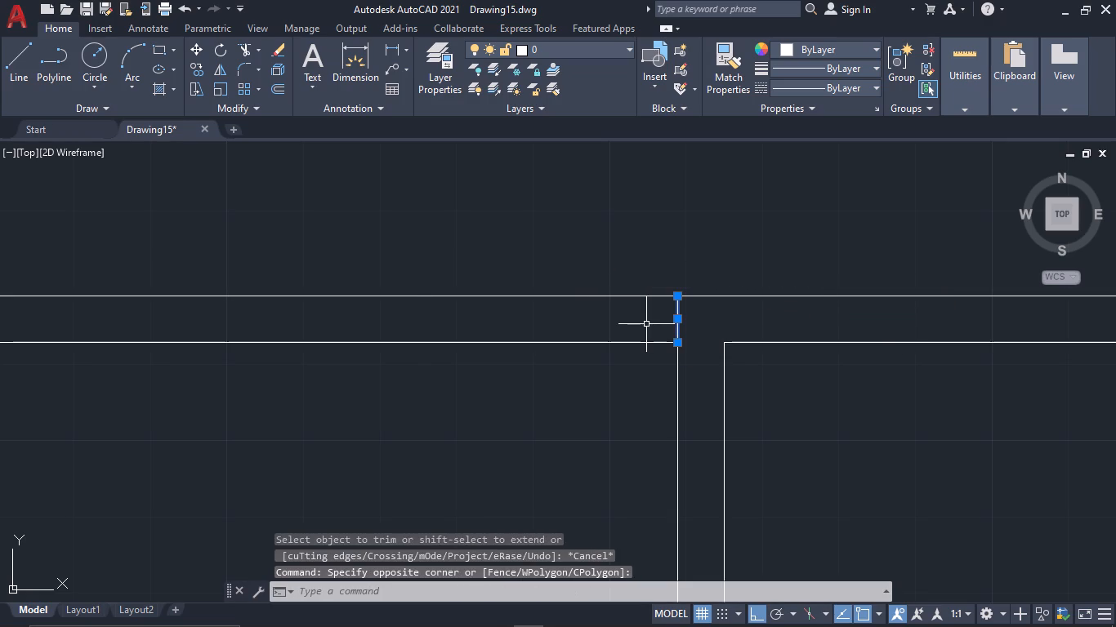
{"action": "type", "text": "OF 4'"}
{"action": "key", "text": "space"}
{"action": "left_click", "coordinate": [168, 398]}
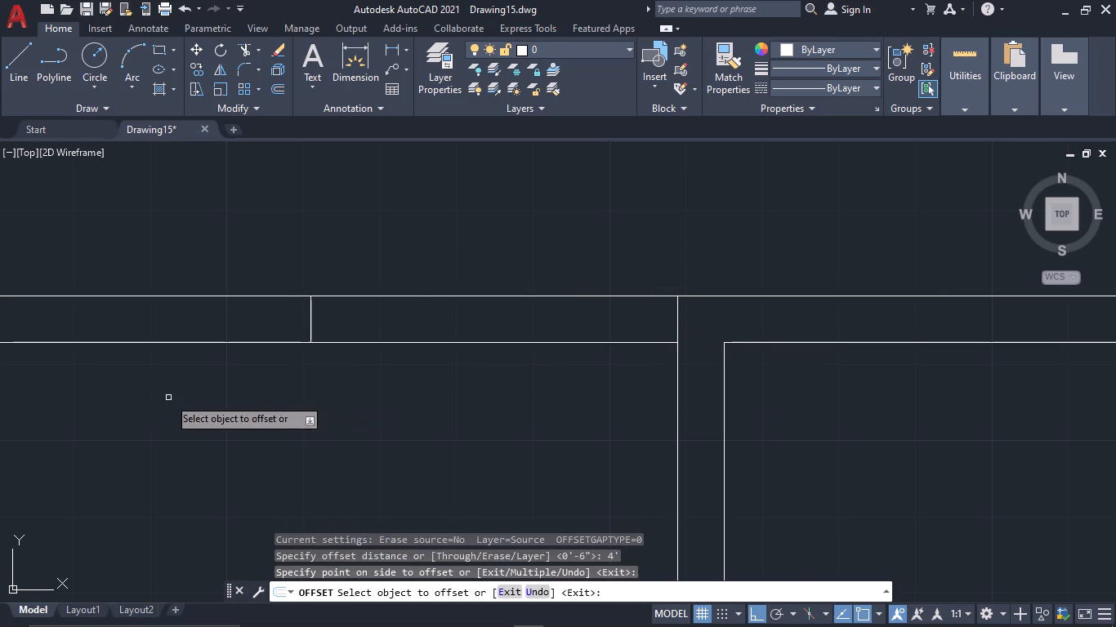
{"action": "key", "text": "Escape"}
Offset the upper horizontal wall's upper and lower lines 2" inward for the second window.
{"action": "left_click", "coordinate": [524, 313]}
{"action": "left_click", "coordinate": [516, 261]}
{"action": "left_click_drag", "start_coordinate": [558, 376], "coordinate": [551, 354]}
{"action": "key", "text": "Escape"}
{"action": "type", "text": "OF 2\""}
{"action": "key", "text": "space"}
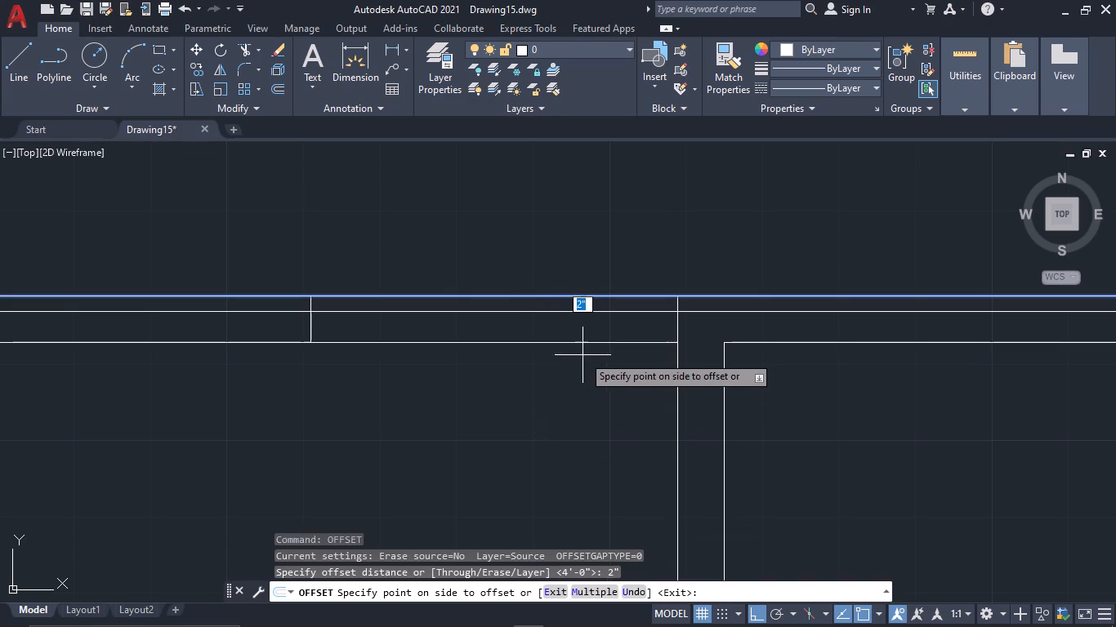
{"action": "left_click", "coordinate": [544, 400]}
{"action": "left_click", "coordinate": [538, 345]}
{"action": "left_click", "coordinate": [547, 231]}
{"action": "scroll", "coordinate": [319, 444], "scroll_direction": "down", "scroll_amount": 1}
{"action": "middle_click_drag", "start_coordinate": [338, 444], "coordinate": [782, 315]}
{"action": "scroll", "coordinate": [782, 315], "scroll_direction": "down", "scroll_amount": 1}
{"action": "scroll", "coordinate": [782, 315], "scroll_direction": "up", "scroll_amount": 1}
{"action": "middle_click_drag", "start_coordinate": [761, 318], "coordinate": [722, 404]}
{"action": "key", "text": "Escape"}
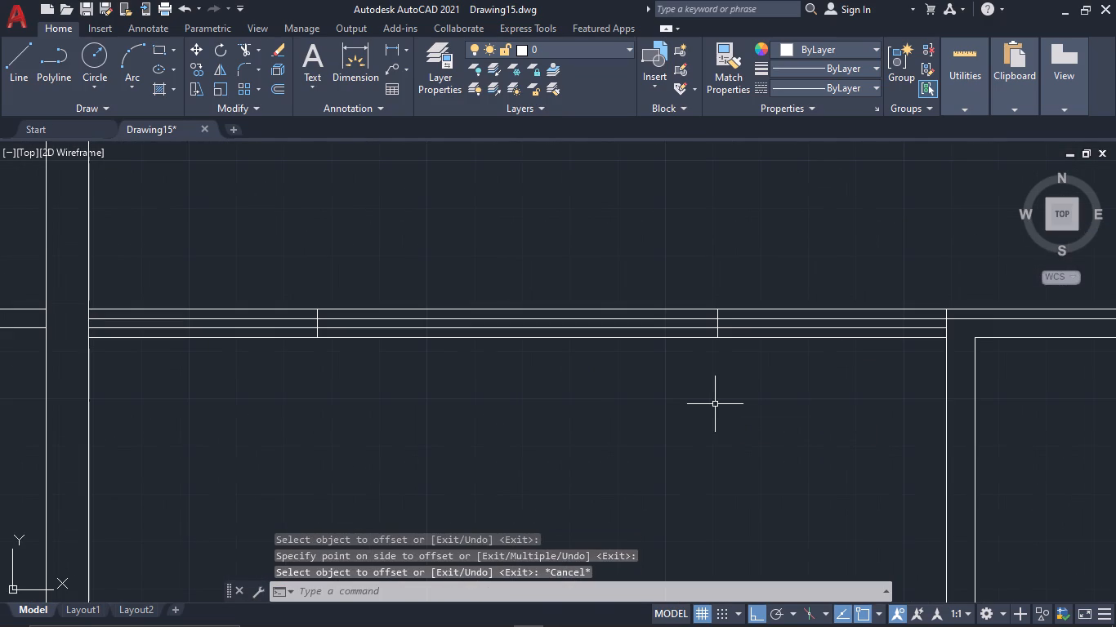
Trim the inner wall lines between the two windows and the one running beyond the new partition.
{"action": "key", "text": "t"}
{"action": "key", "text": "r"}
{"action": "key", "text": "space"}
{"action": "left_click", "coordinate": [658, 330]}
{"action": "left_click", "coordinate": [658, 319]}
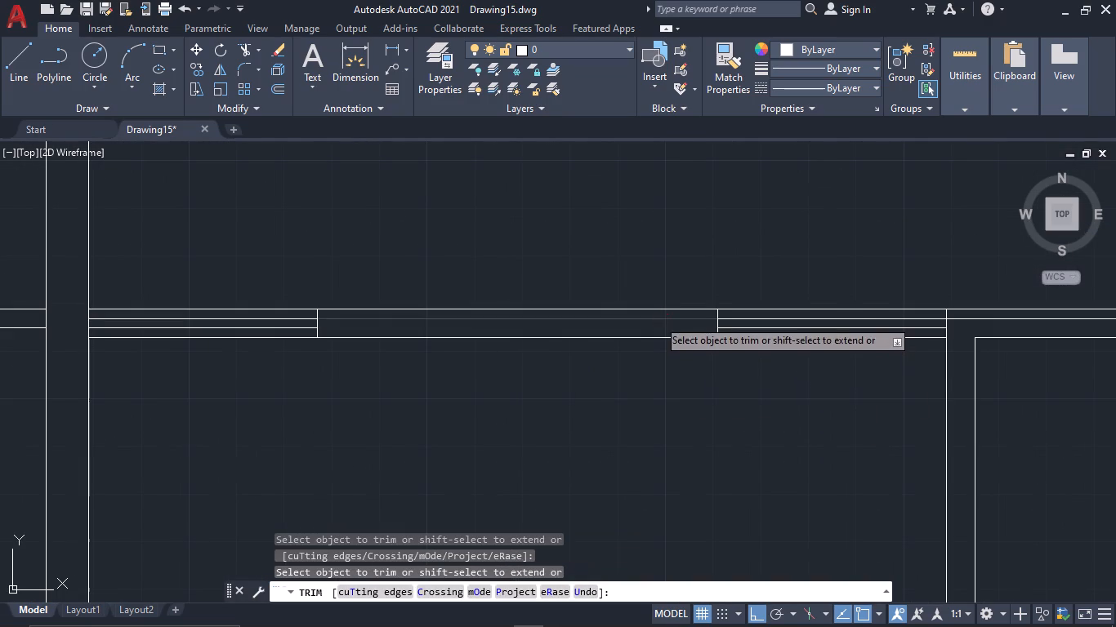
{"action": "left_click", "coordinate": [1040, 322]}
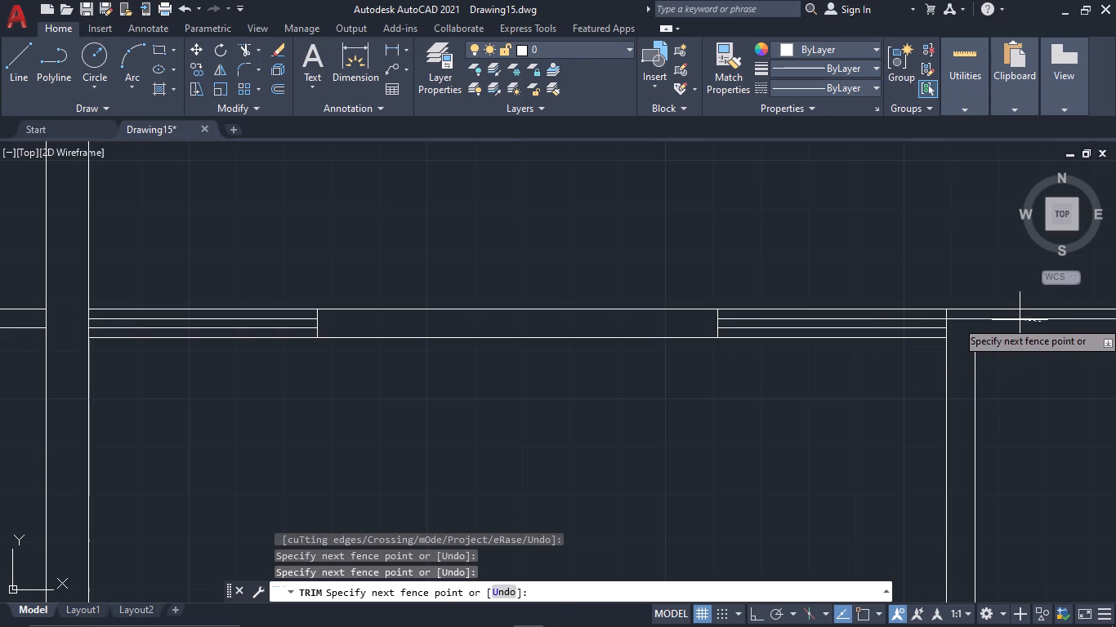
{"action": "left_click", "coordinate": [1018, 316]}
{"action": "scroll", "coordinate": [837, 415], "scroll_direction": "down", "scroll_amount": 1}
{"action": "middle_click_drag", "start_coordinate": [836, 415], "coordinate": [724, 416]}
{"action": "key", "text": "Escape"}
{"action": "scroll", "coordinate": [723, 416], "scroll_direction": "down", "scroll_amount": 1}
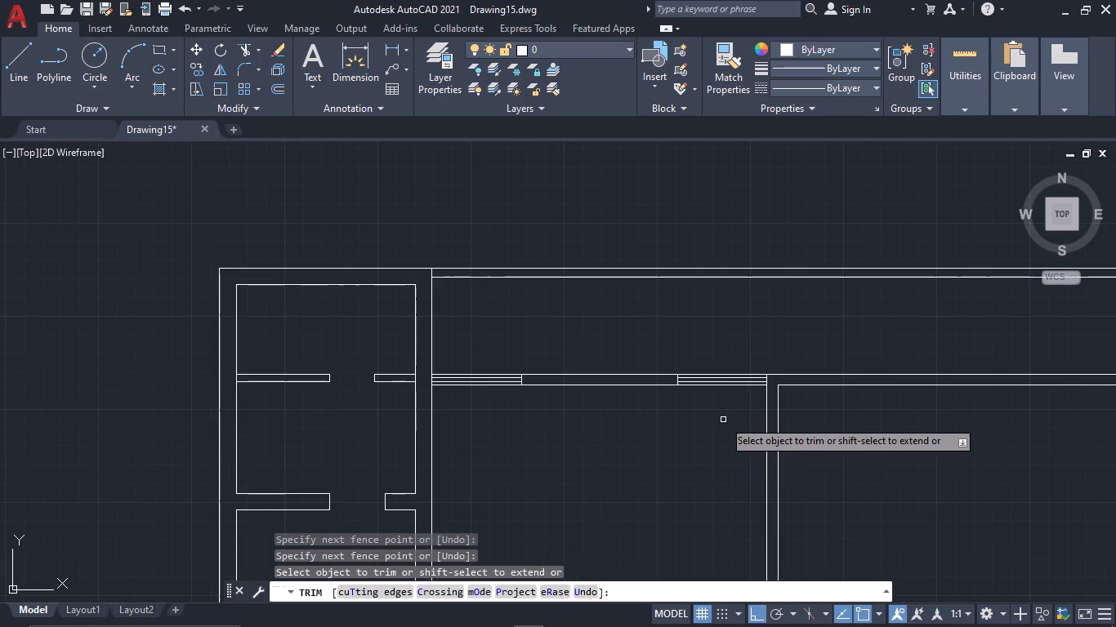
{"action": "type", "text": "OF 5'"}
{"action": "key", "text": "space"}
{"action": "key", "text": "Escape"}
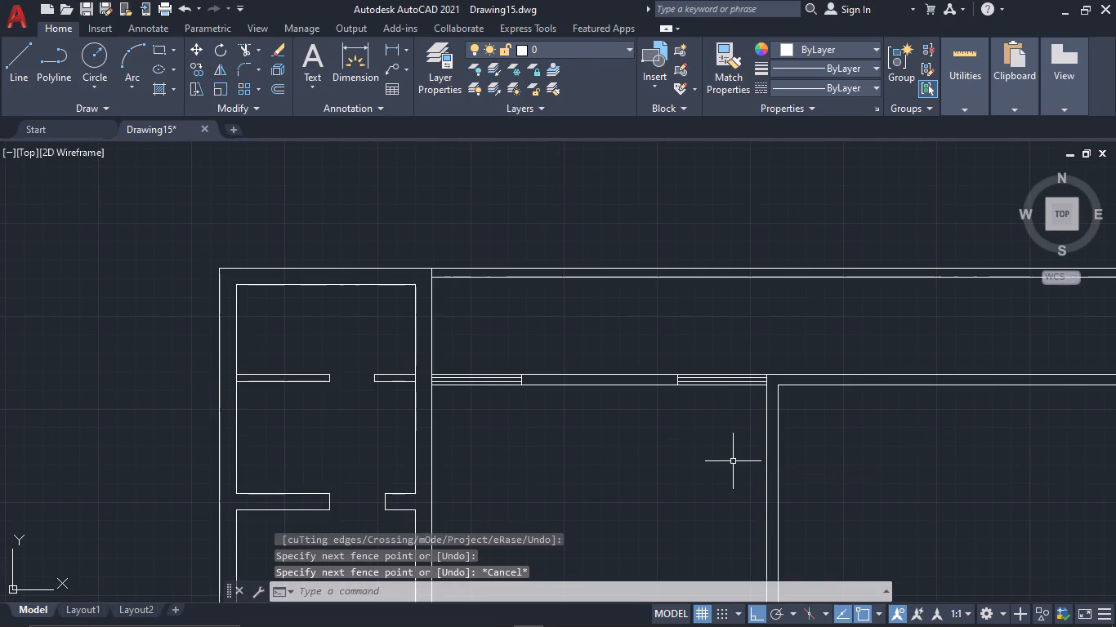
Offset the new partition's right line 8' to the right, and offset the copy 6" further right to form a second partition.
{"action": "type", "text": "OF 5"}
{"action": "type", "text": "'"}
{"action": "key", "text": "space"}
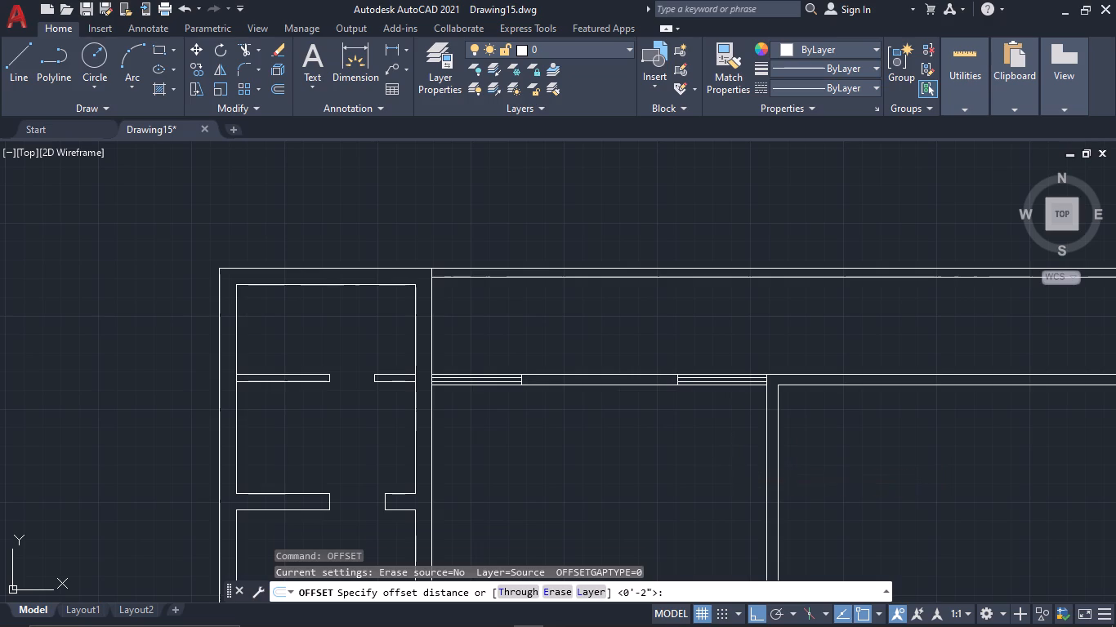
{"action": "left_click", "coordinate": [778, 452]}
{"action": "middle_click_drag", "start_coordinate": [934, 437], "coordinate": [788, 405]}
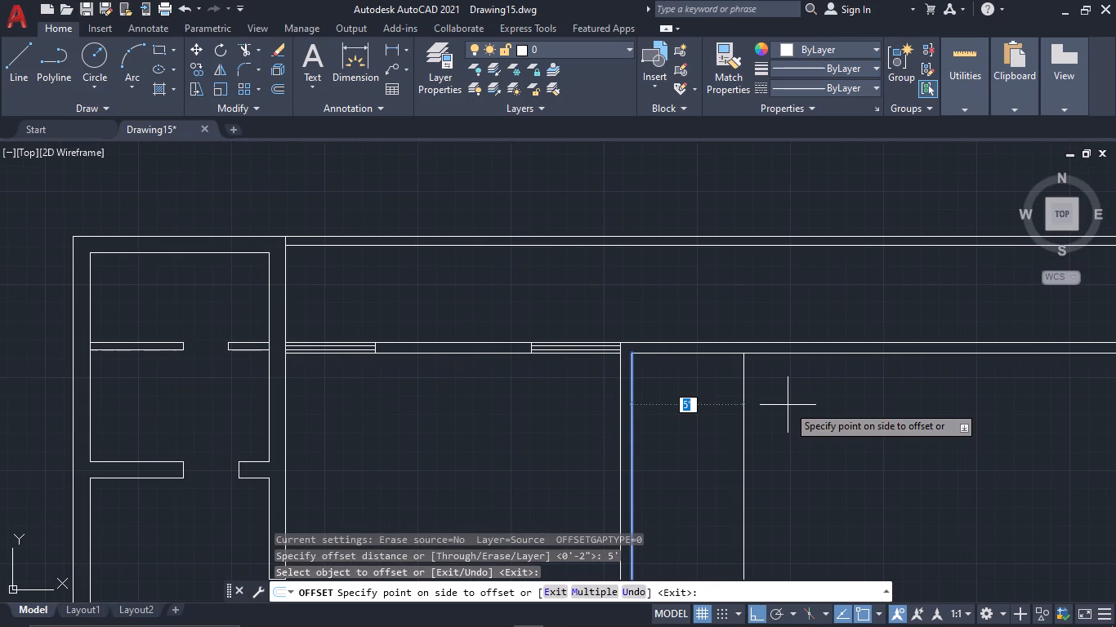
{"action": "scroll", "coordinate": [788, 405], "scroll_direction": "down", "scroll_amount": 1}
{"action": "middle_click_drag", "start_coordinate": [785, 405], "coordinate": [591, 397]}
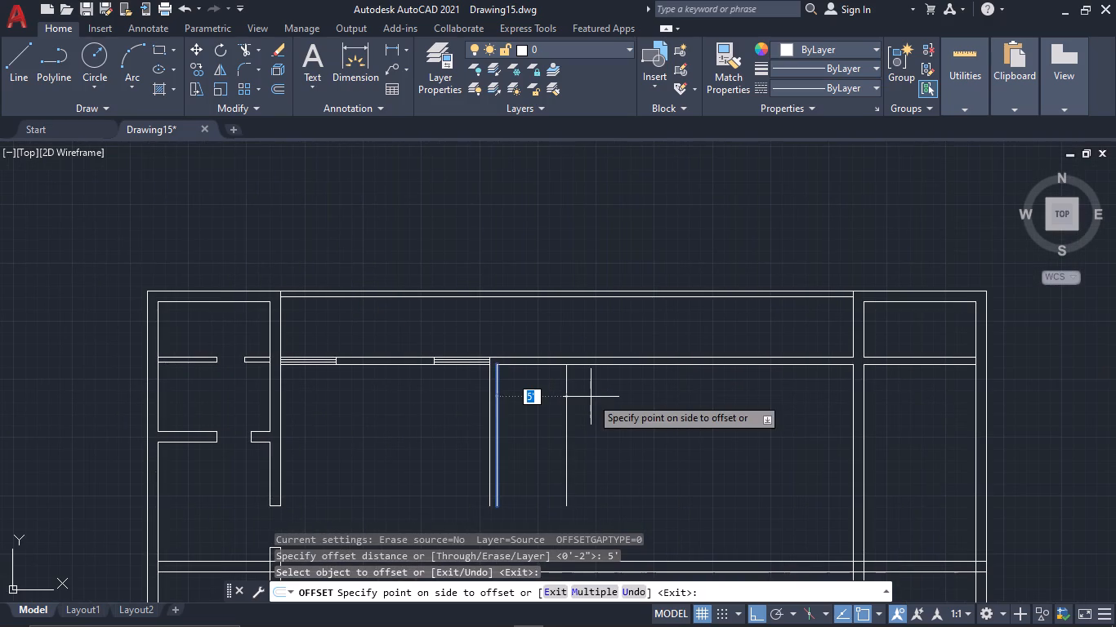
{"action": "type", "text": "8'"}
{"action": "key", "text": "space"}
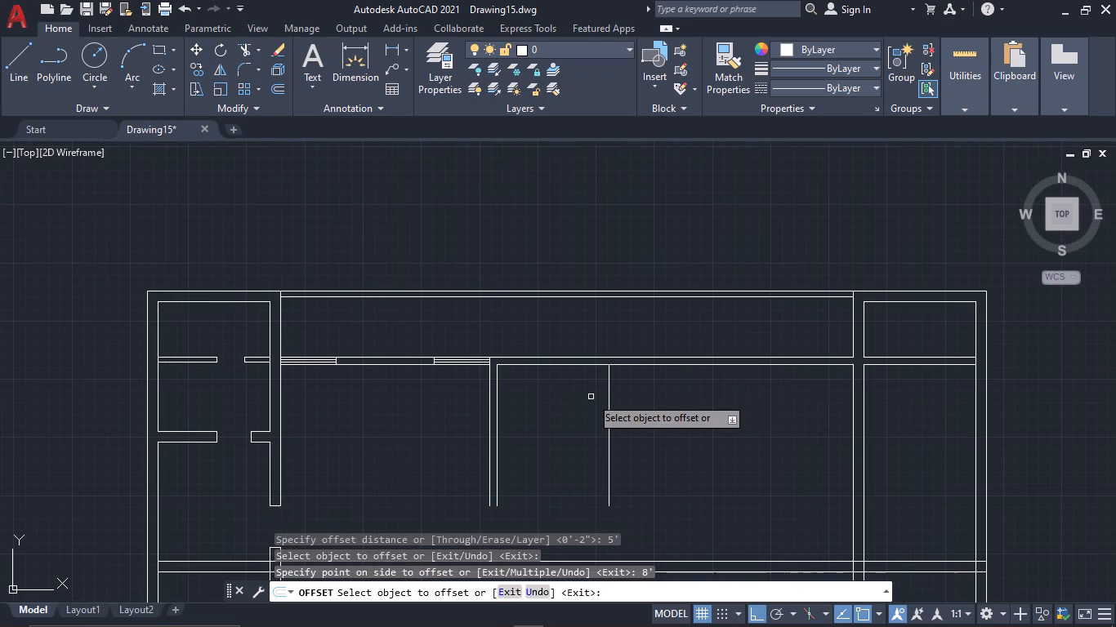
{"action": "left_click", "coordinate": [609, 393]}
{"action": "type", "text": "6\""}
{"action": "key", "text": "space"}
{"action": "key", "text": "Escape"}
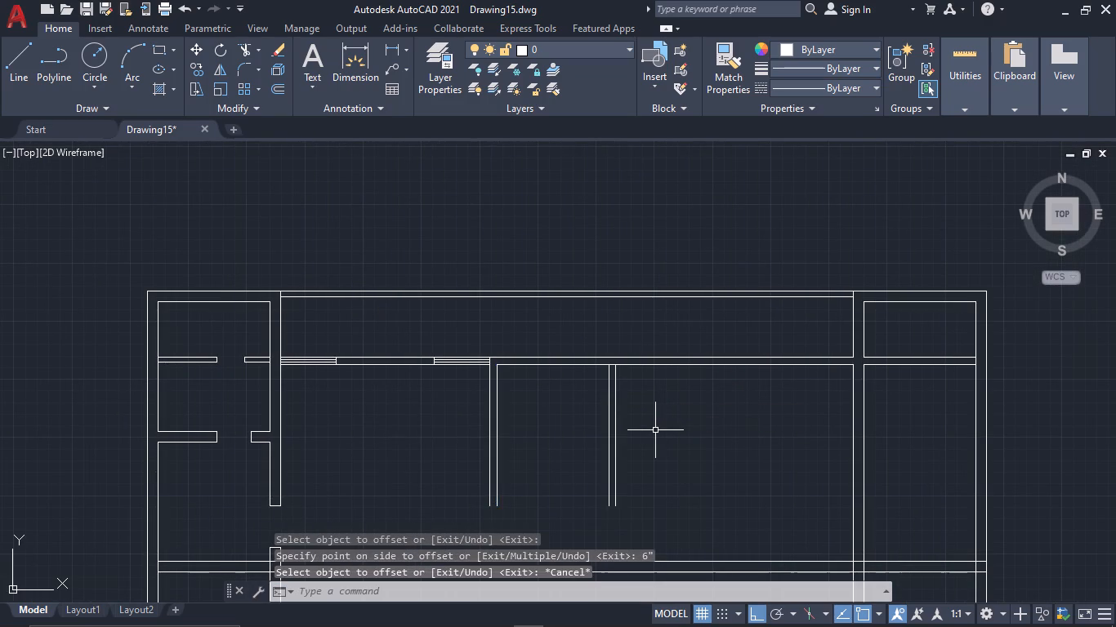
Trim the upper horizontal wall's lower line between the second new partition's two lines.
{"action": "key", "text": "t"}
{"action": "key", "text": "r"}
{"action": "key", "text": "space"}
{"action": "scroll", "coordinate": [645, 387], "scroll_direction": "up", "scroll_amount": 3}
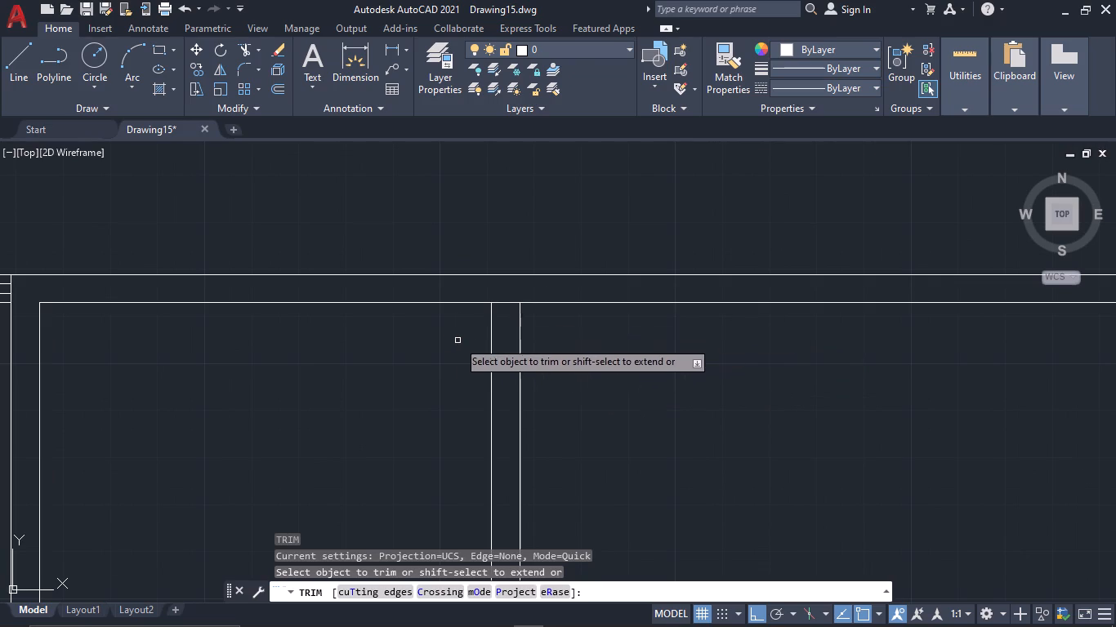
{"action": "left_click_drag", "start_coordinate": [499, 323], "coordinate": [497, 290]}
{"action": "scroll", "coordinate": [493, 311], "scroll_direction": "down", "scroll_amount": 2}
{"action": "key", "text": "Escape"}
Draw a short vertical line across the upper horizontal wall just right of the first new partition and trim its excess above the wall.
{"action": "middle_click_drag", "start_coordinate": [588, 400], "coordinate": [618, 358]}
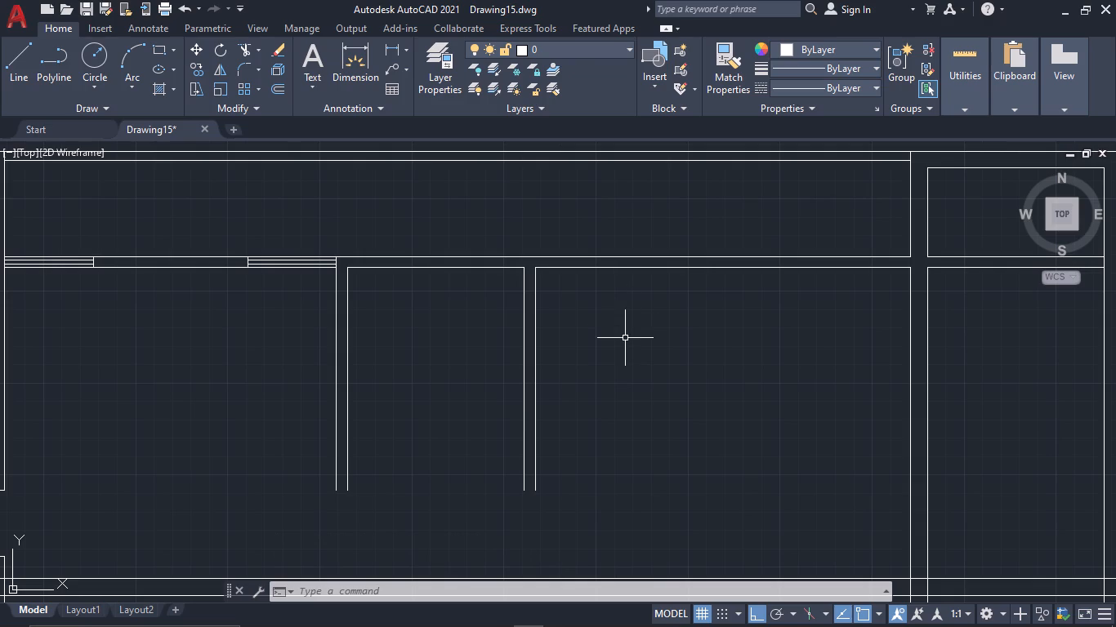
{"action": "scroll", "coordinate": [373, 305], "scroll_direction": "up", "scroll_amount": 1}
{"action": "middle_click_drag", "start_coordinate": [372, 305], "coordinate": [397, 333]}
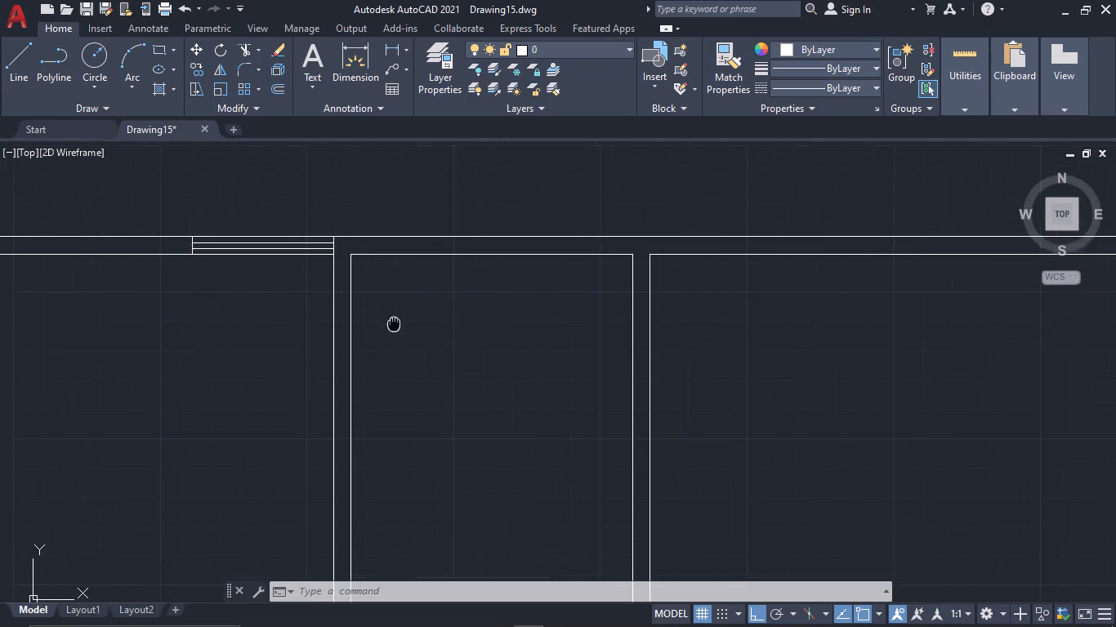
{"action": "middle_click_drag", "start_coordinate": [397, 333], "coordinate": [397, 338]}
{"action": "key", "text": "l"}
{"action": "key", "text": "space"}
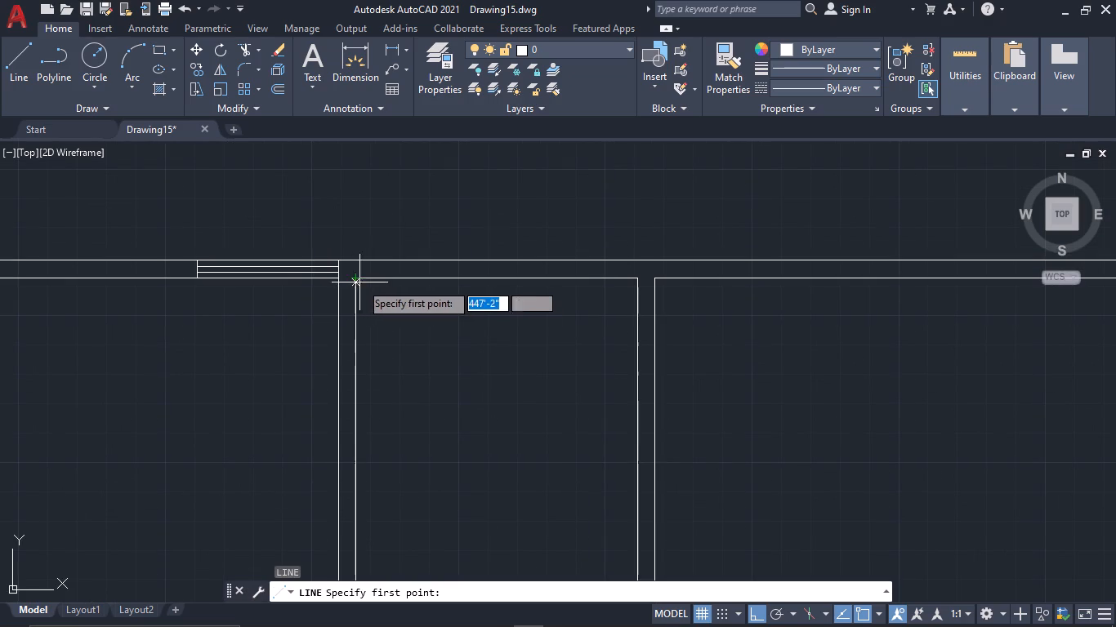
{"action": "left_click", "coordinate": [389, 281]}
{"action": "left_click", "coordinate": [396, 227]}
{"action": "key", "text": "Escape"}
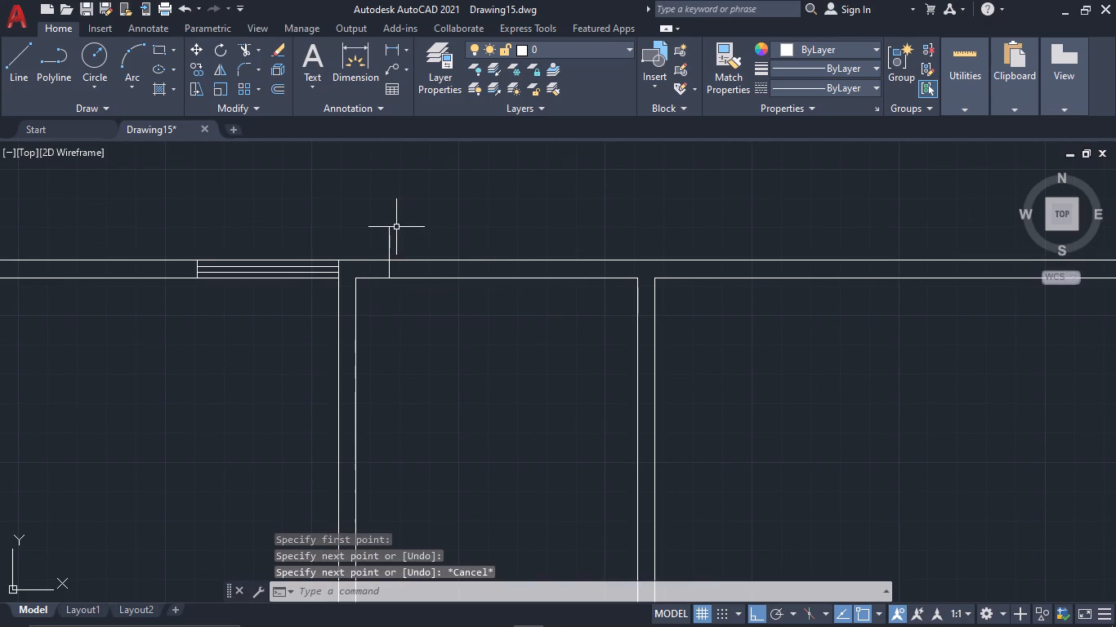
{"action": "key", "text": "t"}
{"action": "key", "text": "r"}
{"action": "key", "text": "space"}
{"action": "left_click_drag", "start_coordinate": [408, 229], "coordinate": [379, 237]}
{"action": "key", "text": "Escape"}
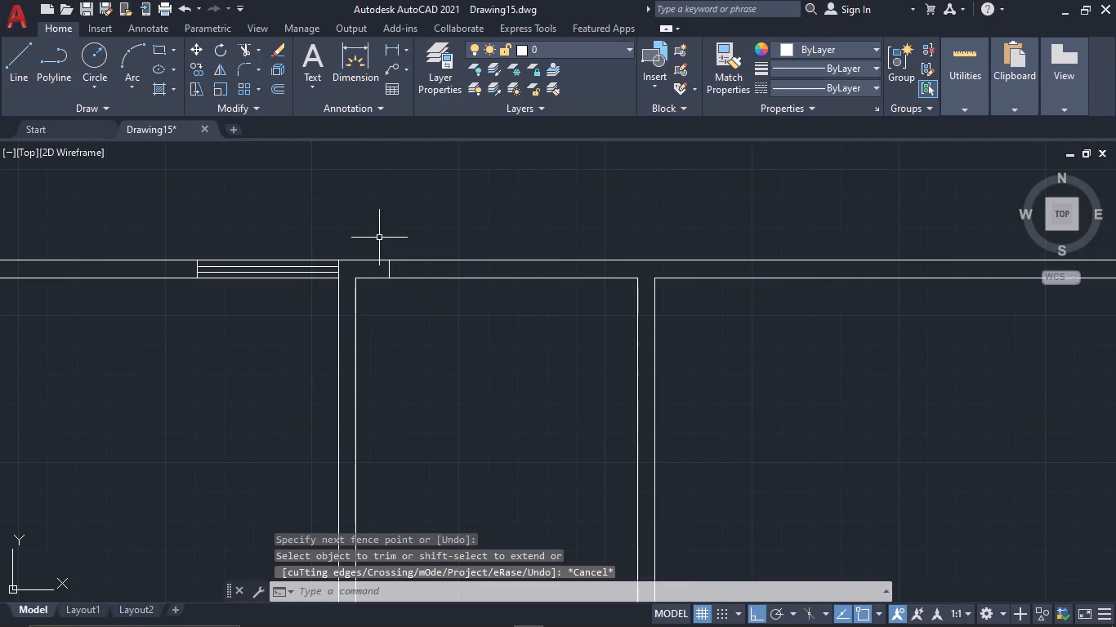
Offset the short vertical line in the upper horizontal wall 3' to the right to mark the door opening.
{"action": "middle_click_drag", "start_coordinate": [523, 297], "coordinate": [513, 358]}
{"action": "scroll", "coordinate": [514, 356], "scroll_direction": "up", "scroll_amount": 2}
{"action": "type", "text": "OF 3'"}
{"action": "key", "text": "space"}
{"action": "left_click", "coordinate": [170, 273]}
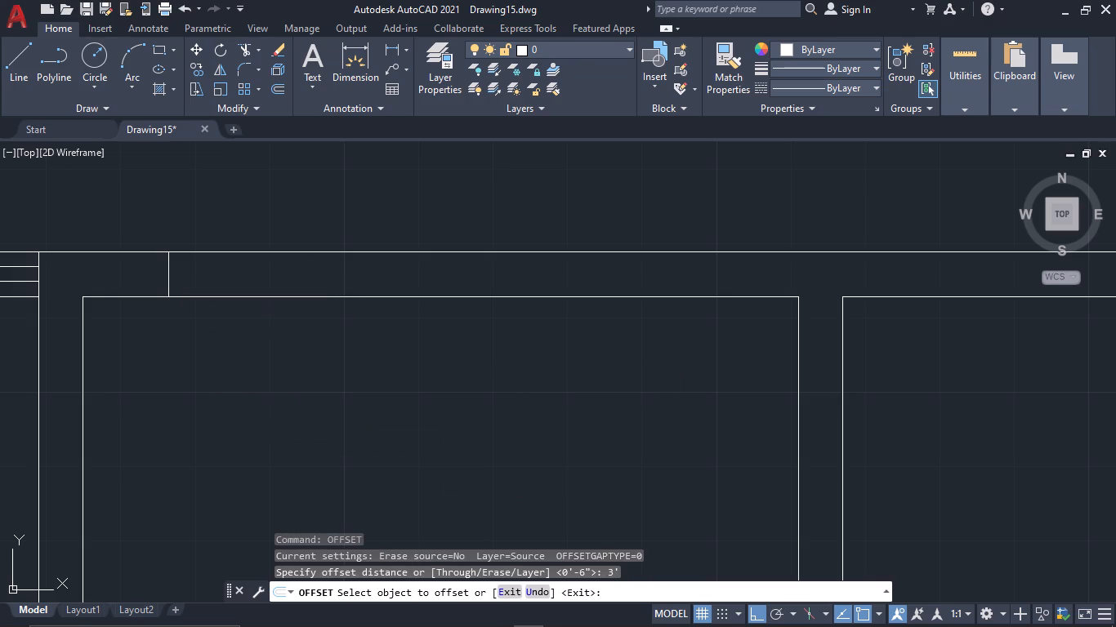
{"action": "left_click", "coordinate": [795, 291]}
{"action": "key", "text": "Escape"}
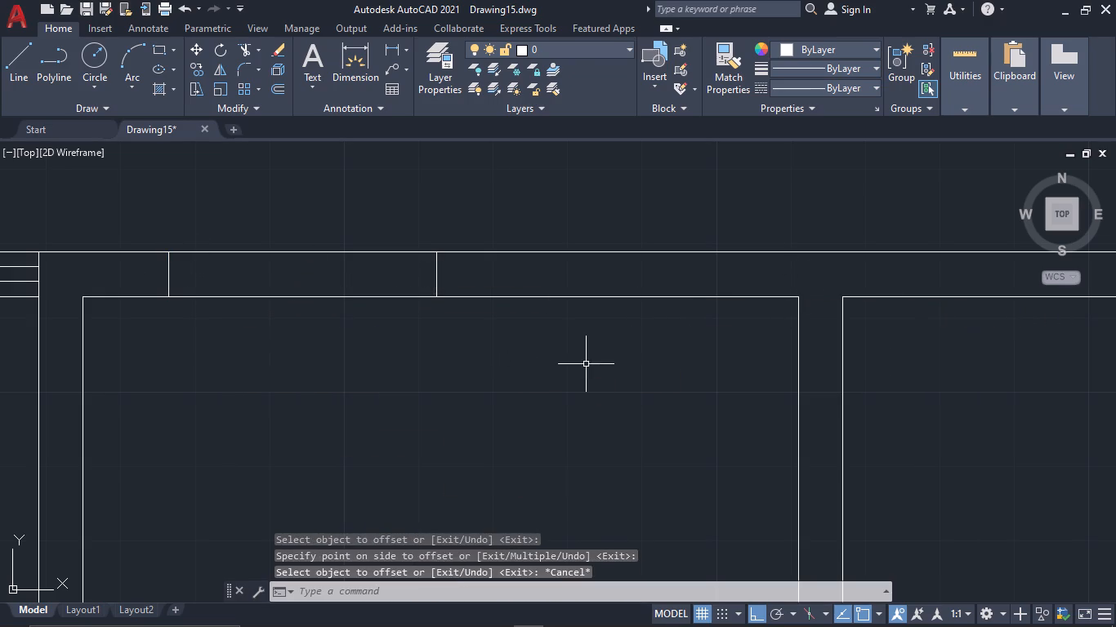
Trim both lines of the upper horizontal wall between the two short verticals to open the doorway.
{"action": "key", "text": "t"}
{"action": "key", "text": "r"}
{"action": "key", "text": "space"}
{"action": "left_click_drag", "start_coordinate": [424, 337], "coordinate": [413, 238]}
{"action": "left_click", "coordinate": [413, 233]}
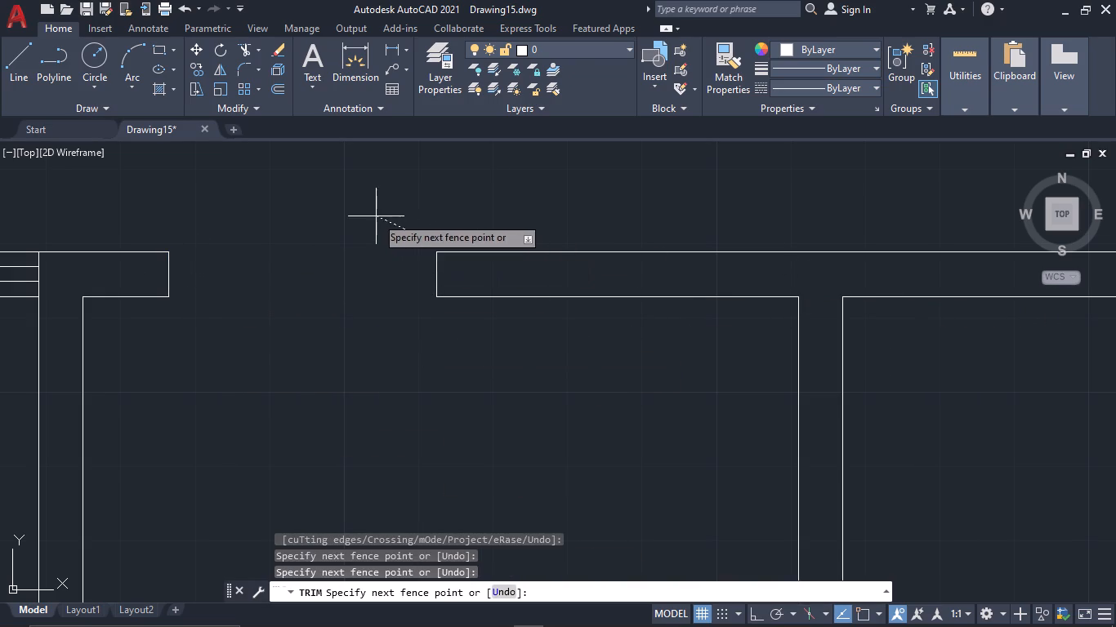
{"action": "key", "text": "Escape"}
{"action": "middle_click_drag", "start_coordinate": [569, 364], "coordinate": [538, 440]}
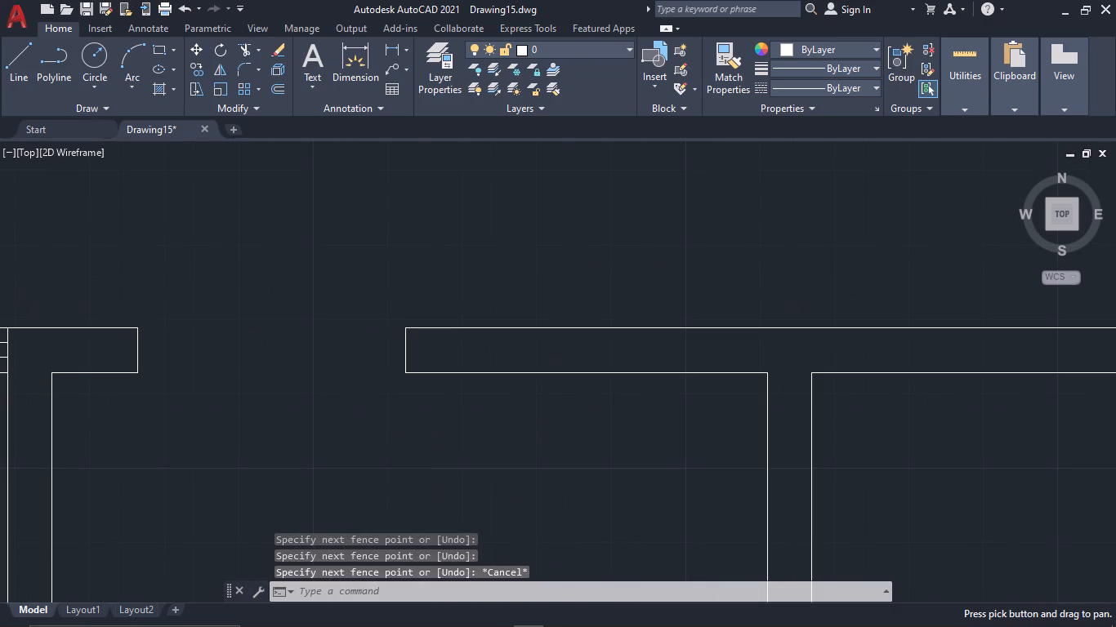
Erase the two horizontal wall lines crossing the narrow room at the plan's upper right.
{"action": "scroll", "coordinate": [538, 440], "scroll_direction": "down", "scroll_amount": 1}
{"action": "middle_click_drag", "start_coordinate": [703, 481], "coordinate": [417, 383]}
{"action": "scroll", "coordinate": [417, 383], "scroll_direction": "down", "scroll_amount": 1}
{"action": "scroll", "coordinate": [622, 389], "scroll_direction": "down", "scroll_amount": 1}
{"action": "middle_click_drag", "start_coordinate": [654, 393], "coordinate": [327, 341]}
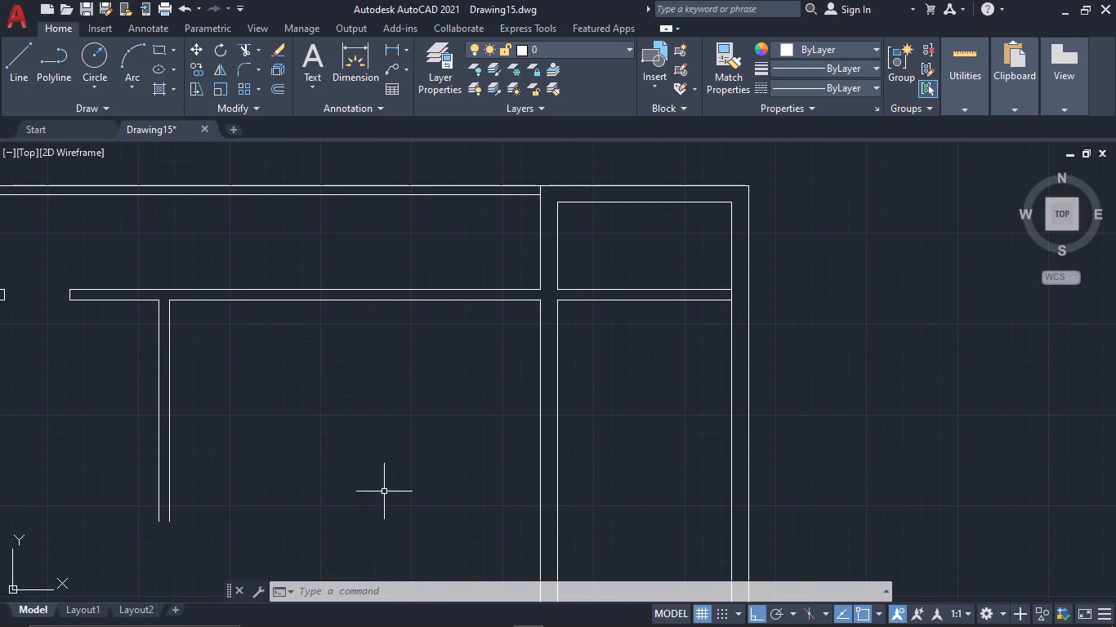
{"action": "scroll", "coordinate": [384, 491], "scroll_direction": "down", "scroll_amount": 1}
{"action": "middle_click_drag", "start_coordinate": [384, 491], "coordinate": [767, 390]}
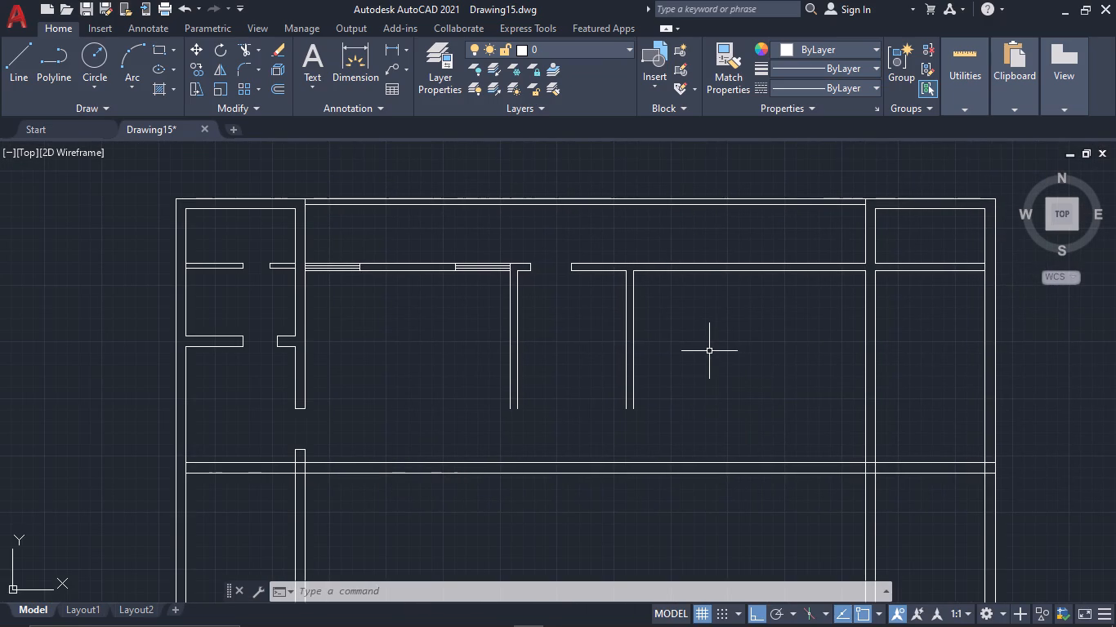
{"action": "middle_click_drag", "start_coordinate": [708, 353], "coordinate": [632, 395]}
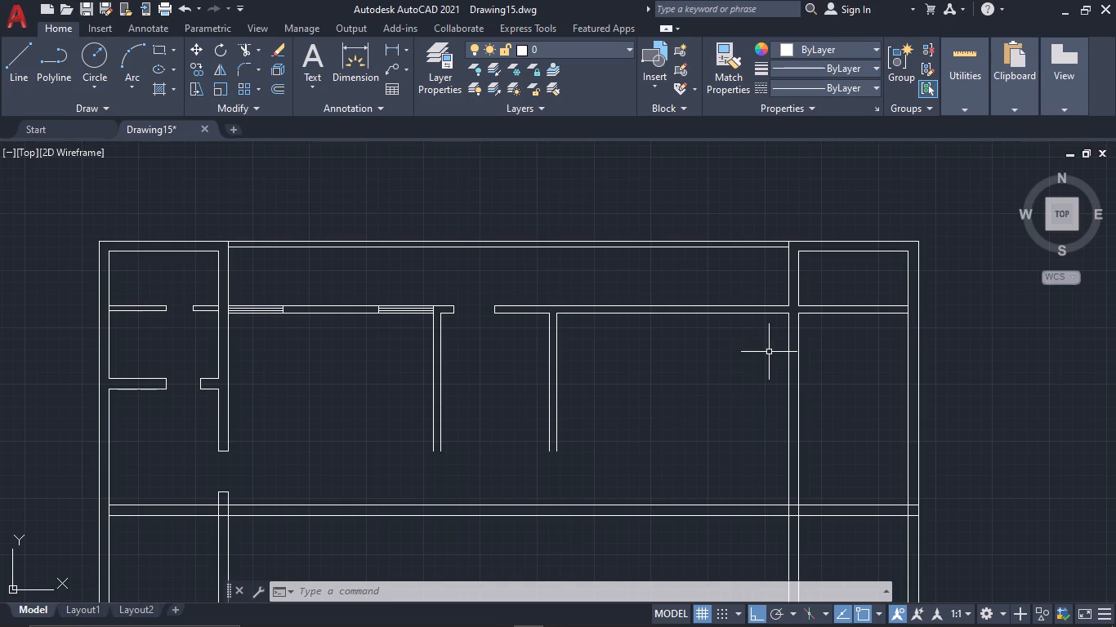
{"action": "scroll", "coordinate": [824, 336], "scroll_direction": "up", "scroll_amount": 2}
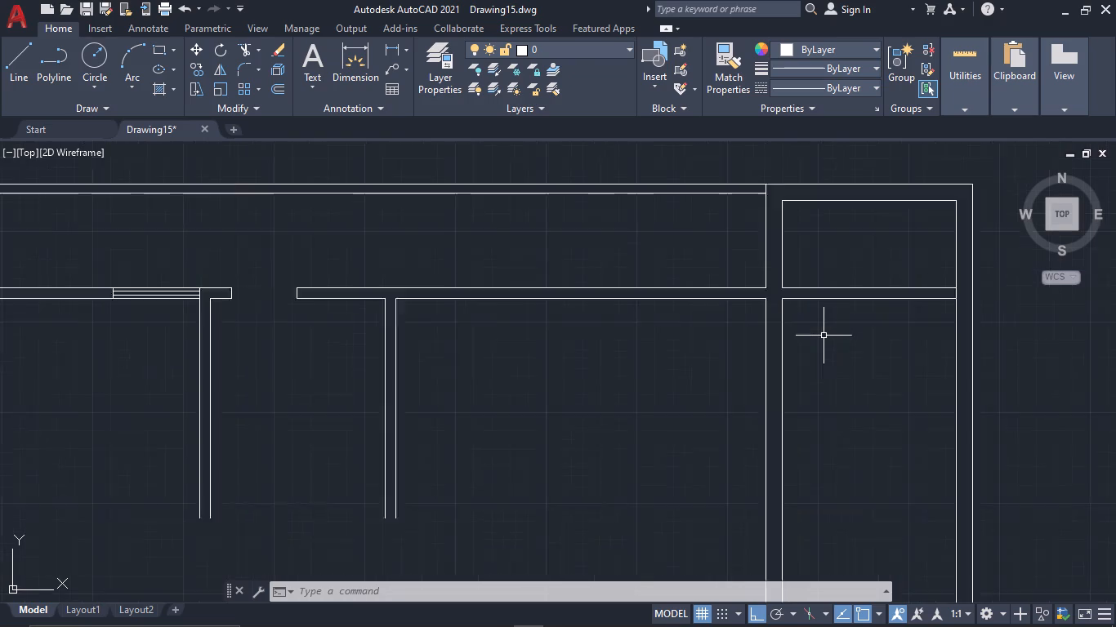
{"action": "middle_click_drag", "start_coordinate": [824, 336], "coordinate": [814, 357]}
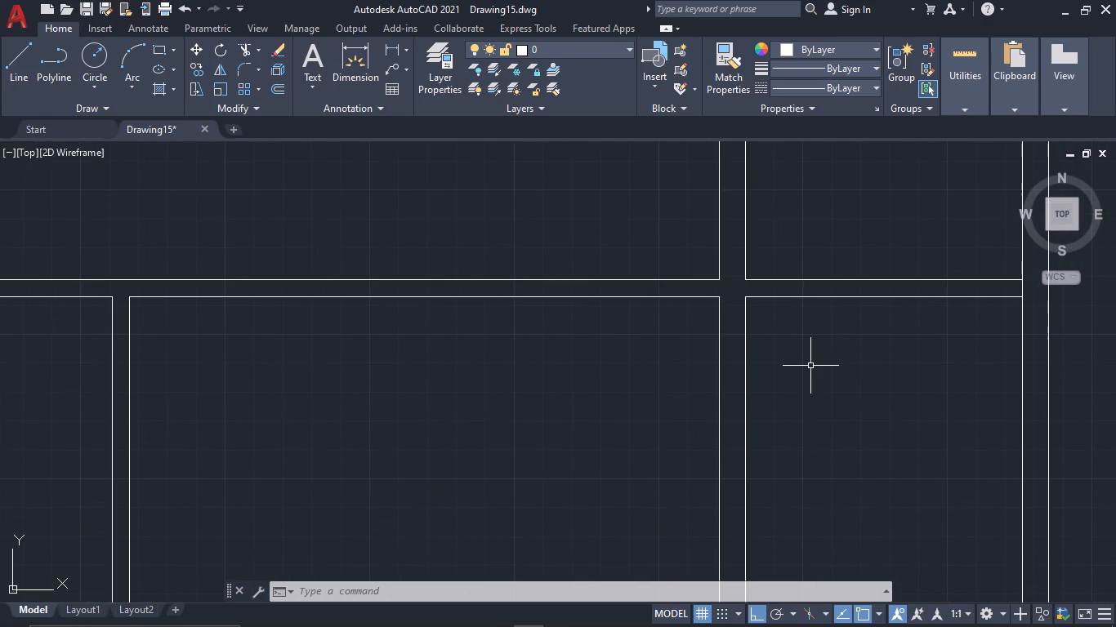
{"action": "scroll", "coordinate": [809, 370], "scroll_direction": "down", "scroll_amount": 2}
{"action": "middle_click_drag", "start_coordinate": [809, 380], "coordinate": [740, 343]}
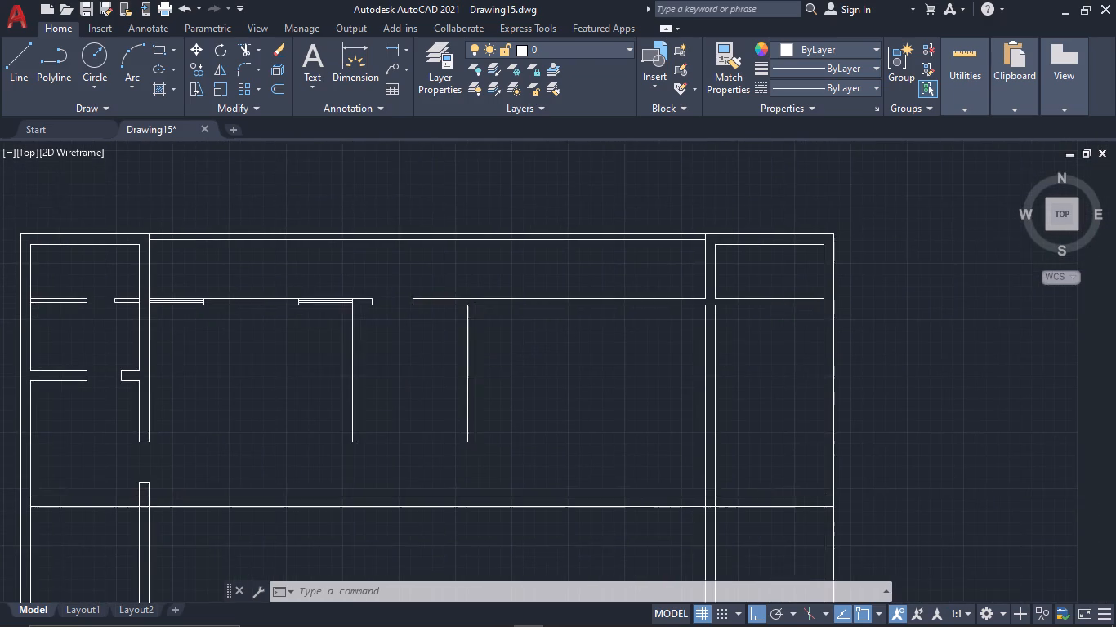
{"action": "middle_click_drag", "start_coordinate": [740, 343], "coordinate": [735, 362]}
{"action": "left_click_drag", "start_coordinate": [765, 352], "coordinate": [765, 331]}
{"action": "left_click", "coordinate": [758, 313]}
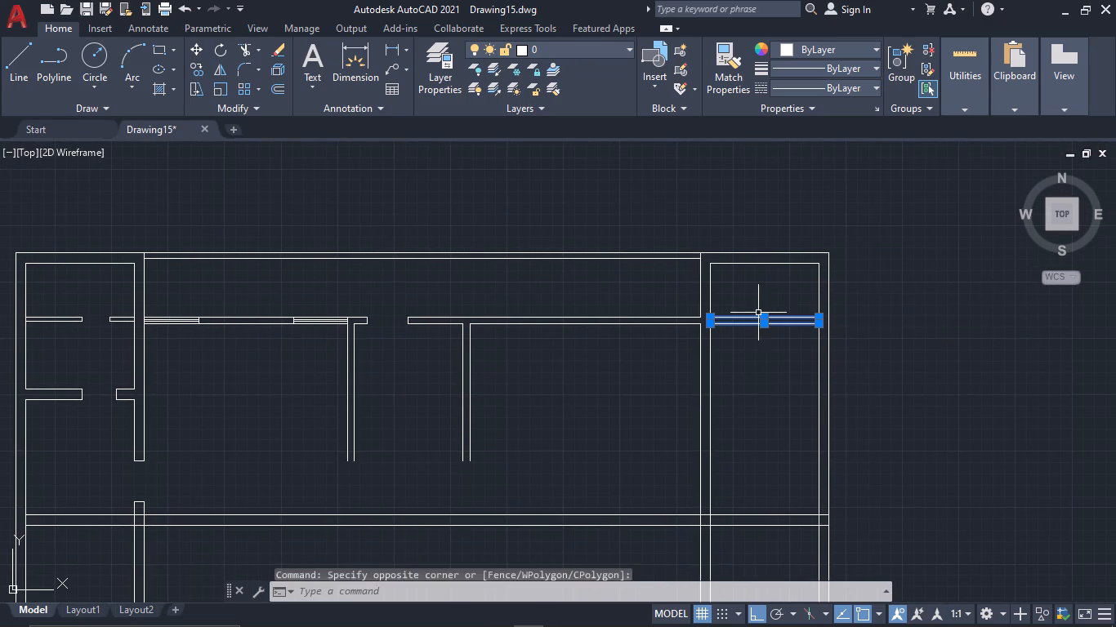
{"action": "type", "text": "E"}
{"action": "key", "text": "space"}
Join the two collinear segments of the right interior wall's right line across the gap left by the erased partition.
{"action": "middle_click_drag", "start_coordinate": [756, 321], "coordinate": [722, 380]}
{"action": "scroll", "coordinate": [723, 379], "scroll_direction": "up", "scroll_amount": 2}
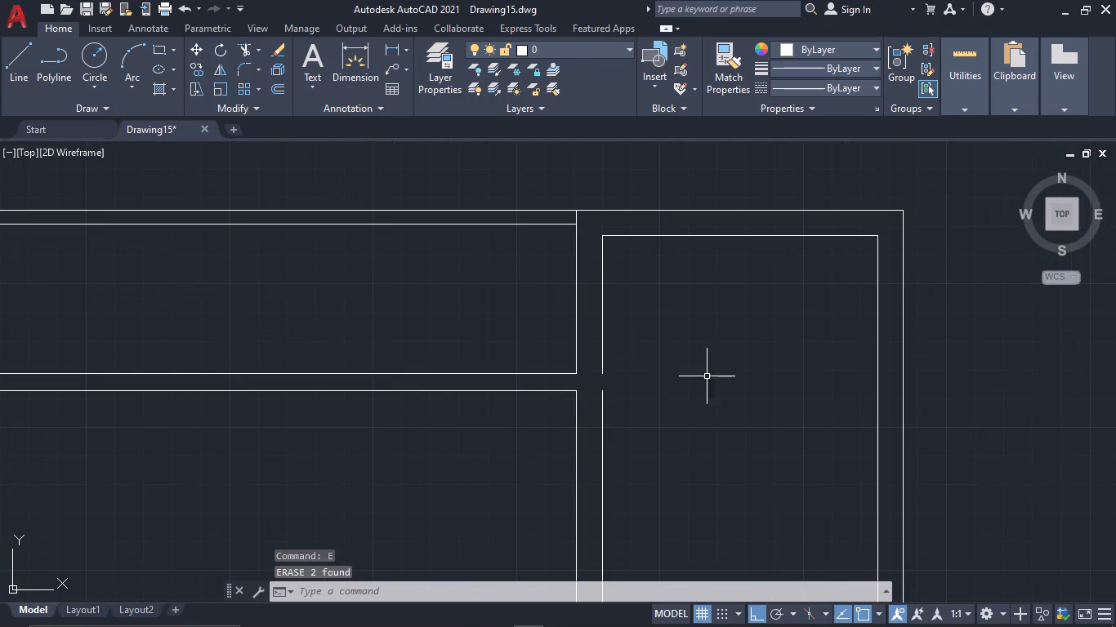
{"action": "left_click_drag", "start_coordinate": [635, 362], "coordinate": [609, 362]}
{"action": "left_click", "coordinate": [586, 352]}
{"action": "left_click", "coordinate": [619, 407]}
{"action": "left_click", "coordinate": [596, 401]}
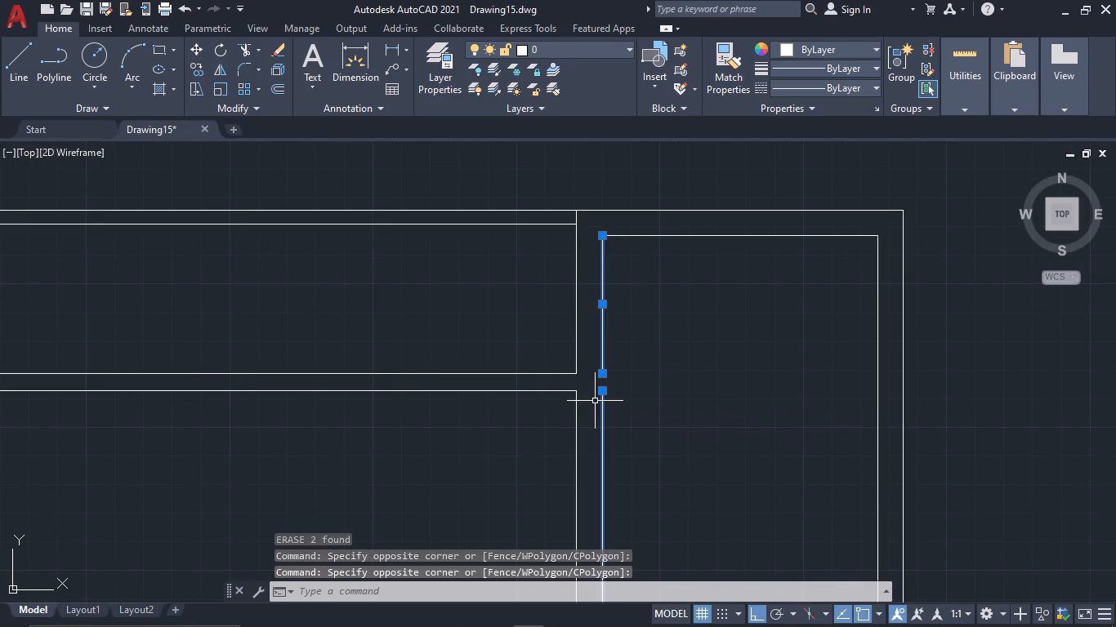
{"action": "type", "text": "J"}
{"action": "key", "text": "space"}
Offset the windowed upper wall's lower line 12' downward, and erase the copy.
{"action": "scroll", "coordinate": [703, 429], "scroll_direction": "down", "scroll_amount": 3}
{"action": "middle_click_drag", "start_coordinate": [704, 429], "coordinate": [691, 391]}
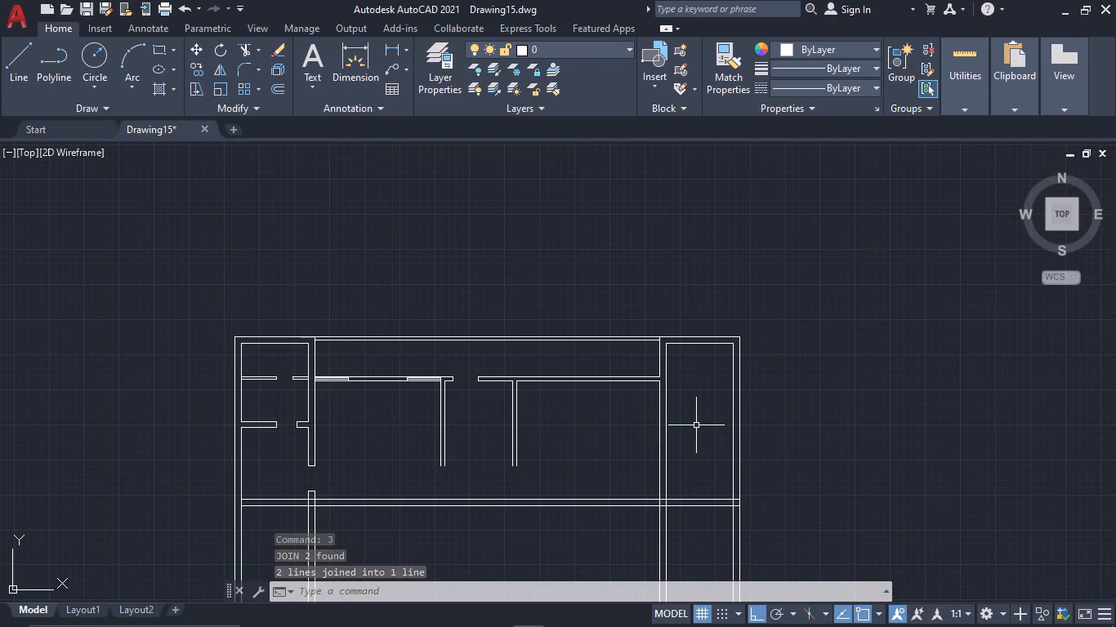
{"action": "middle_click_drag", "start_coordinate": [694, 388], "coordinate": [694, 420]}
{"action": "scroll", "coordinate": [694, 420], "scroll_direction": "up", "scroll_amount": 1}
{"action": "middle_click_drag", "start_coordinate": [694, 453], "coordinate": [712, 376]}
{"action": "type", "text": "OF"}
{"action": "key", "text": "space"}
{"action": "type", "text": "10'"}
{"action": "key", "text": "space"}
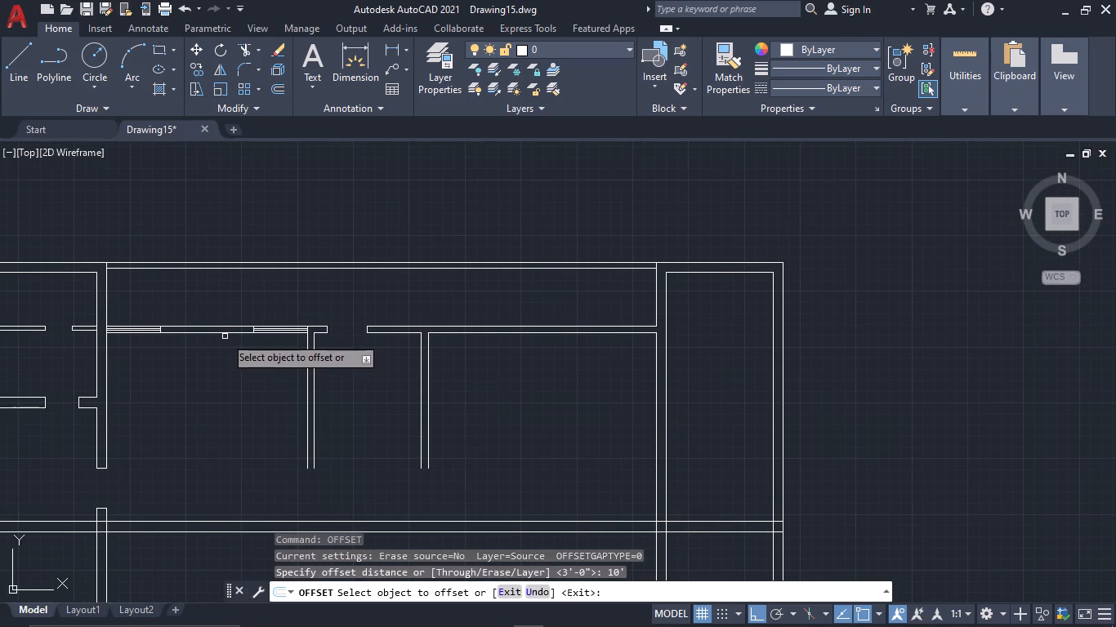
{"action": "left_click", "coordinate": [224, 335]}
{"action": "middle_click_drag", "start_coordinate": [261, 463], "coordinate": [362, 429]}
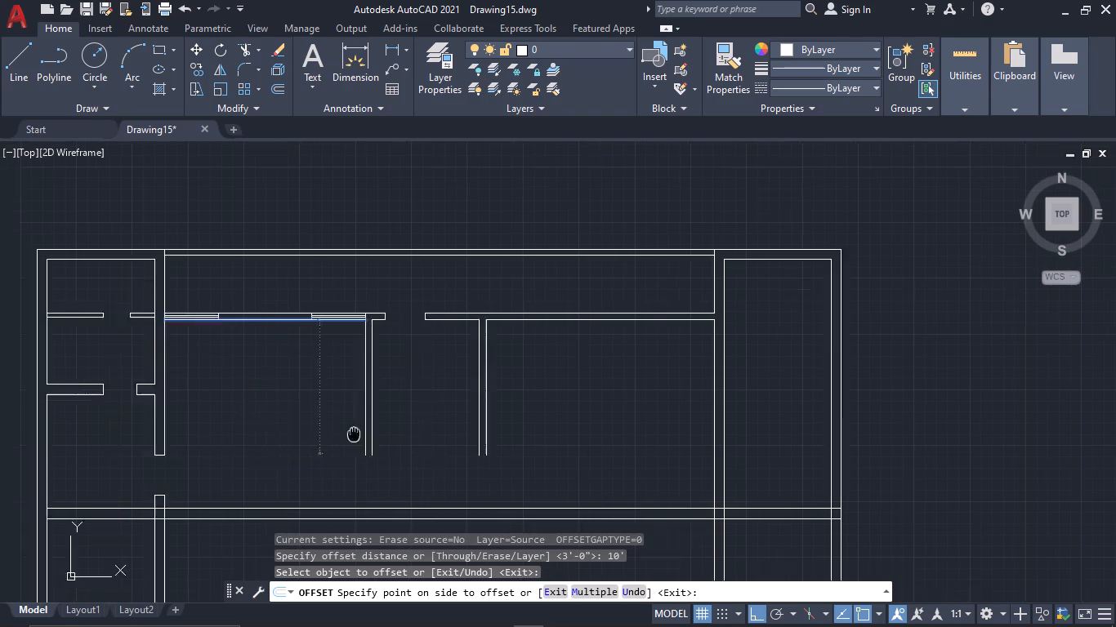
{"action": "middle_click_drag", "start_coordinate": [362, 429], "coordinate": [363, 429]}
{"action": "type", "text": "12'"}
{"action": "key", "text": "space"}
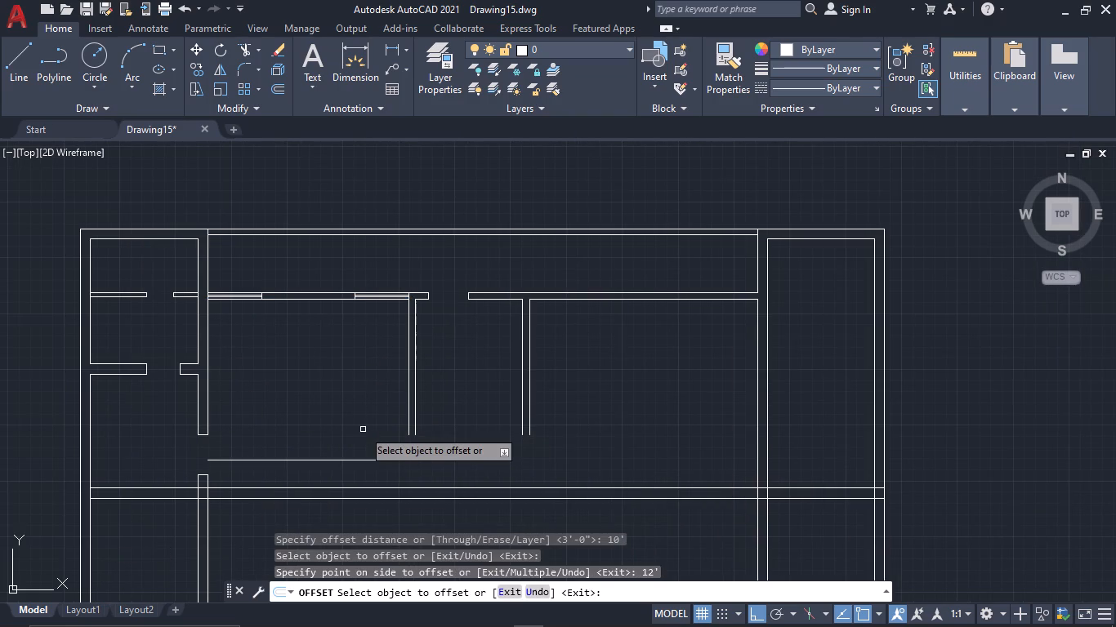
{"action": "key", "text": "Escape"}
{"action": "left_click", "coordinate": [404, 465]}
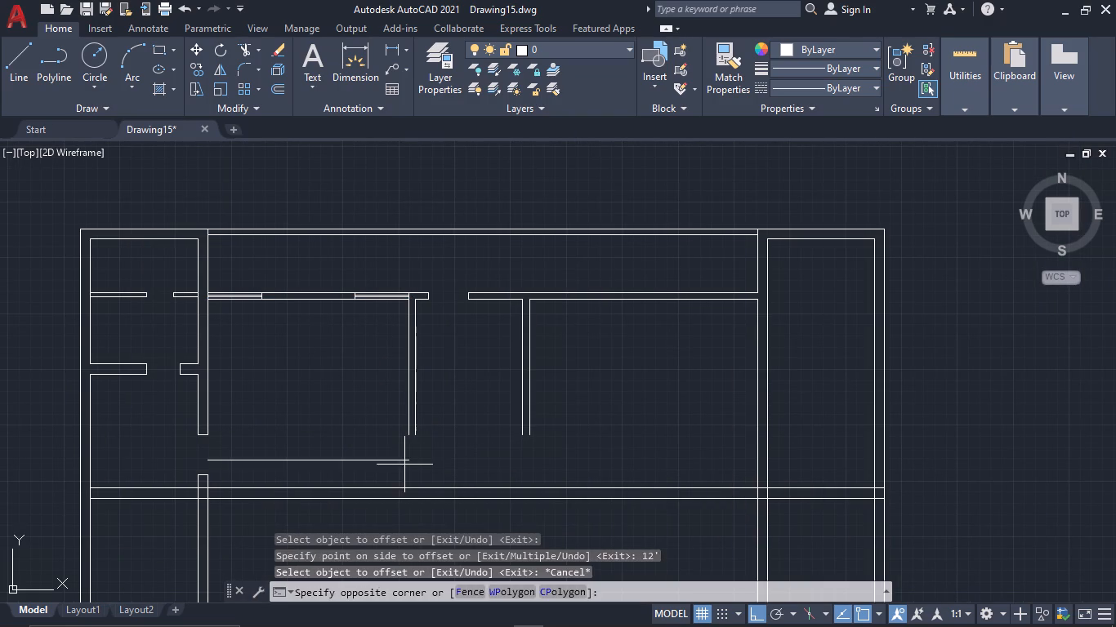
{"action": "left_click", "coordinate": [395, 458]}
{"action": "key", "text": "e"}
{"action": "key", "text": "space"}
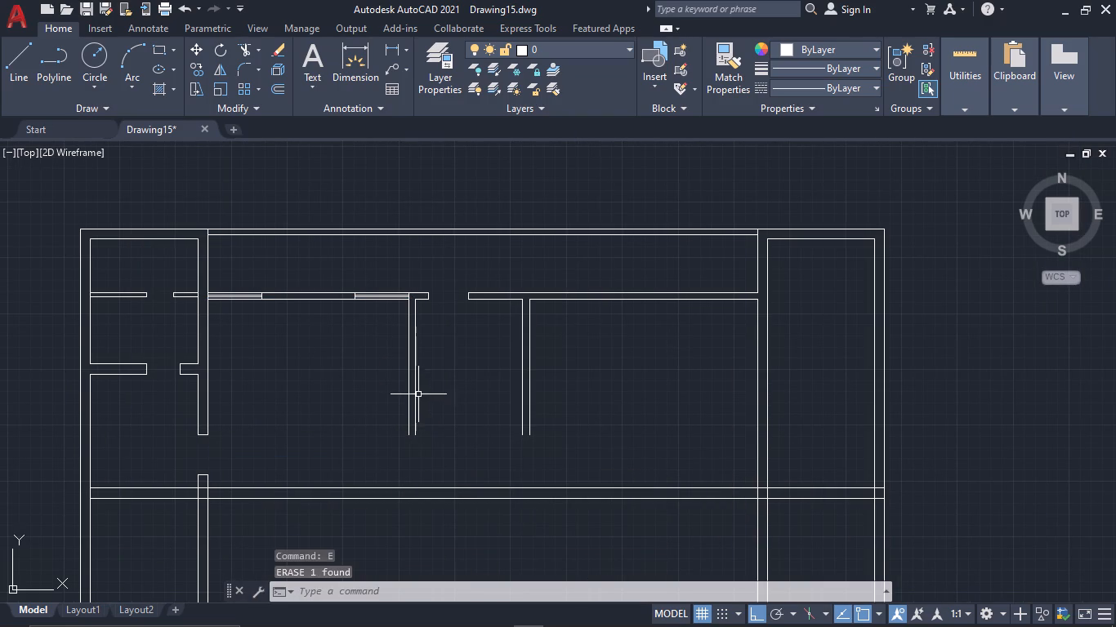
Extend all four lines of the two middle partitions down to the full-width cross wall.
{"action": "key", "text": "e"}
{"action": "key", "text": "x"}
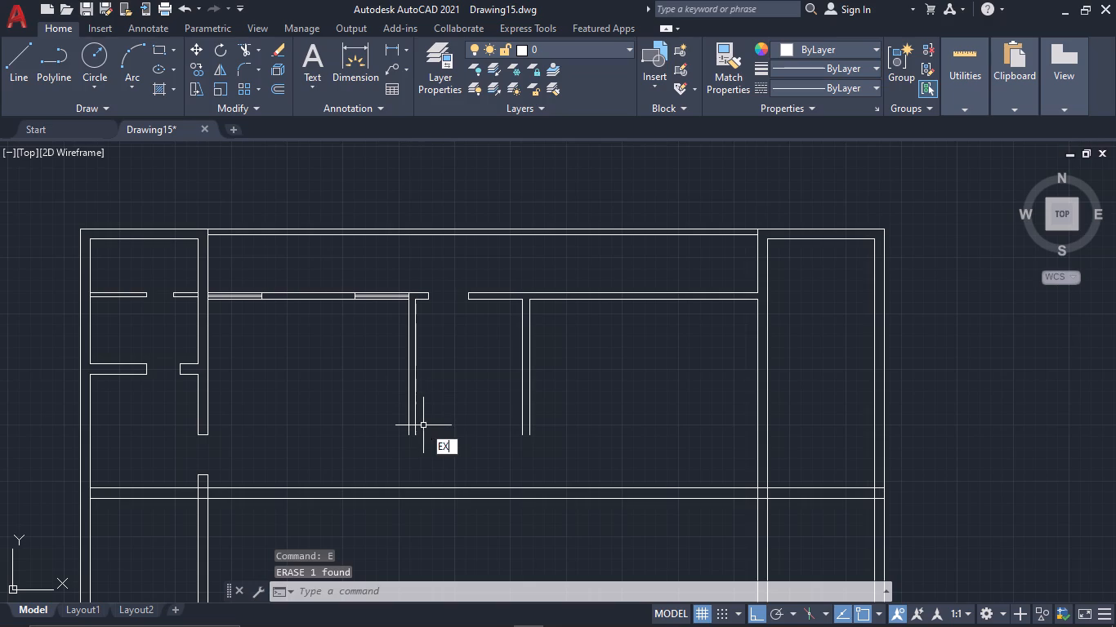
{"action": "key", "text": "space"}
{"action": "left_click", "coordinate": [408, 421]}
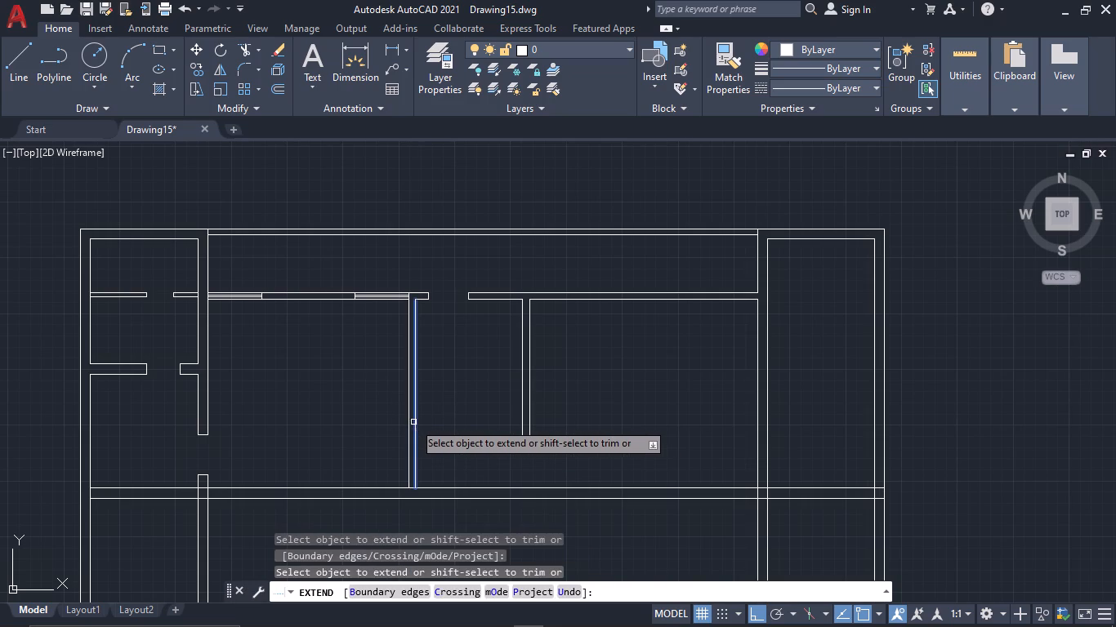
{"action": "left_click", "coordinate": [414, 422]}
{"action": "left_click", "coordinate": [520, 420]}
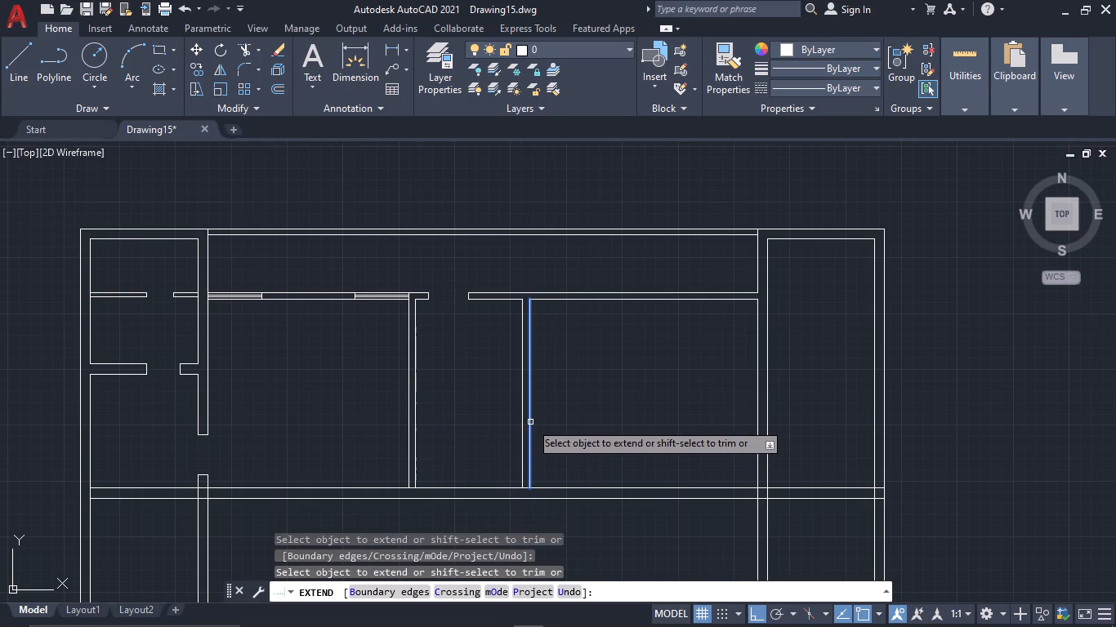
{"action": "left_click", "coordinate": [530, 422]}
{"action": "key", "text": "Escape"}
Trim the cross wall's upper line between the two lines of each middle partition.
{"action": "key", "text": "t"}
{"action": "type", "text": "R"}
{"action": "key", "text": "space"}
{"action": "scroll", "coordinate": [460, 497], "scroll_direction": "up", "scroll_amount": 2}
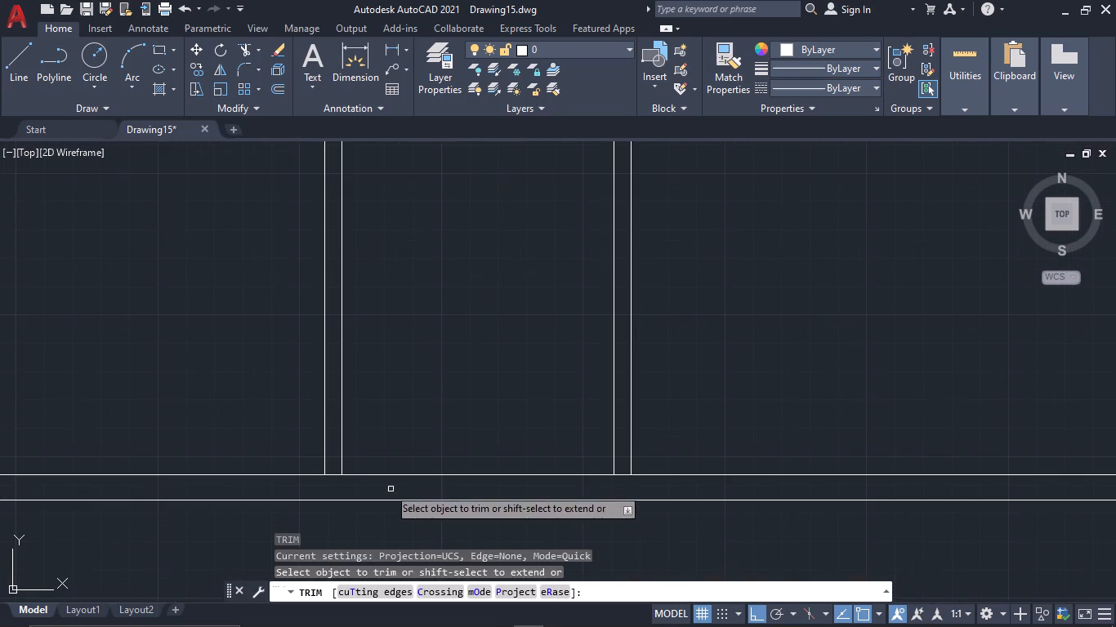
{"action": "left_click", "coordinate": [327, 484]}
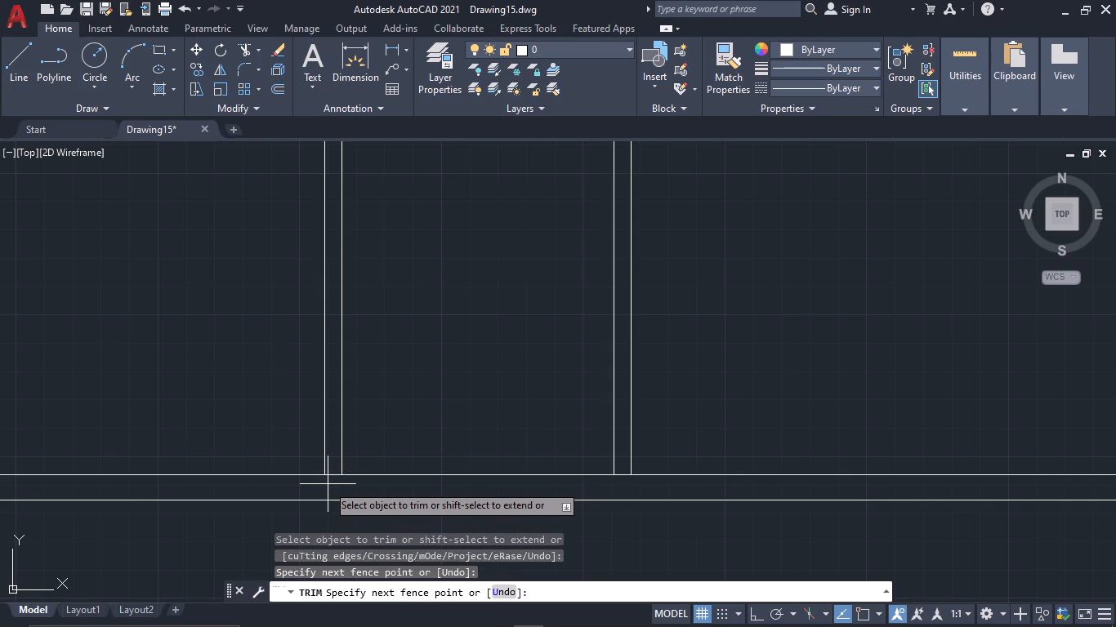
{"action": "left_click_drag", "start_coordinate": [328, 484], "coordinate": [332, 465]}
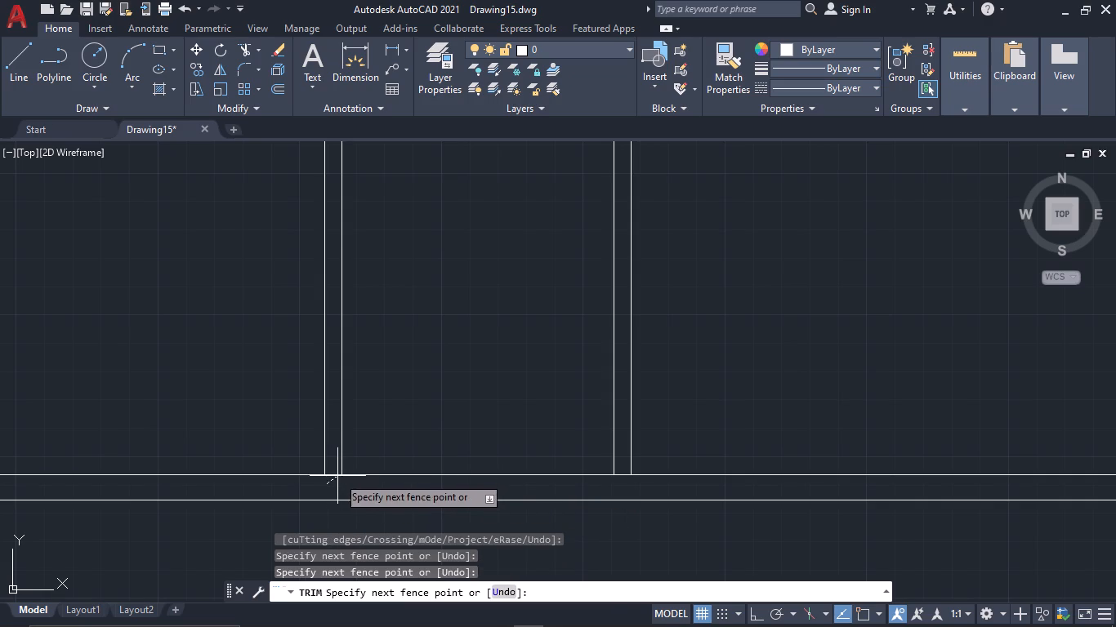
{"action": "left_click", "coordinate": [337, 474]}
{"action": "left_click_drag", "start_coordinate": [619, 480], "coordinate": [620, 468]}
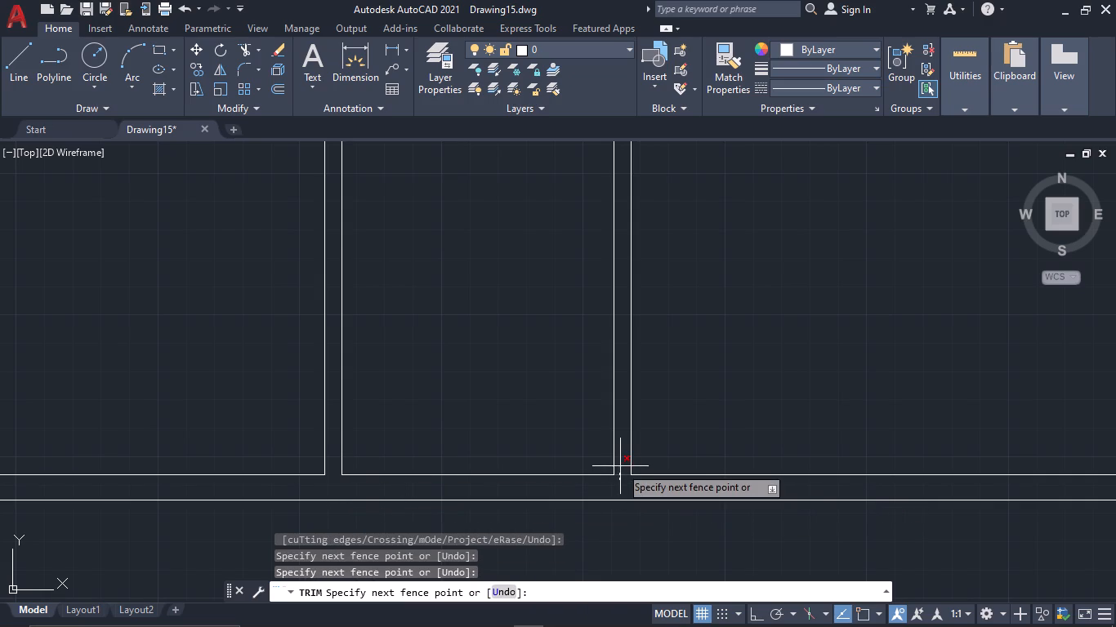
{"action": "left_click", "coordinate": [620, 469]}
{"action": "scroll", "coordinate": [658, 478], "scroll_direction": "down", "scroll_amount": 3}
{"action": "key", "text": "Escape"}
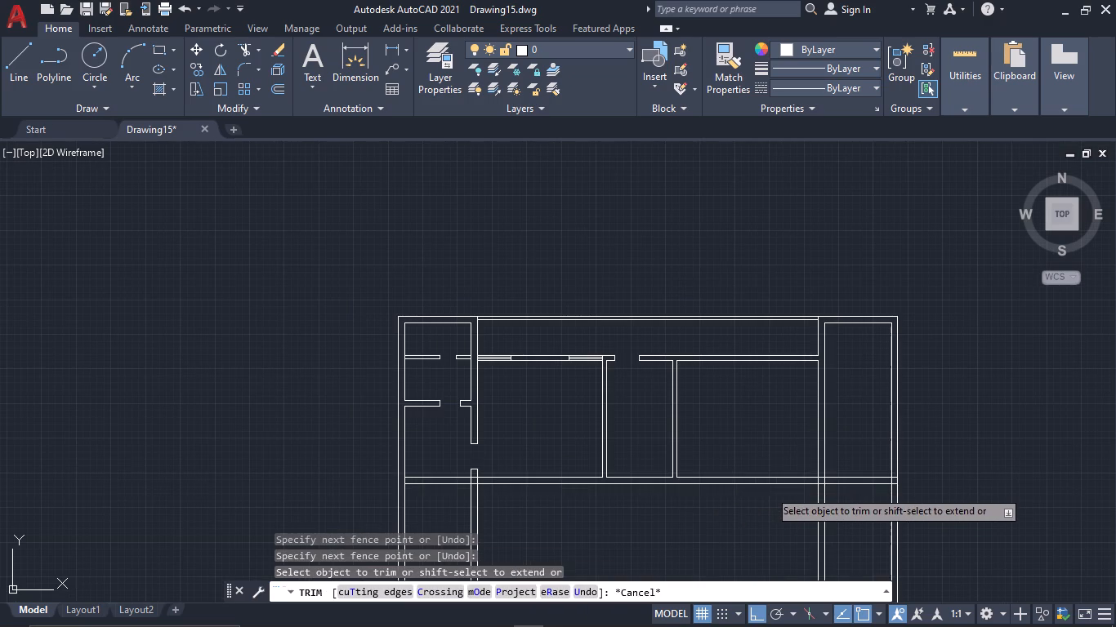
Trim the overlapping lines where the cross wall meets the left interior wall and the left outer wall.
{"action": "scroll", "coordinate": [490, 474], "scroll_direction": "up", "scroll_amount": 2}
{"action": "key", "text": "t"}
{"action": "type", "text": "R"}
{"action": "key", "text": "space"}
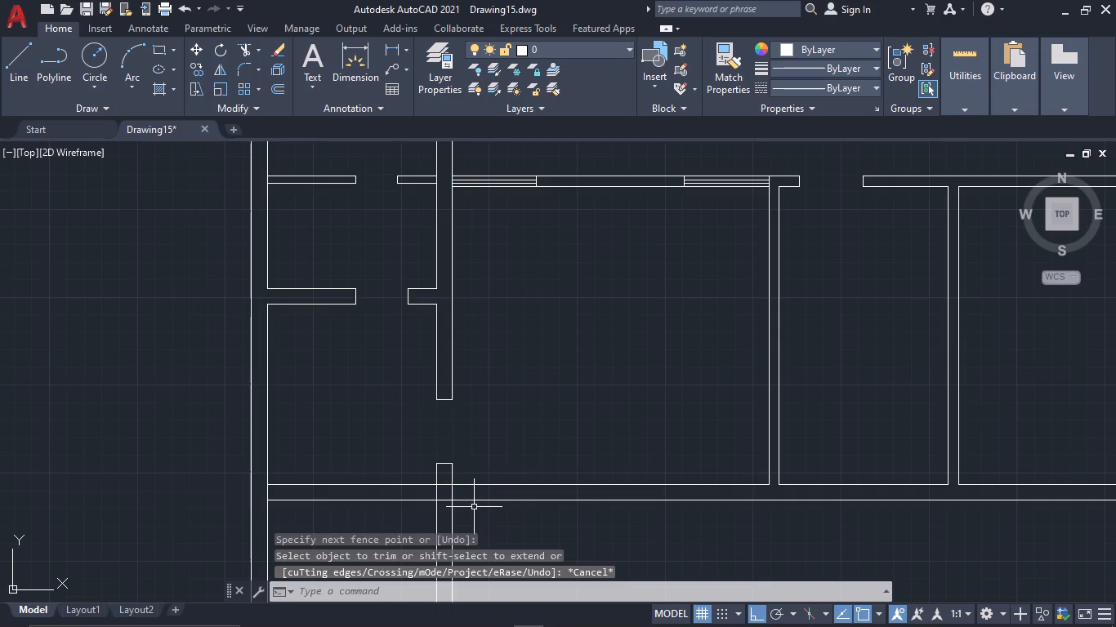
{"action": "scroll", "coordinate": [472, 510], "scroll_direction": "up", "scroll_amount": 2}
{"action": "middle_click_drag", "start_coordinate": [481, 495], "coordinate": [483, 469]}
{"action": "left_click_drag", "start_coordinate": [351, 450], "coordinate": [443, 441]}
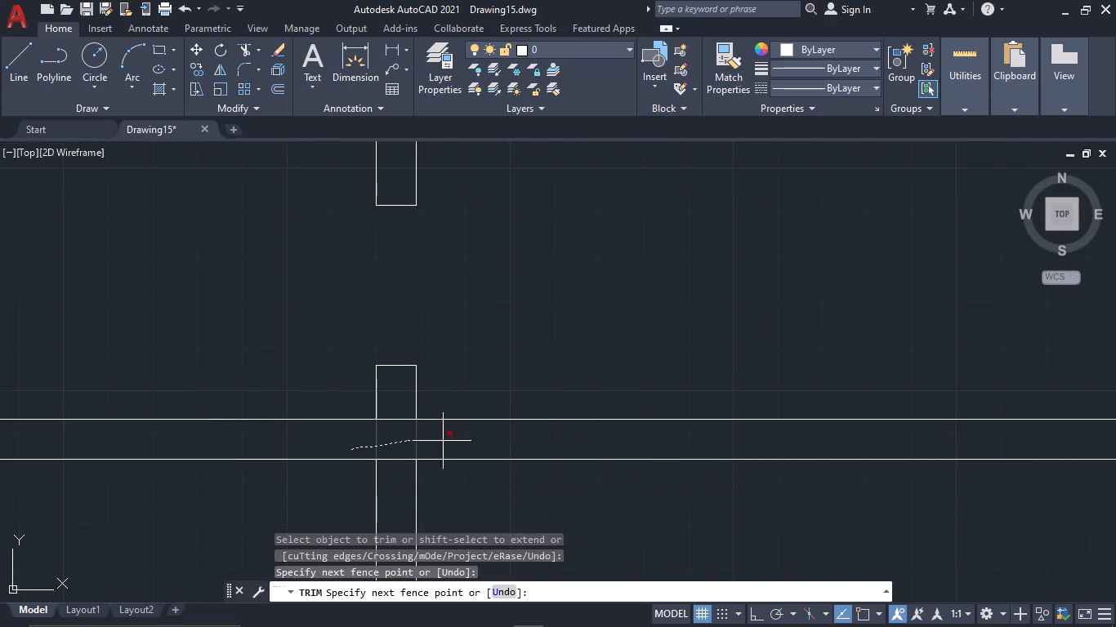
{"action": "left_click_drag", "start_coordinate": [443, 441], "coordinate": [453, 438]}
{"action": "left_click_drag", "start_coordinate": [392, 468], "coordinate": [394, 404]}
{"action": "scroll", "coordinate": [400, 417], "scroll_direction": "down", "scroll_amount": 4}
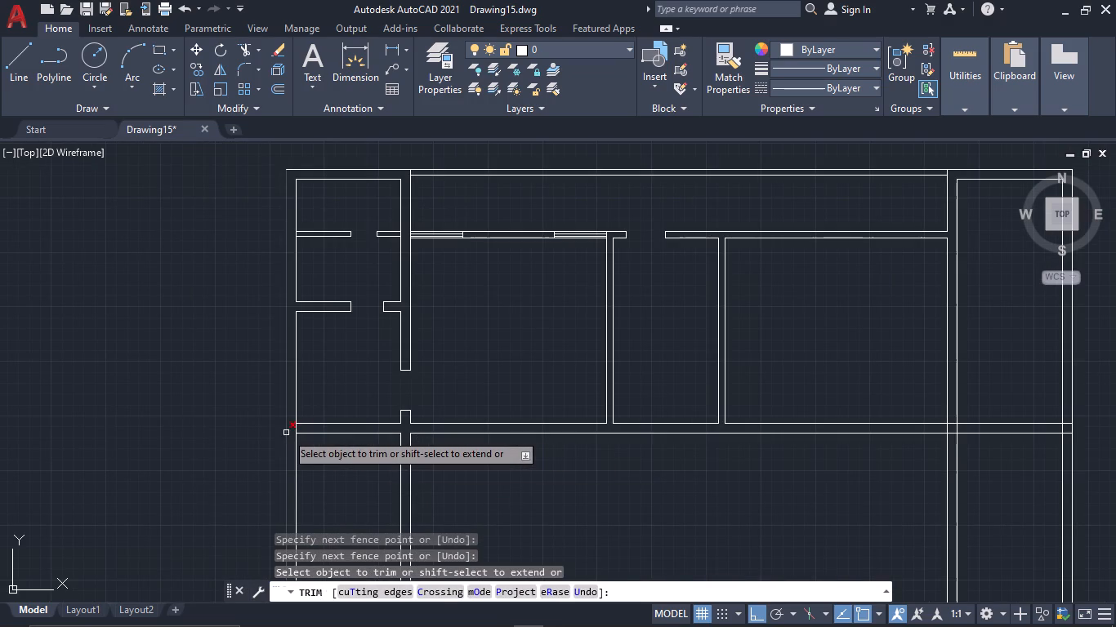
{"action": "left_click", "coordinate": [296, 428]}
{"action": "key", "text": "Escape"}
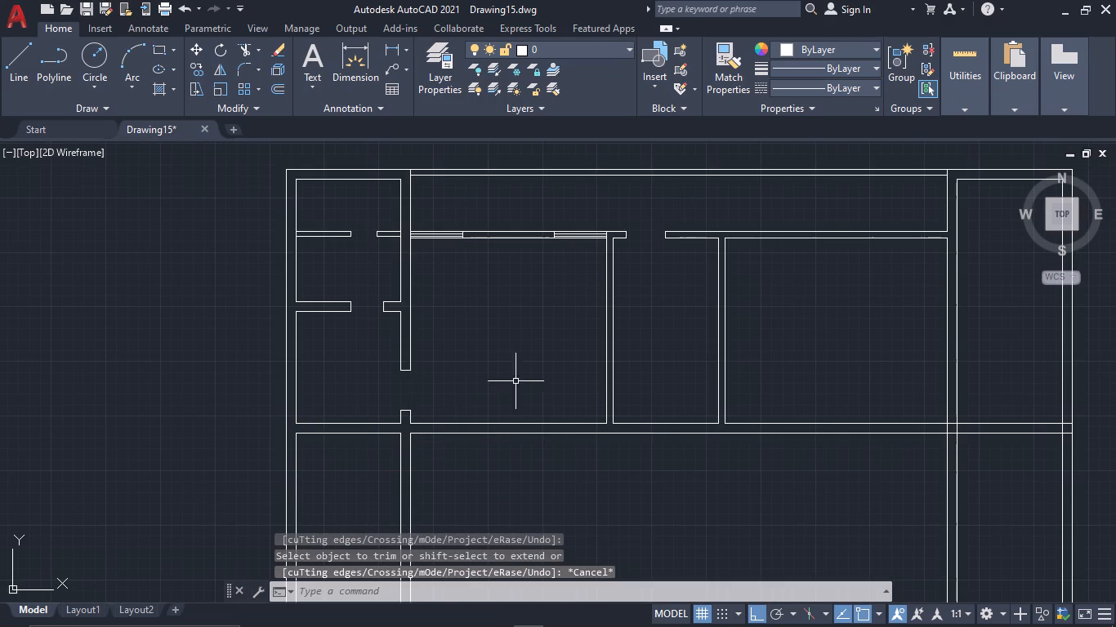
Draw a vertical line in the room above the cross wall's left end, about 2' inside the outer wall, from the partition to the cross wall.
{"action": "middle_click_drag", "start_coordinate": [625, 326], "coordinate": [479, 443]}
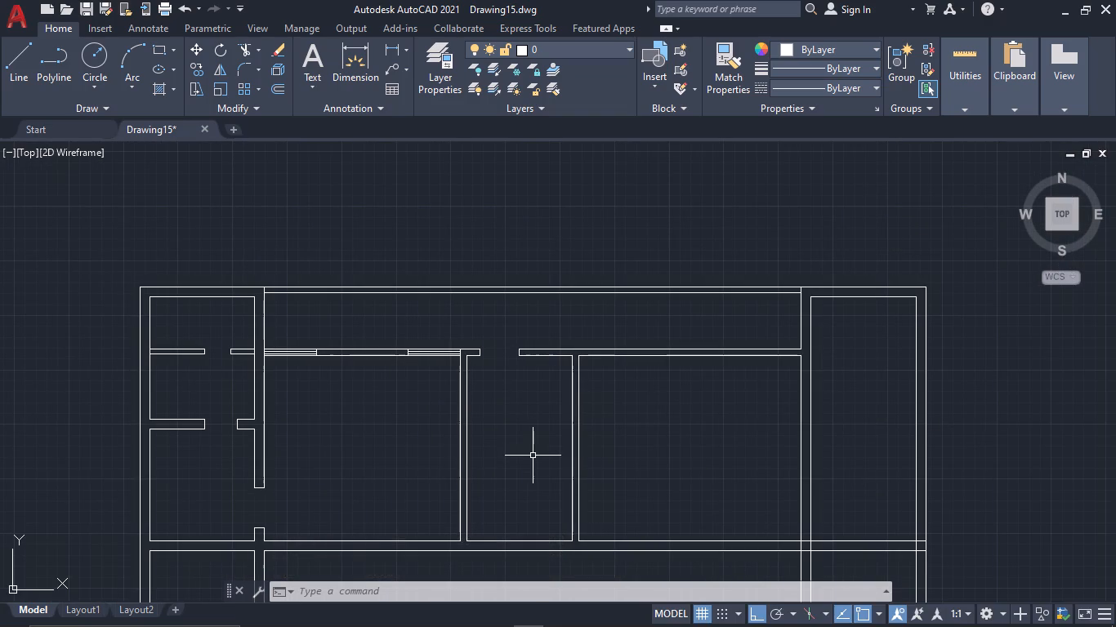
{"action": "middle_click_drag", "start_coordinate": [533, 456], "coordinate": [569, 394]}
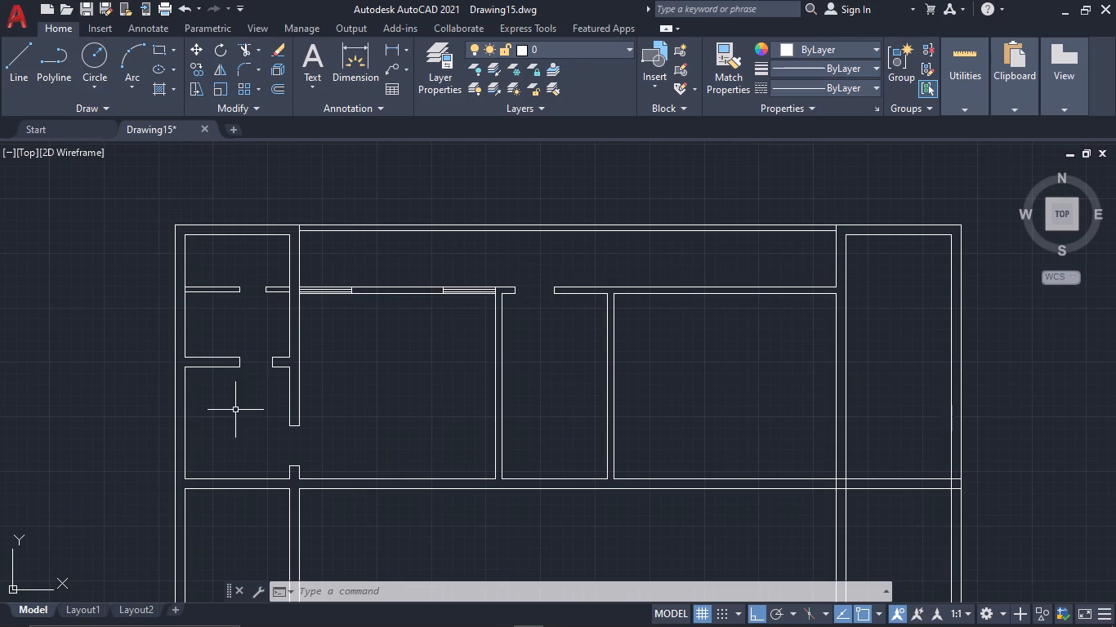
{"action": "key", "text": "l"}
{"action": "key", "text": "space"}
{"action": "scroll", "coordinate": [208, 398], "scroll_direction": "up", "scroll_amount": 1}
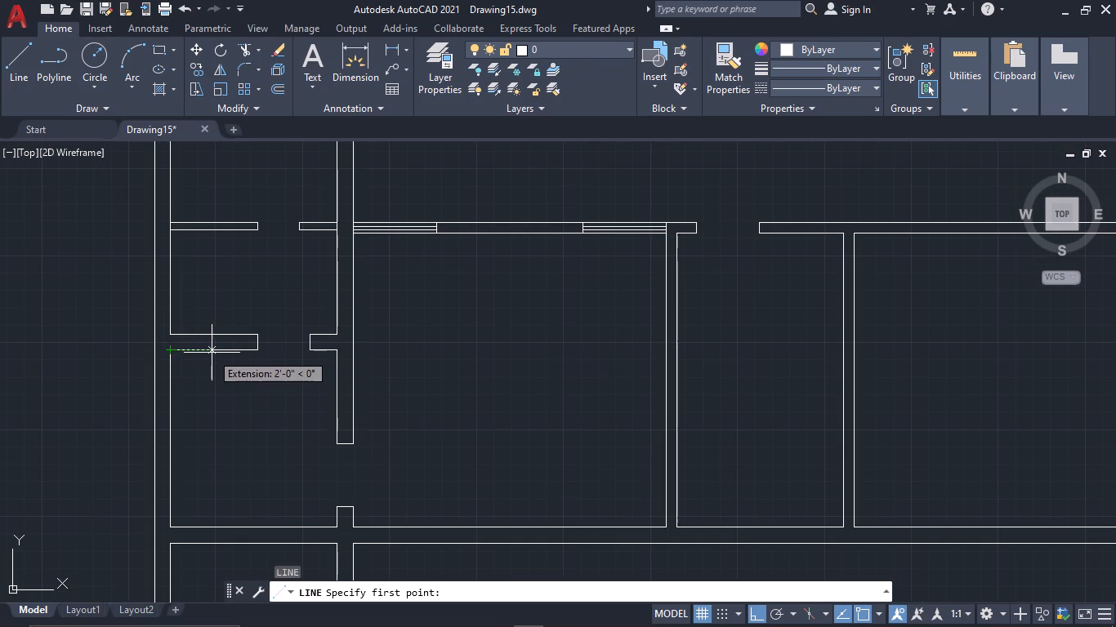
{"action": "left_click", "coordinate": [217, 353]}
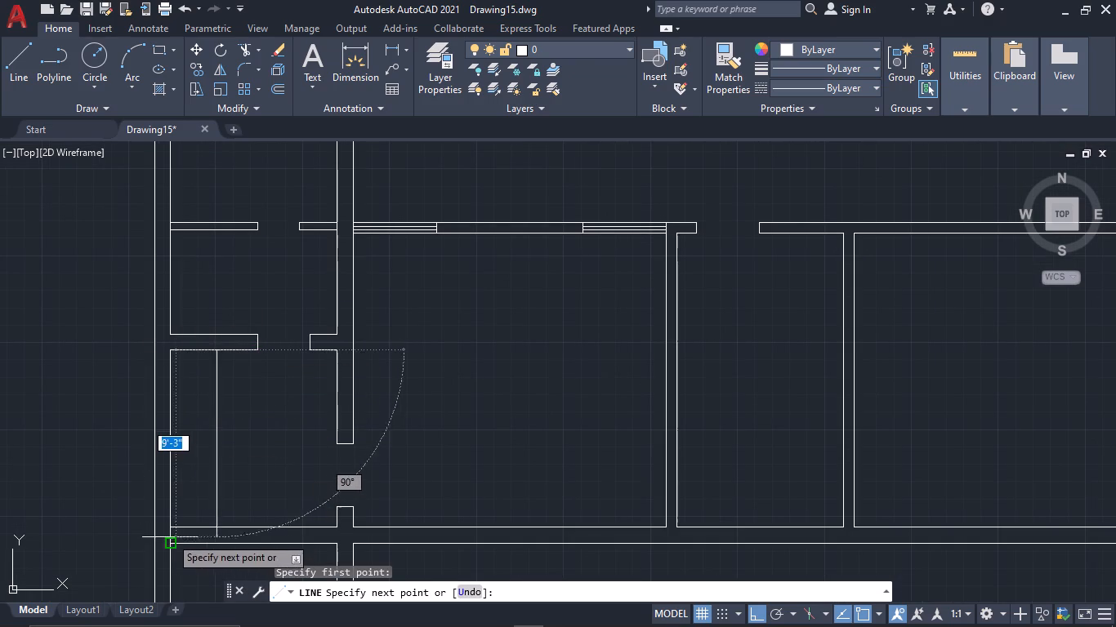
{"action": "left_click", "coordinate": [216, 521]}
{"action": "key", "text": "Escape"}
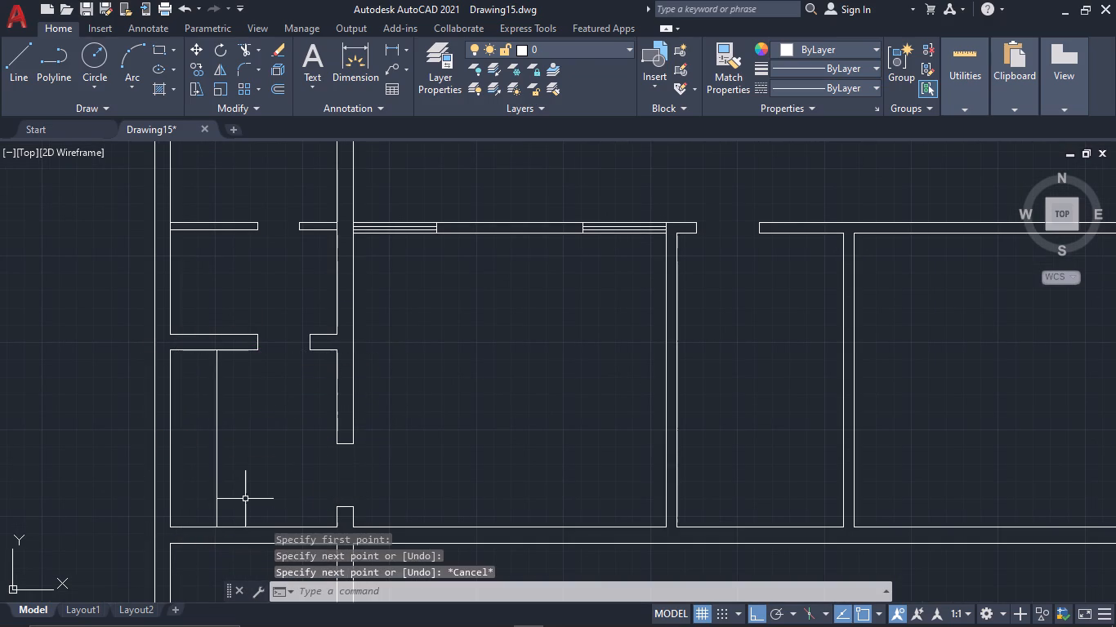
Offset the new vertical line 8" toward the left outer wall.
{"action": "left_click", "coordinate": [249, 495]}
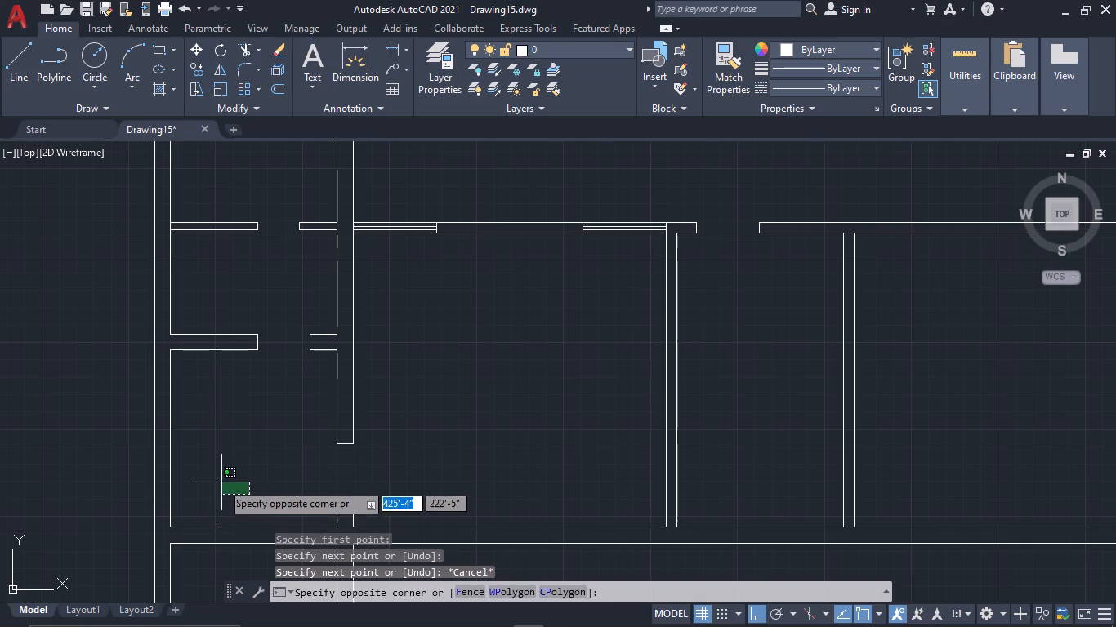
{"action": "left_click", "coordinate": [213, 479]}
{"action": "type", "text": "OF"}
{"action": "key", "text": "space"}
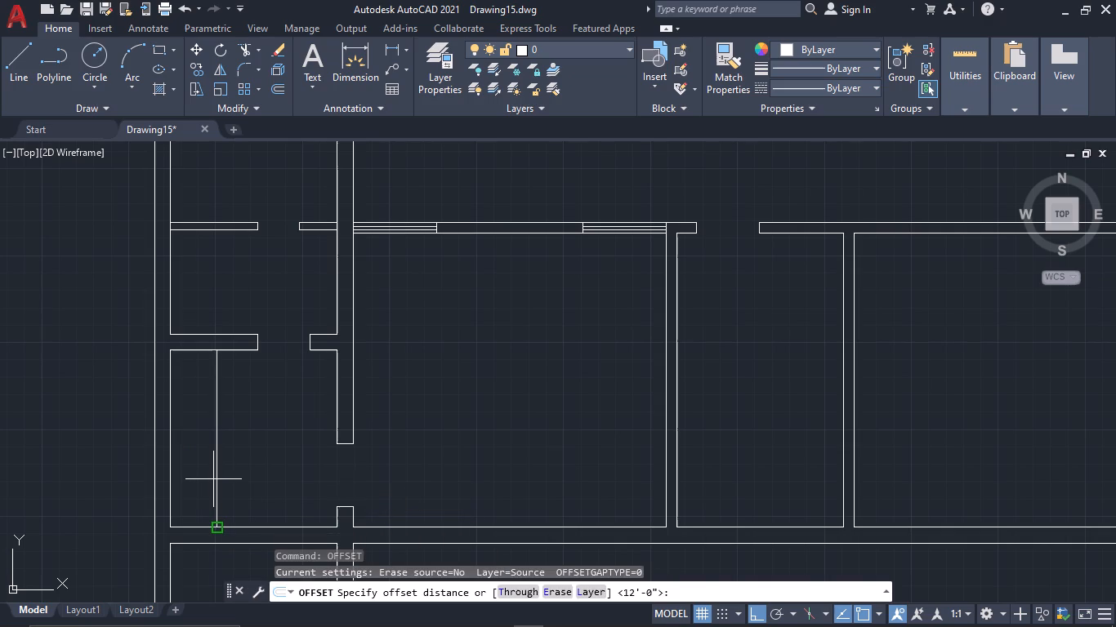
{"action": "type", "text": "8\""}
{"action": "key", "text": "space"}
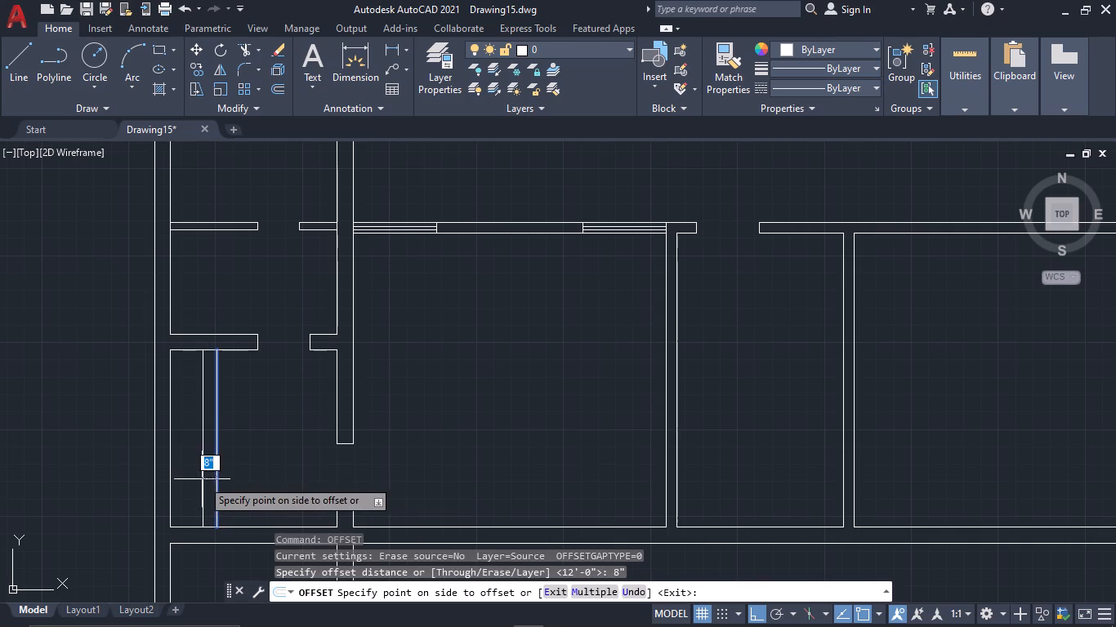
{"action": "left_click", "coordinate": [191, 475]}
{"action": "key", "text": "Escape"}
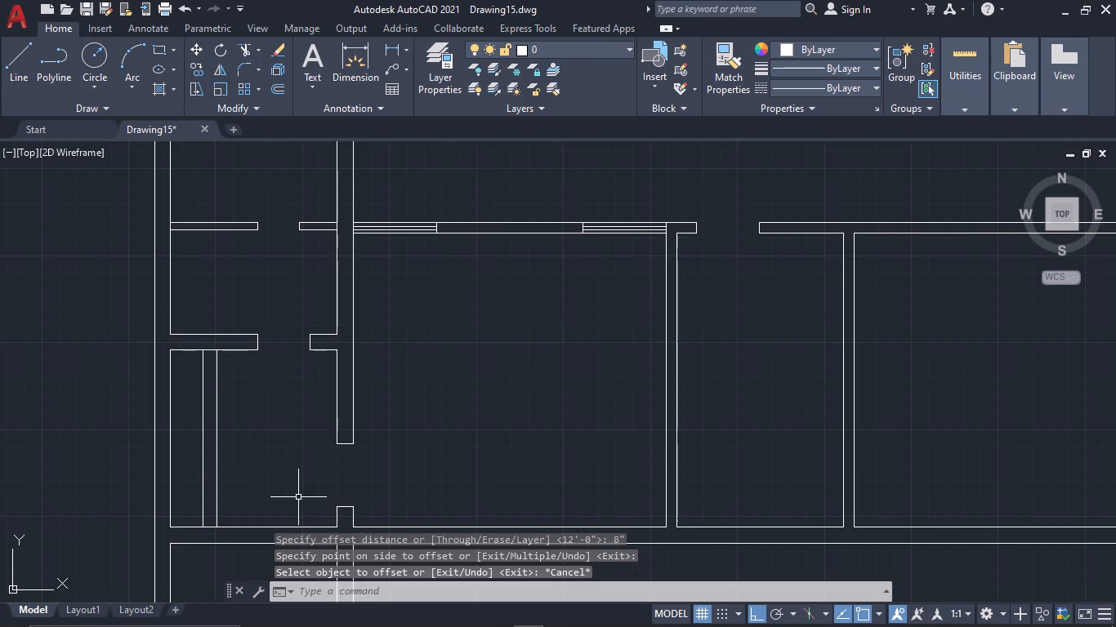
Draw a horizontal line from the left middle partition's outer line past the right middle partition, about 2' above the cross wall.
{"action": "scroll", "coordinate": [417, 458], "scroll_direction": "down", "scroll_amount": 1}
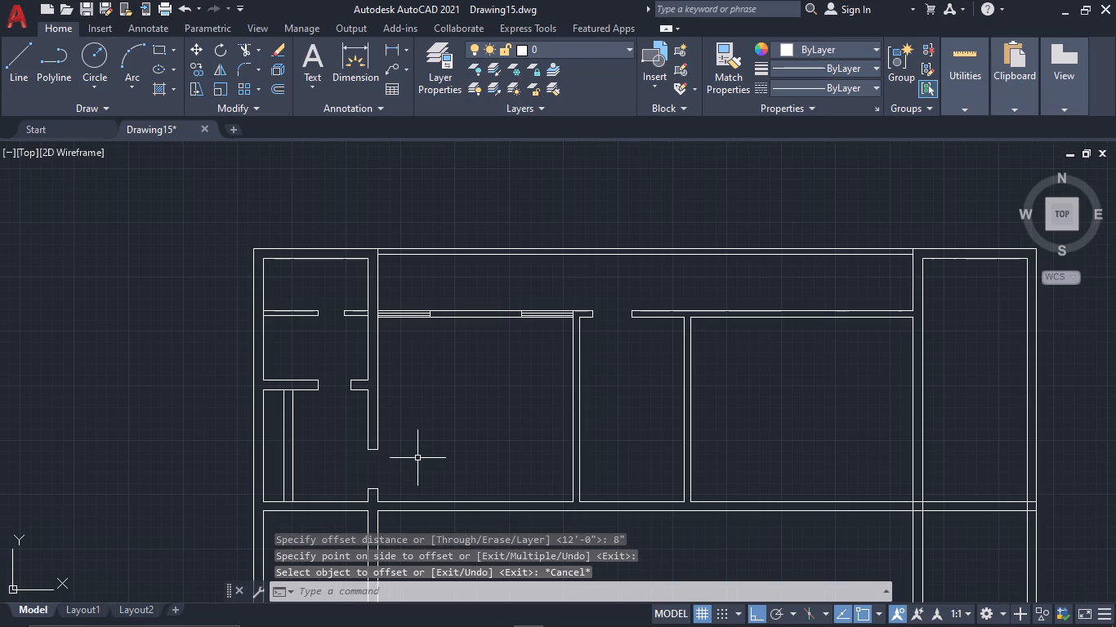
{"action": "scroll", "coordinate": [418, 458], "scroll_direction": "up", "scroll_amount": 1}
{"action": "middle_click", "coordinate": [418, 458]}
{"action": "scroll", "coordinate": [419, 458], "scroll_direction": "down", "scroll_amount": 2}
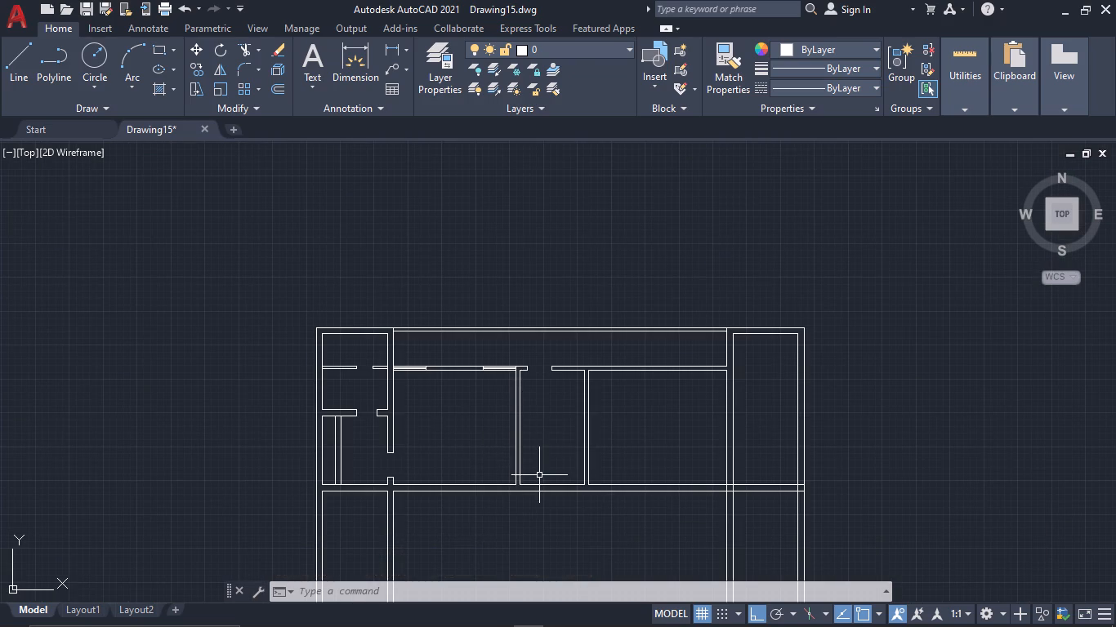
{"action": "scroll", "coordinate": [539, 475], "scroll_direction": "up", "scroll_amount": 2}
{"action": "middle_click_drag", "start_coordinate": [540, 475], "coordinate": [536, 393]}
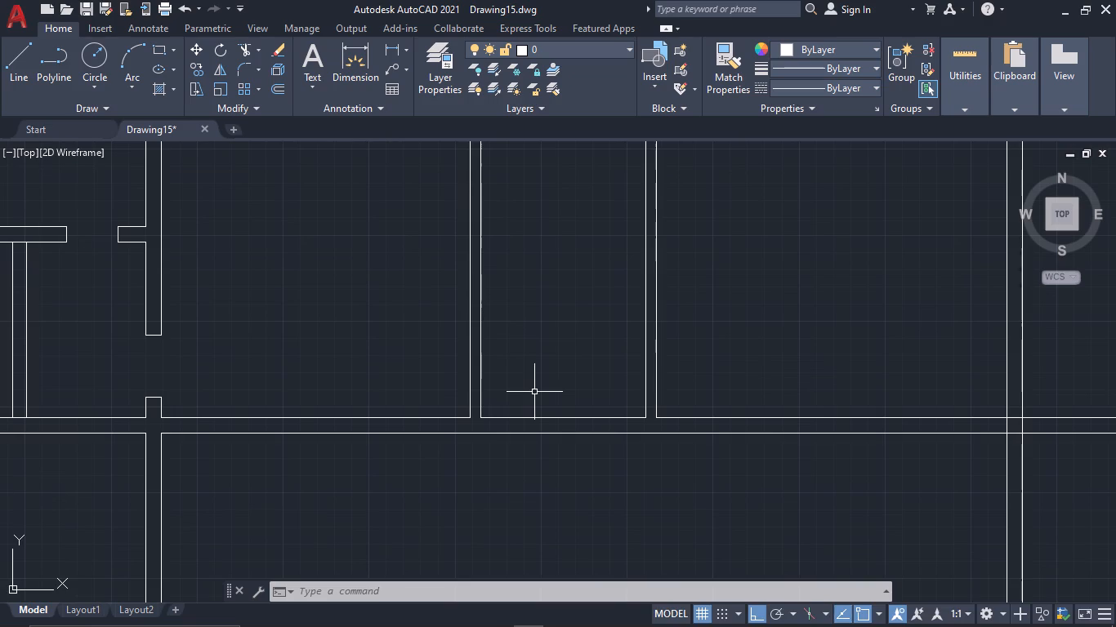
{"action": "key", "text": "l"}
{"action": "key", "text": "space"}
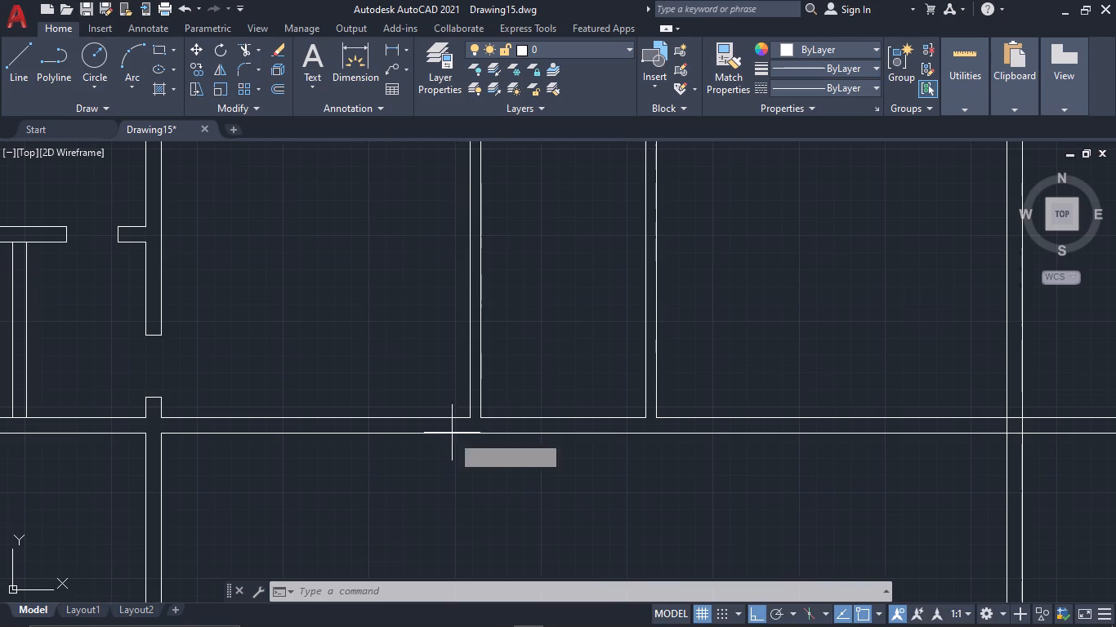
{"action": "scroll", "coordinate": [454, 438], "scroll_direction": "up", "scroll_amount": 1}
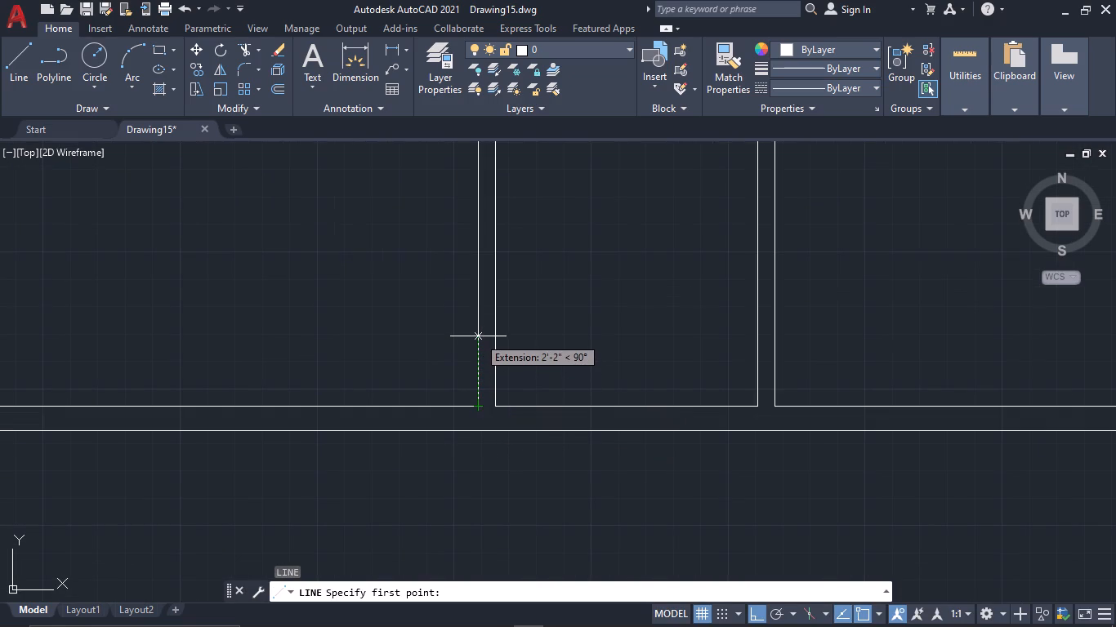
{"action": "scroll", "coordinate": [478, 336], "scroll_direction": "down", "scroll_amount": 1}
{"action": "middle_click_drag", "start_coordinate": [478, 336], "coordinate": [482, 406]}
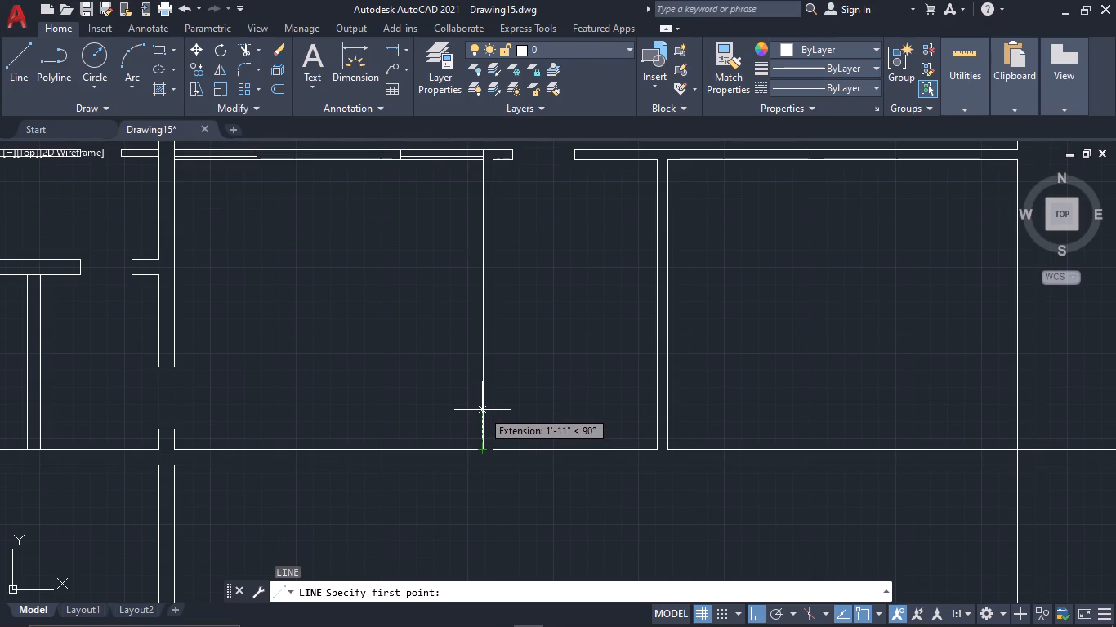
{"action": "left_click_drag", "start_coordinate": [482, 410], "coordinate": [495, 409]}
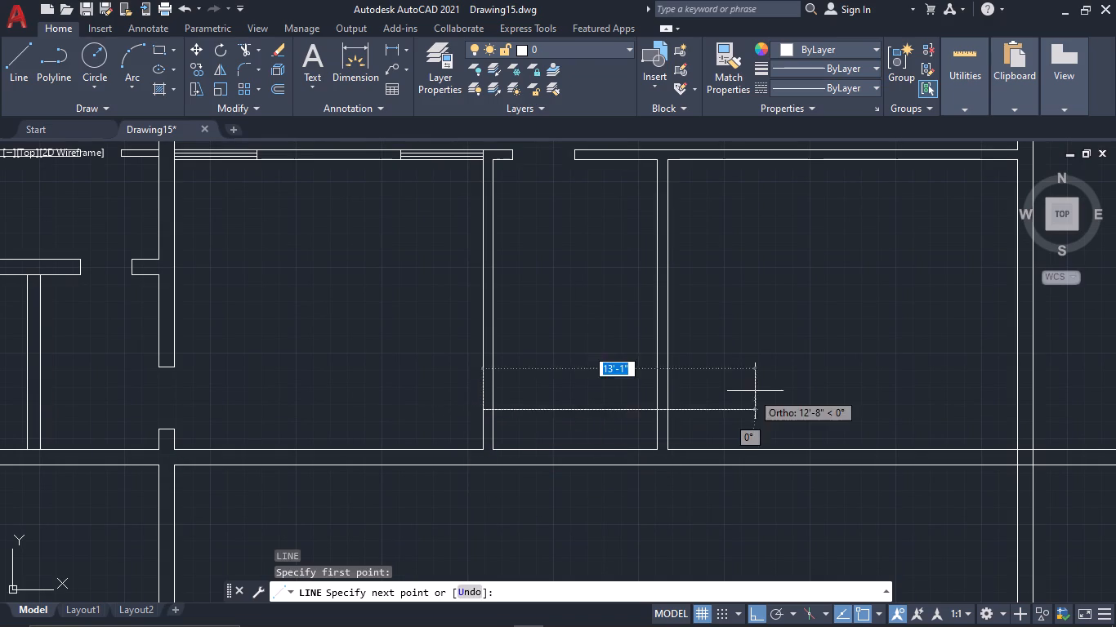
{"action": "left_click", "coordinate": [757, 390]}
{"action": "key", "text": "Escape"}
Trim the horizontal line's overhang beyond the right middle partition.
{"action": "key", "text": "t"}
{"action": "key", "text": "r"}
{"action": "key", "text": "space"}
{"action": "left_click_drag", "start_coordinate": [720, 416], "coordinate": [711, 381]}
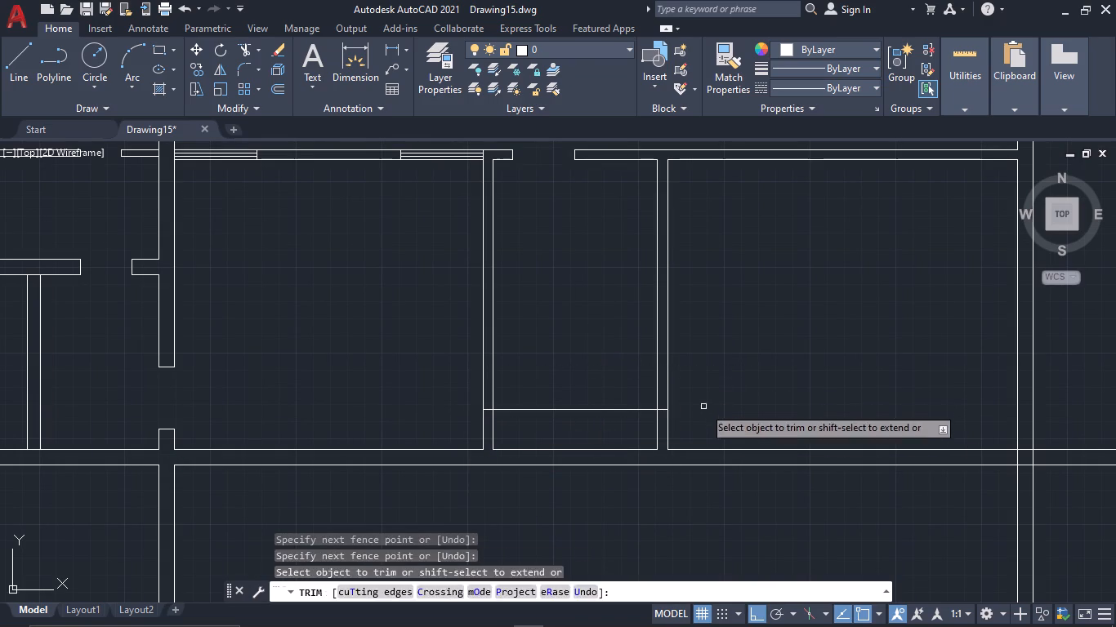
{"action": "key", "text": "Escape"}
Offset the horizontal line across the middle partitions 3' upward.
{"action": "left_click_drag", "start_coordinate": [589, 426], "coordinate": [567, 381]}
{"action": "left_click", "coordinate": [561, 370]}
{"action": "type", "text": "OF 3'"}
{"action": "key", "text": "space"}
{"action": "left_click", "coordinate": [563, 315]}
{"action": "key", "text": "Escape"}
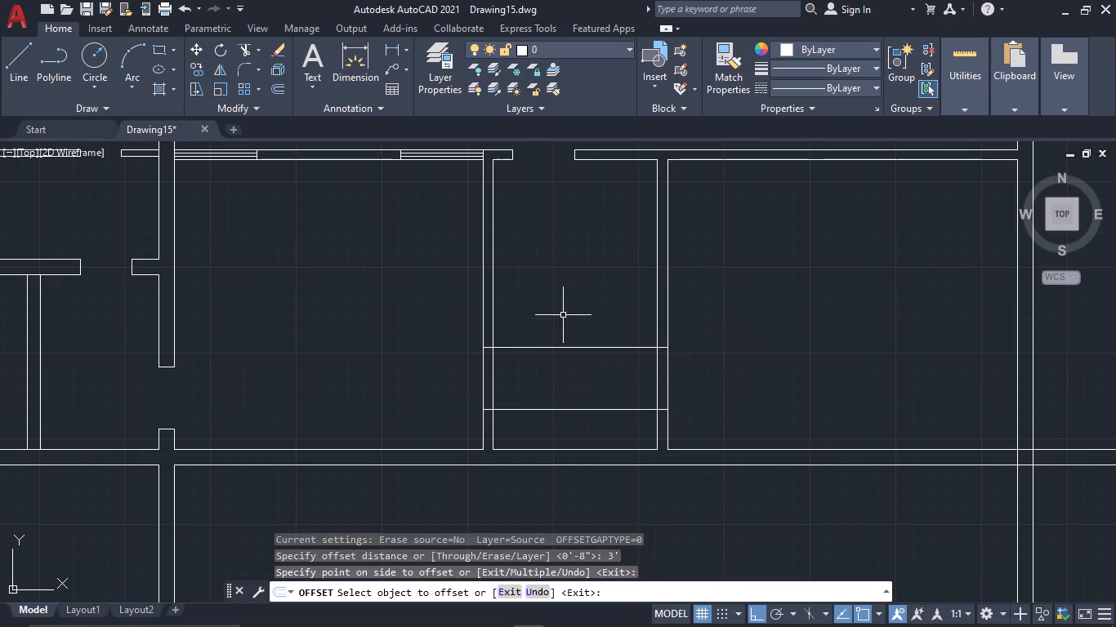
Trim all four lines of the middle partitions between the two horizontal lines to open a doorway in each partition.
{"action": "key", "text": "t"}
{"action": "key", "text": "r"}
{"action": "key", "text": "space"}
{"action": "left_click_drag", "start_coordinate": [689, 380], "coordinate": [451, 385]}
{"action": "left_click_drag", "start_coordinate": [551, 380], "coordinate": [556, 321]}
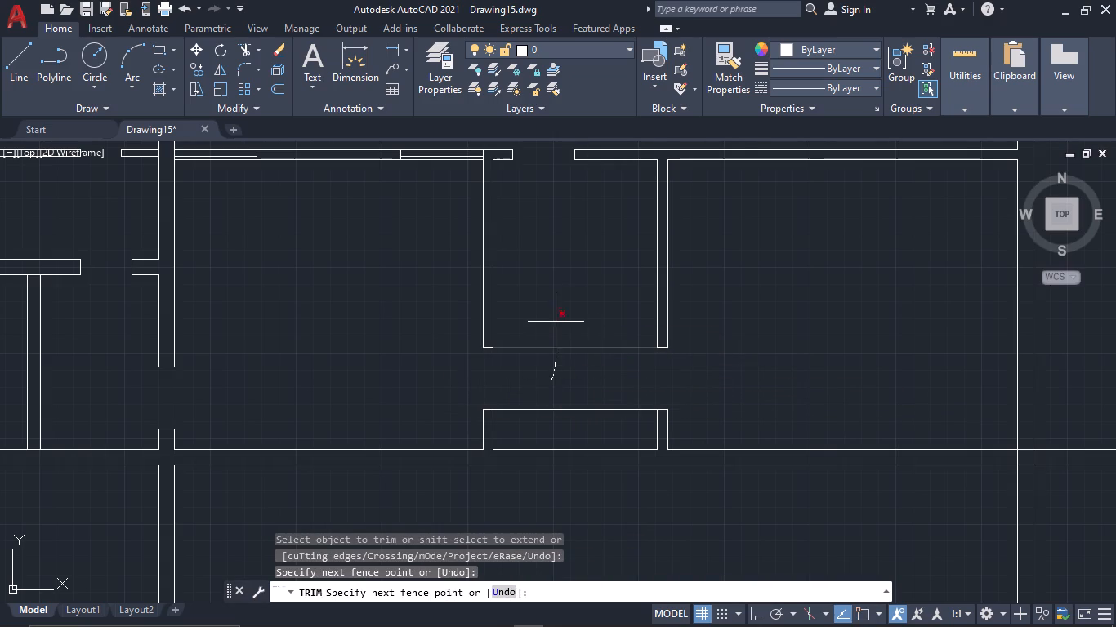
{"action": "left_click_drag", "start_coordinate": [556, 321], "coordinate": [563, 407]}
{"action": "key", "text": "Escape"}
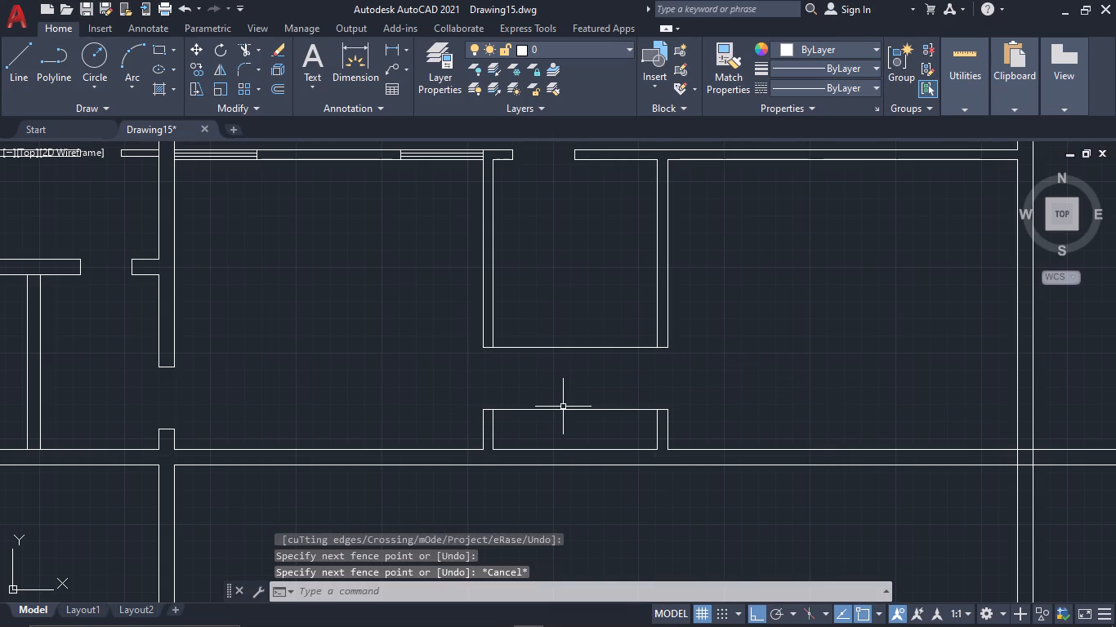
Trim both horizontal lines between the two middle partitions, leaving only the end caps at the door openings.
{"action": "key", "text": "t"}
{"action": "key", "text": "r"}
{"action": "key", "text": "space"}
{"action": "left_click_drag", "start_coordinate": [565, 419], "coordinate": [564, 310]}
{"action": "key", "text": "Escape"}
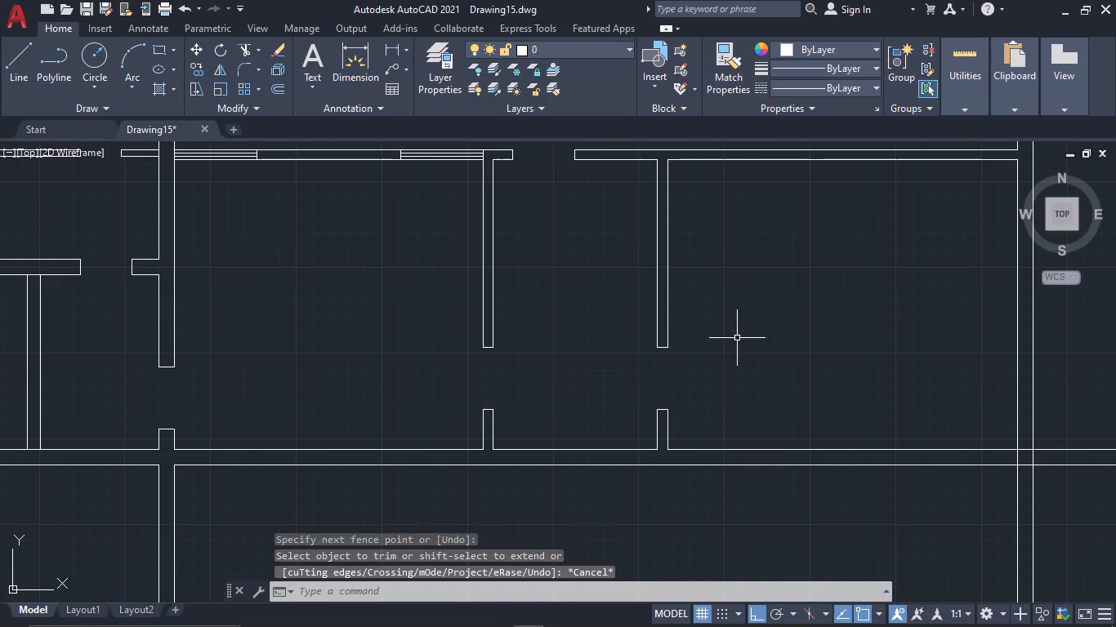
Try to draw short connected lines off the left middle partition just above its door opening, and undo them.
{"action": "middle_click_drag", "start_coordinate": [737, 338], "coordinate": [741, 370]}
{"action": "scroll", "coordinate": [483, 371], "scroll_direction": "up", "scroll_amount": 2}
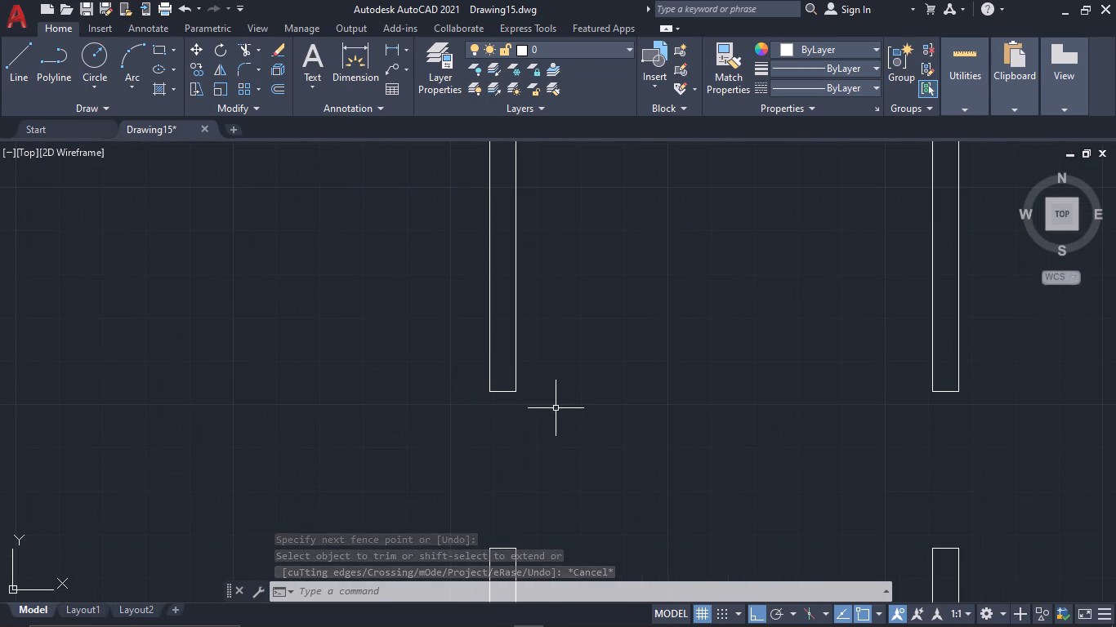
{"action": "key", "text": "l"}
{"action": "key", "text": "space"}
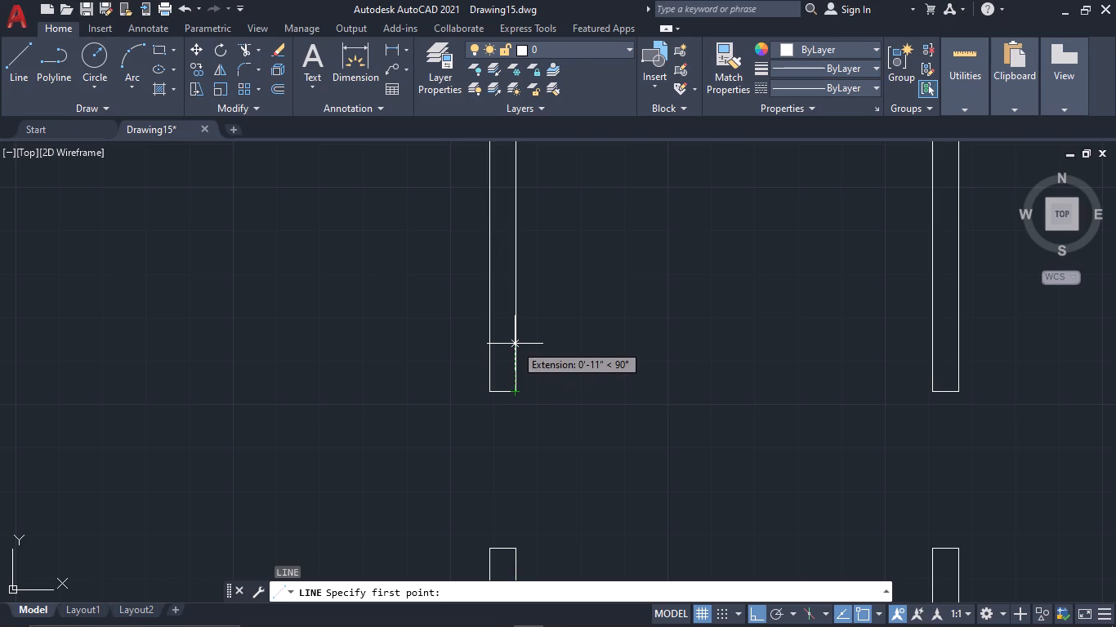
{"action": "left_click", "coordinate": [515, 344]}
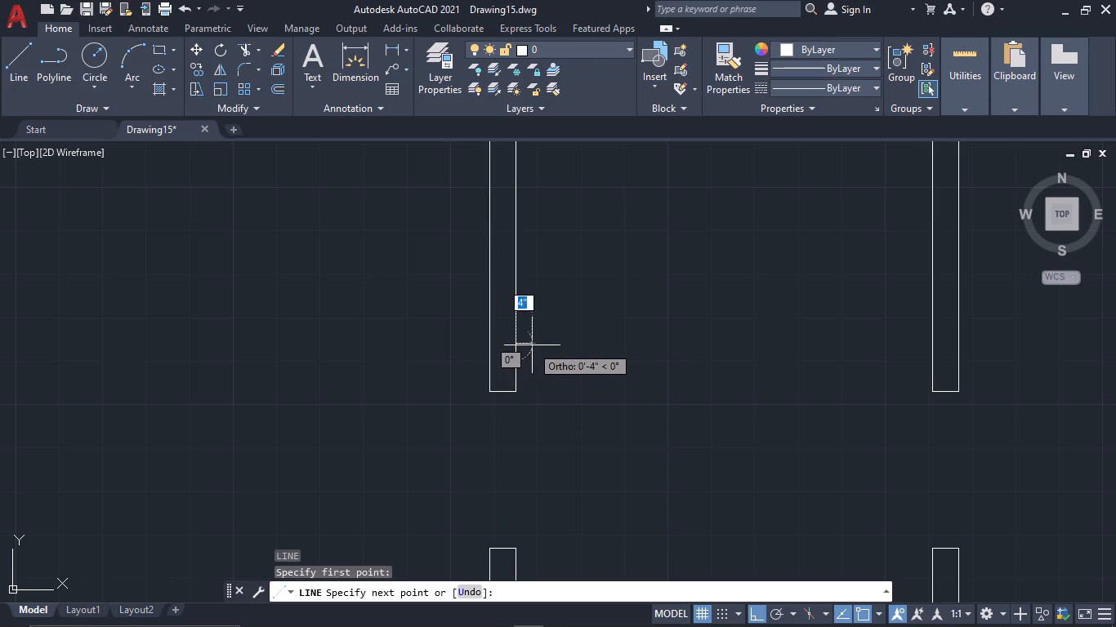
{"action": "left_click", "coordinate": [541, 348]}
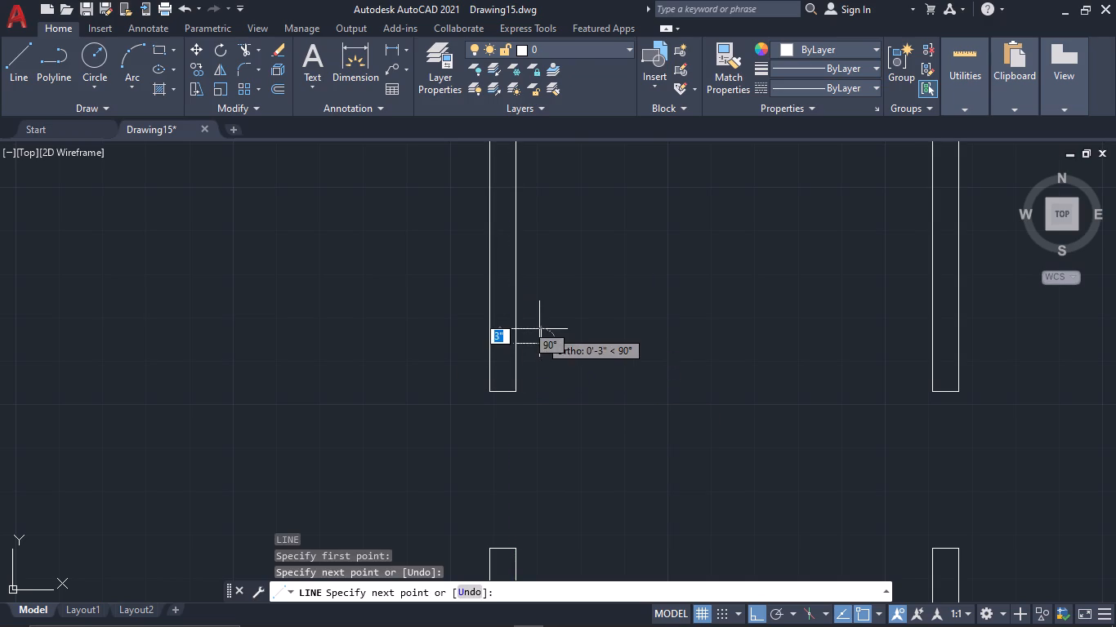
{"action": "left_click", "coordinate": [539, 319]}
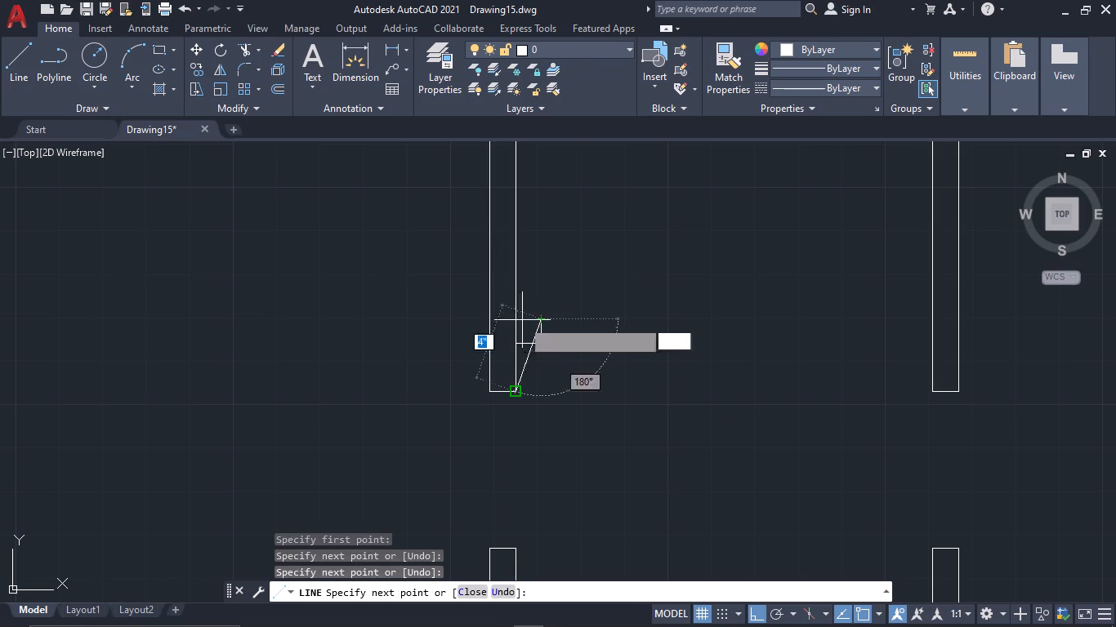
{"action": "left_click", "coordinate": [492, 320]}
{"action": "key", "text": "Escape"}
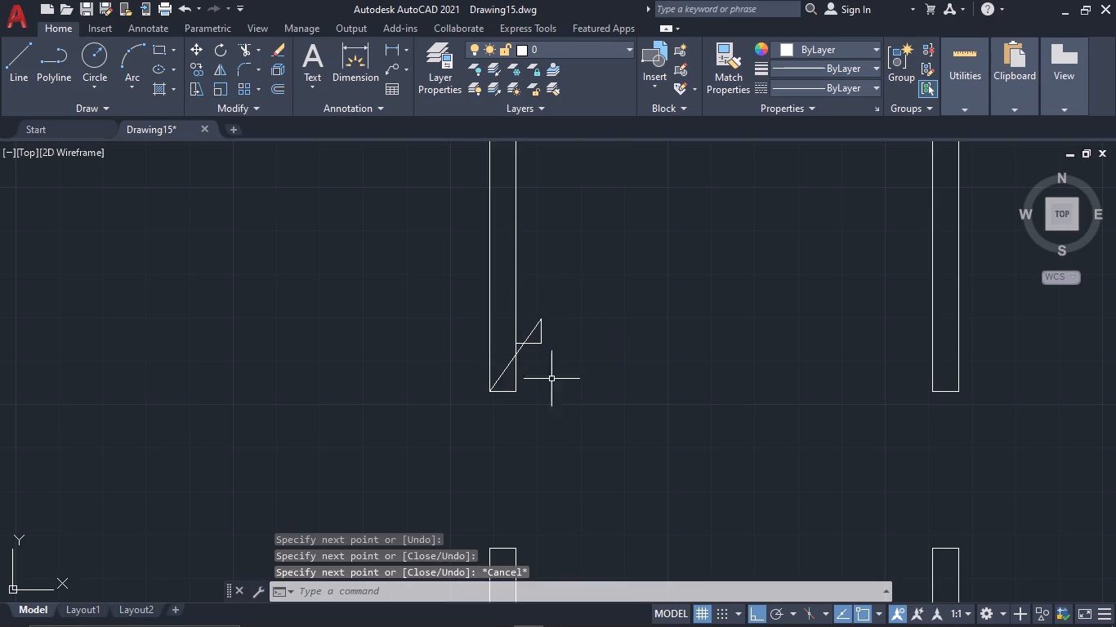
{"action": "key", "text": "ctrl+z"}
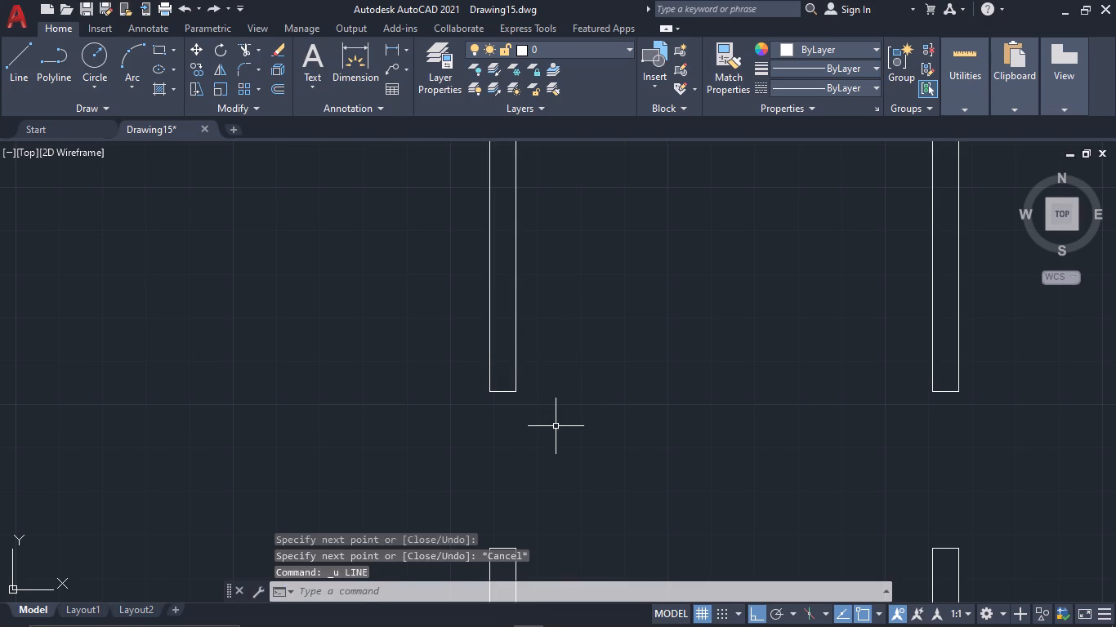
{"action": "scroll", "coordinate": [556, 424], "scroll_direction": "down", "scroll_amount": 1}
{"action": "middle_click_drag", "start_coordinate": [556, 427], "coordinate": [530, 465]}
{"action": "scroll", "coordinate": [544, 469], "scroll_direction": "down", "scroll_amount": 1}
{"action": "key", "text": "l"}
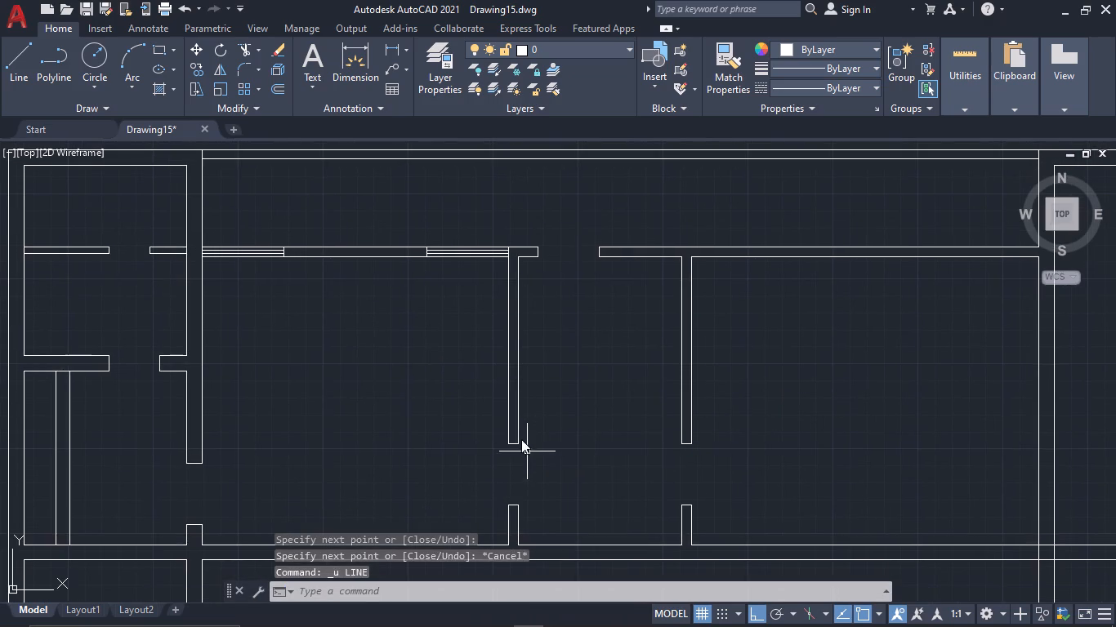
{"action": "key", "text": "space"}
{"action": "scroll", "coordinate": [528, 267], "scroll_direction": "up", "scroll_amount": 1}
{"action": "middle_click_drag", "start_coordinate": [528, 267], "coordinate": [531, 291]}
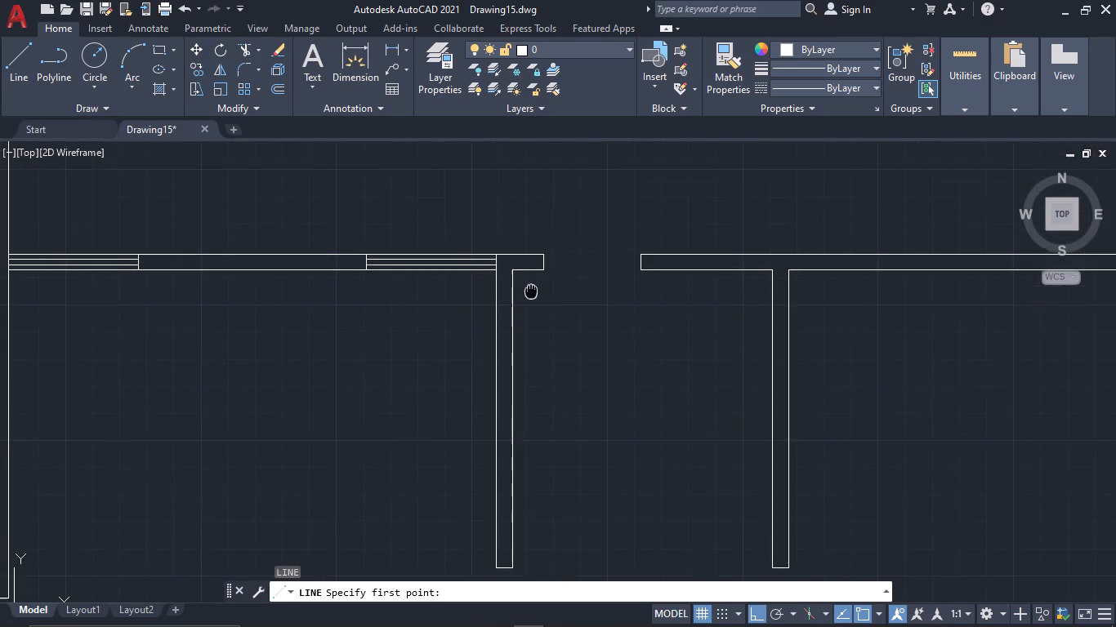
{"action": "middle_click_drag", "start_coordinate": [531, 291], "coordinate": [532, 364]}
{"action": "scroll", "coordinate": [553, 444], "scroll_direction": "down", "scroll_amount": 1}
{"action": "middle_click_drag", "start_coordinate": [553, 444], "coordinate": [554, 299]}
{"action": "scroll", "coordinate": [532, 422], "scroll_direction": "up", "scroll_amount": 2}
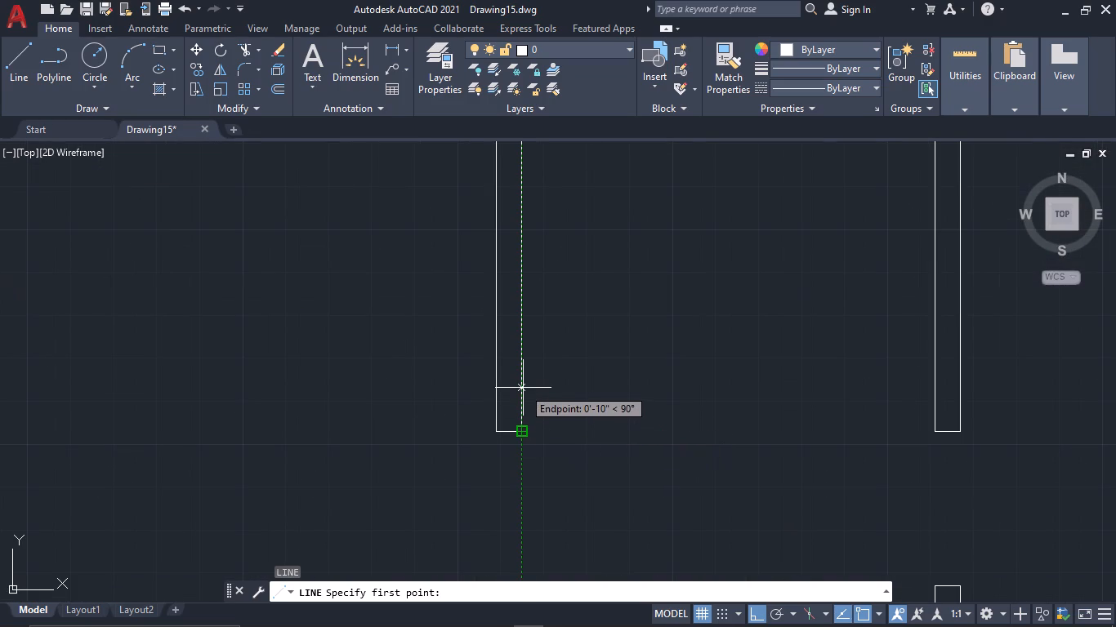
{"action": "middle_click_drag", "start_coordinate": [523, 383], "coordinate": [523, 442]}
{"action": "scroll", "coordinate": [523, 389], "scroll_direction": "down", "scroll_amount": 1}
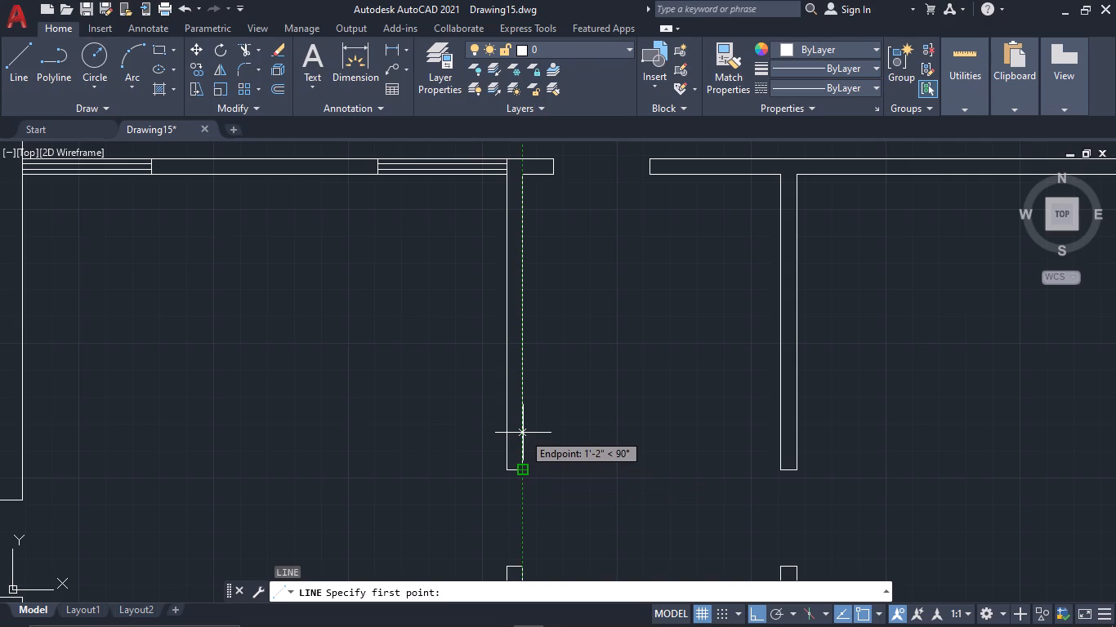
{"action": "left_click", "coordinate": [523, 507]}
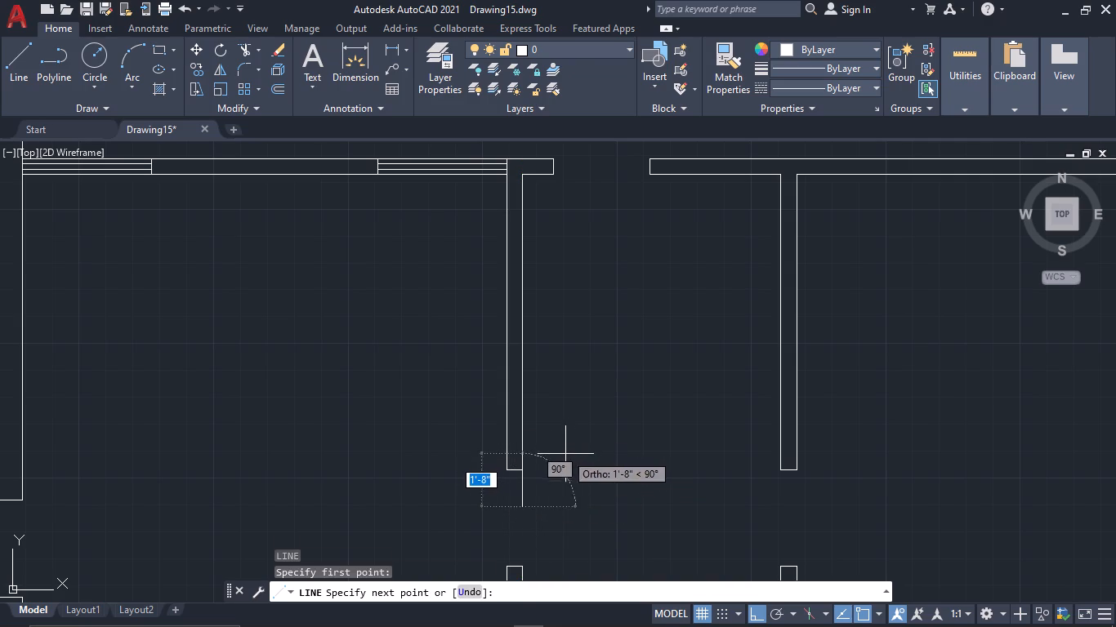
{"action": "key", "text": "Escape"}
Draw connected lines outlining a small stub on the inner side of the left middle partition, just above its door opening.
{"action": "type", "text": "L"}
{"action": "key", "text": "space"}
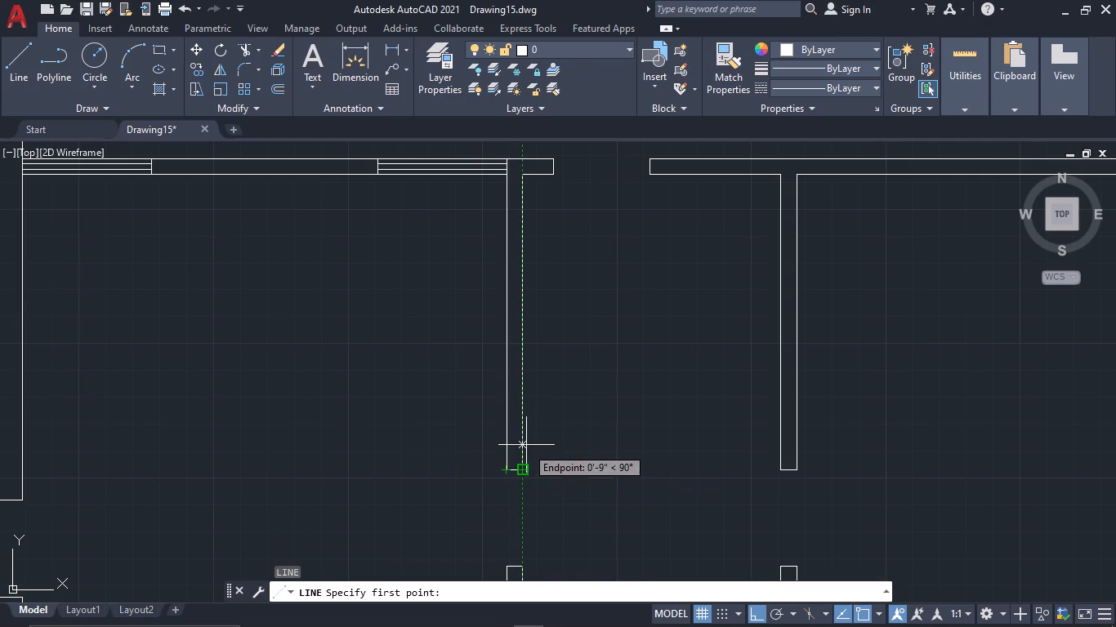
{"action": "left_click", "coordinate": [526, 442]}
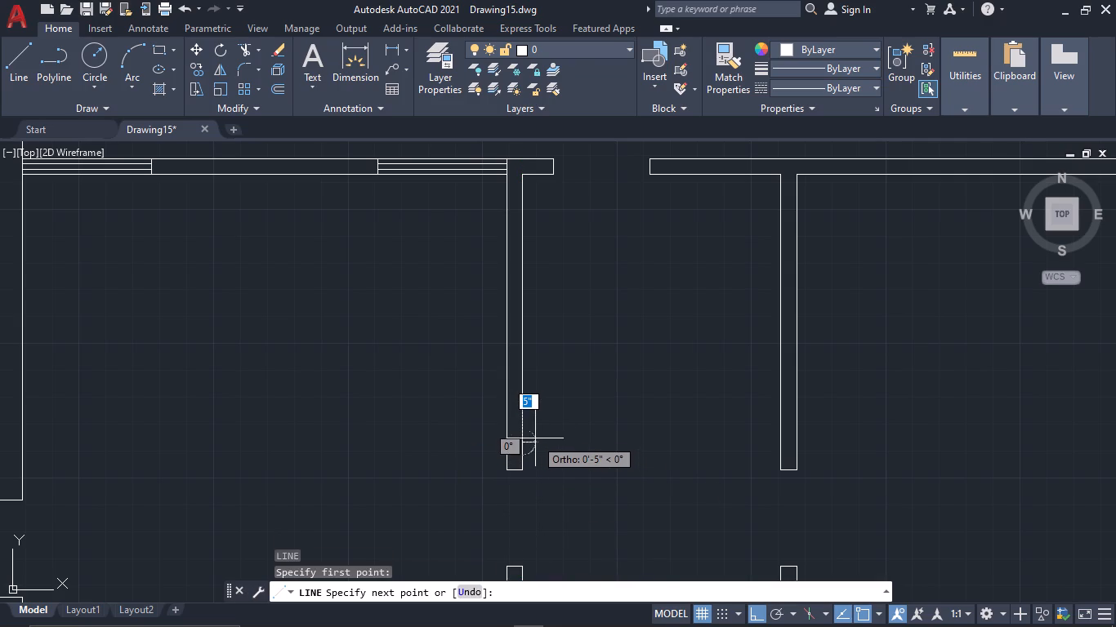
{"action": "left_click", "coordinate": [532, 438]}
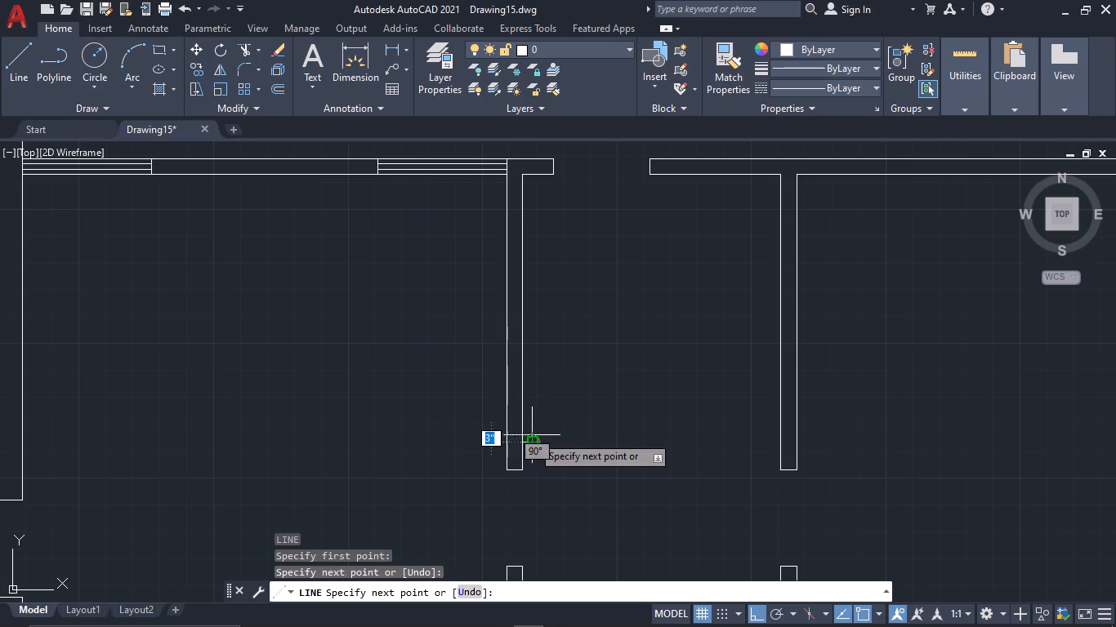
{"action": "left_click", "coordinate": [532, 427]}
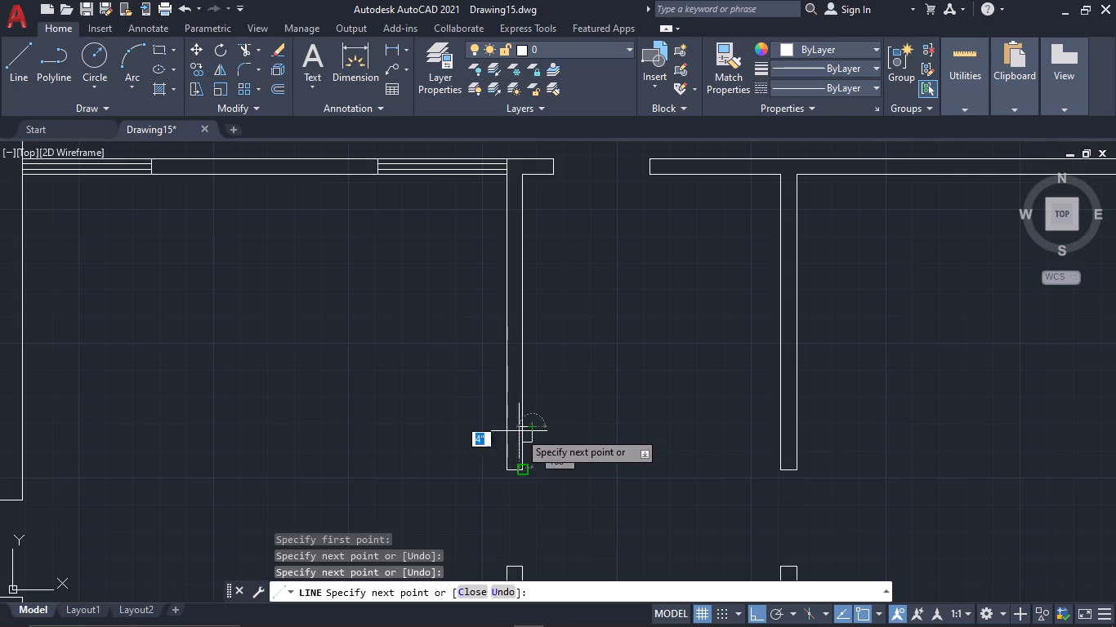
{"action": "left_click", "coordinate": [487, 427]}
{"action": "key", "text": "Escape"}
Trim the stub's upper line across and beyond the partition, and the partition line inside the stub, to join them.
{"action": "key", "text": "y"}
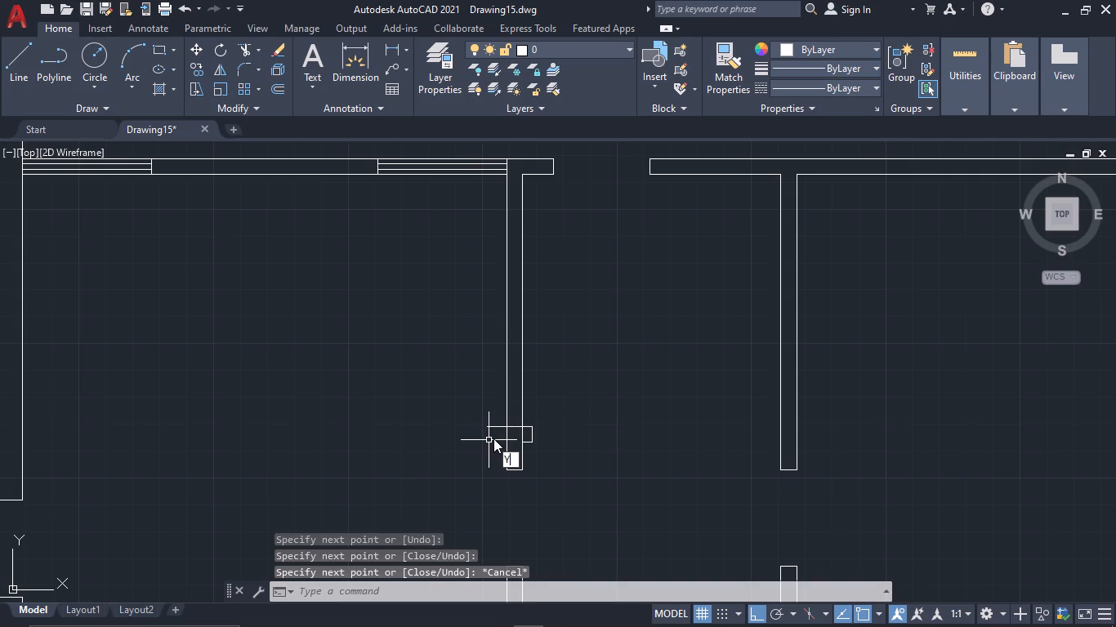
{"action": "key", "text": "BackSpace"}
{"action": "type", "text": "TR"}
{"action": "key", "text": "space"}
{"action": "scroll", "coordinate": [493, 438], "scroll_direction": "up", "scroll_amount": 2}
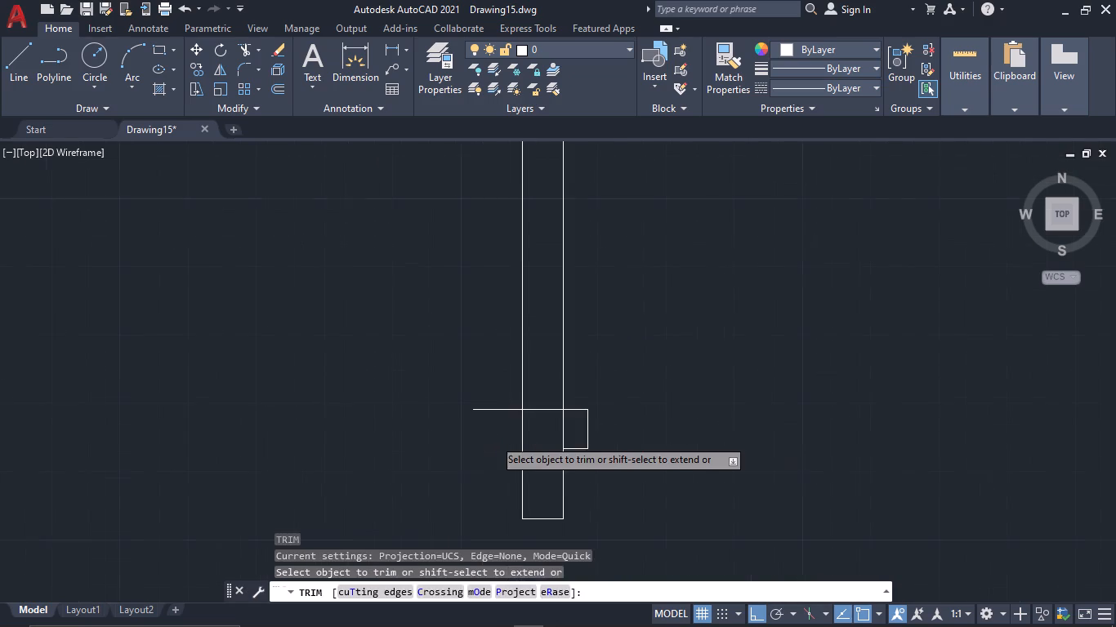
{"action": "left_click_drag", "start_coordinate": [494, 438], "coordinate": [493, 364]}
{"action": "left_click_drag", "start_coordinate": [541, 418], "coordinate": [541, 362]}
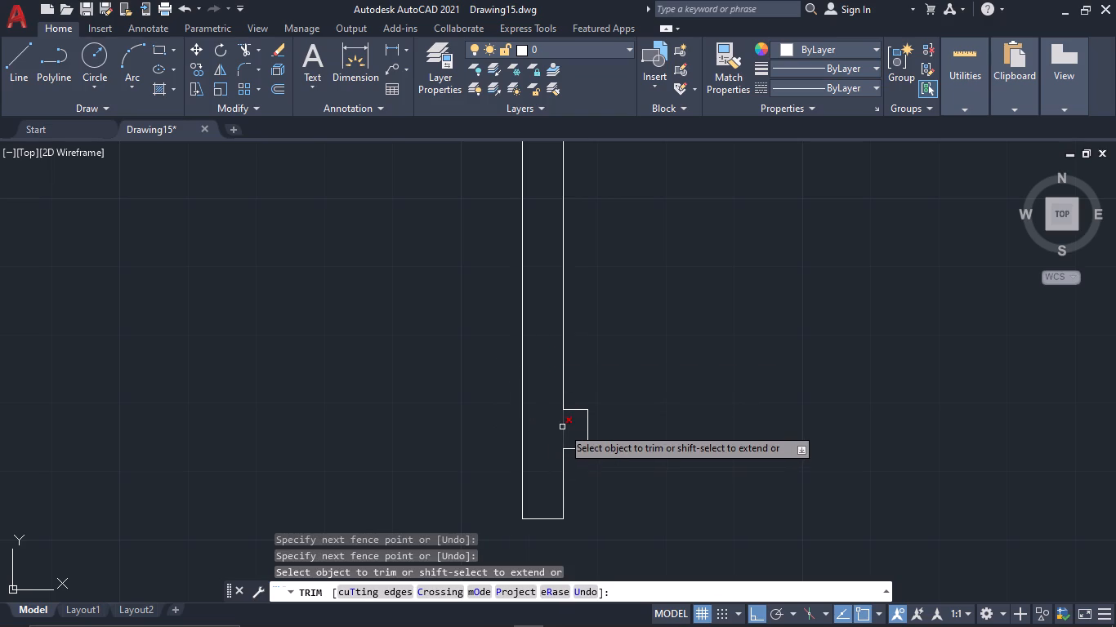
{"action": "left_click", "coordinate": [562, 427]}
{"action": "scroll", "coordinate": [608, 444], "scroll_direction": "down", "scroll_amount": 2}
{"action": "key", "text": "Escape"}
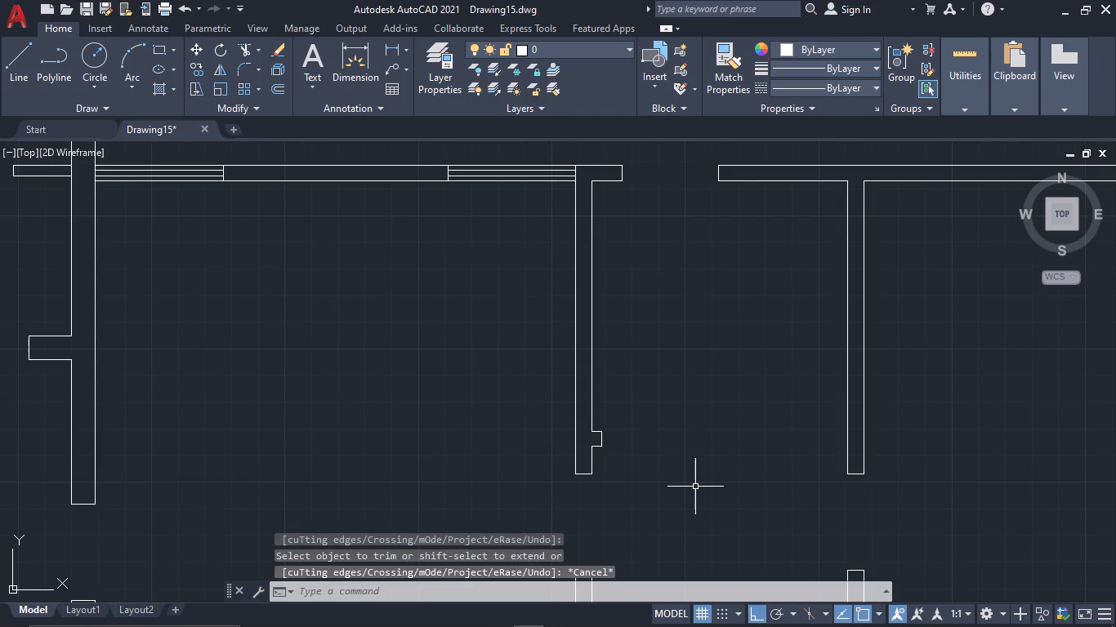
Offset the stub's short vertical end line 3' toward the right middle partition.
{"action": "scroll", "coordinate": [709, 491], "scroll_direction": "down", "scroll_amount": 1}
{"action": "middle_click_drag", "start_coordinate": [706, 487], "coordinate": [641, 474]}
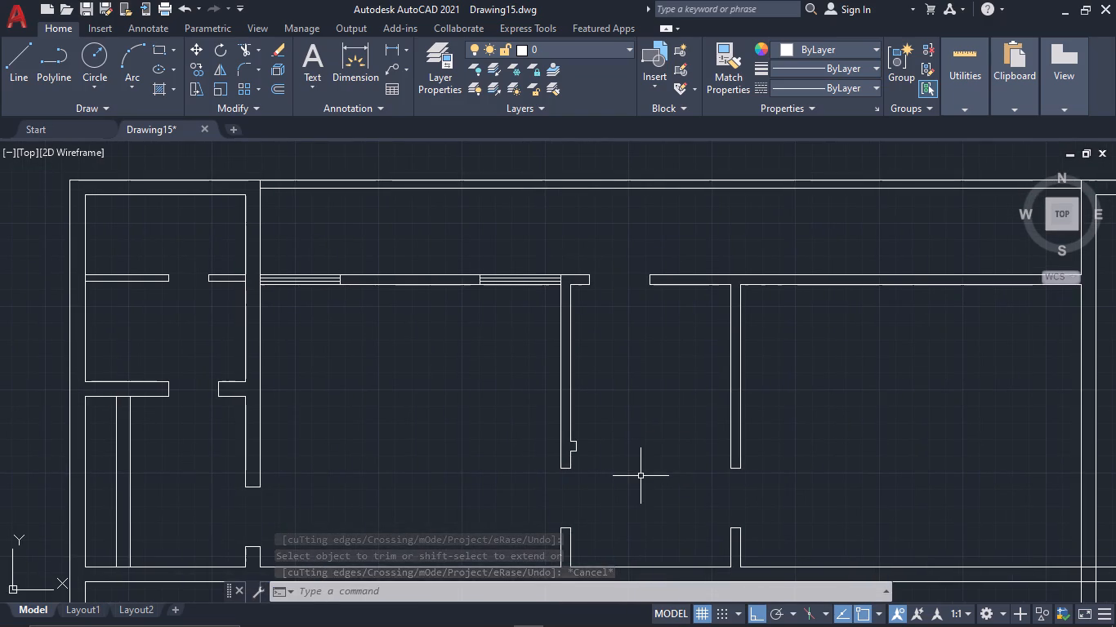
{"action": "key", "text": "l"}
{"action": "key", "text": "Escape"}
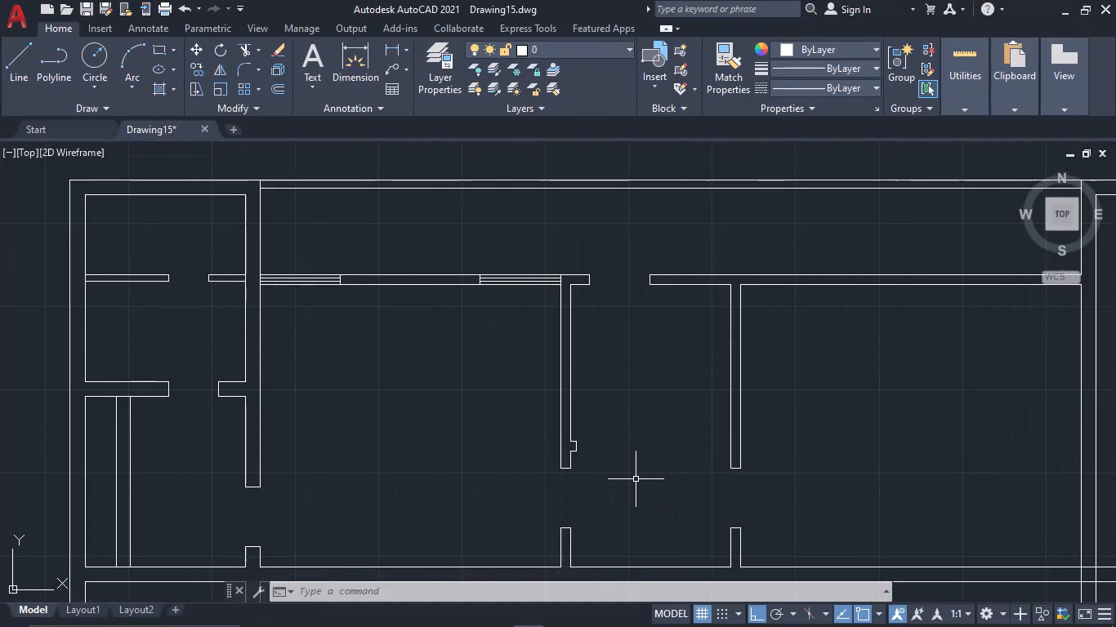
{"action": "type", "text": "OF"}
{"action": "key", "text": "space"}
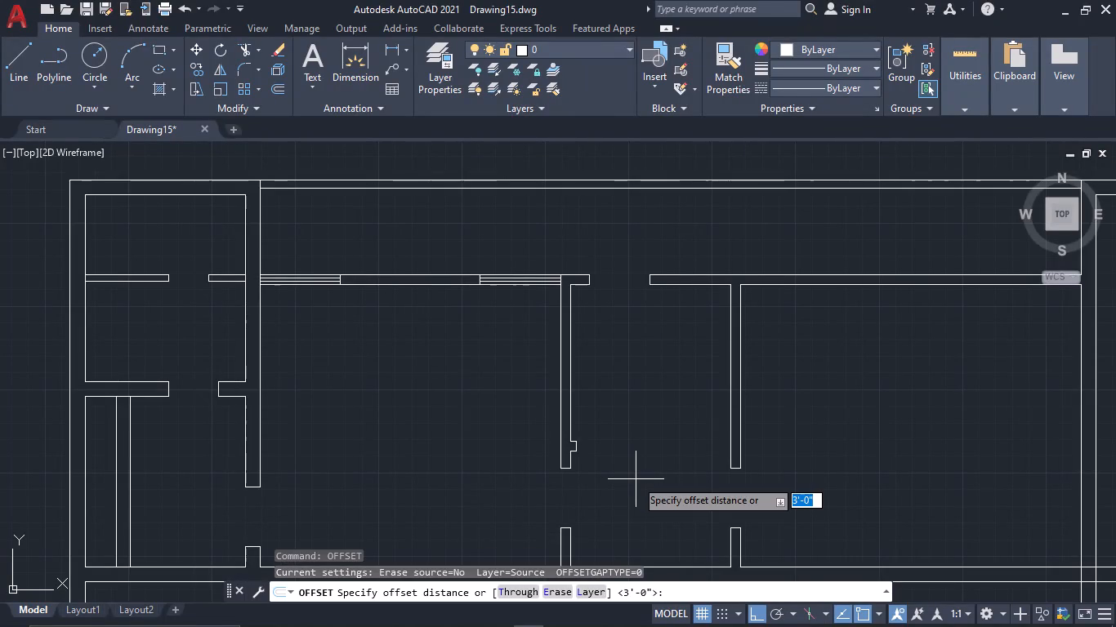
{"action": "type", "text": "3'"}
{"action": "key", "text": "space"}
{"action": "scroll", "coordinate": [636, 479], "scroll_direction": "up", "scroll_amount": 2}
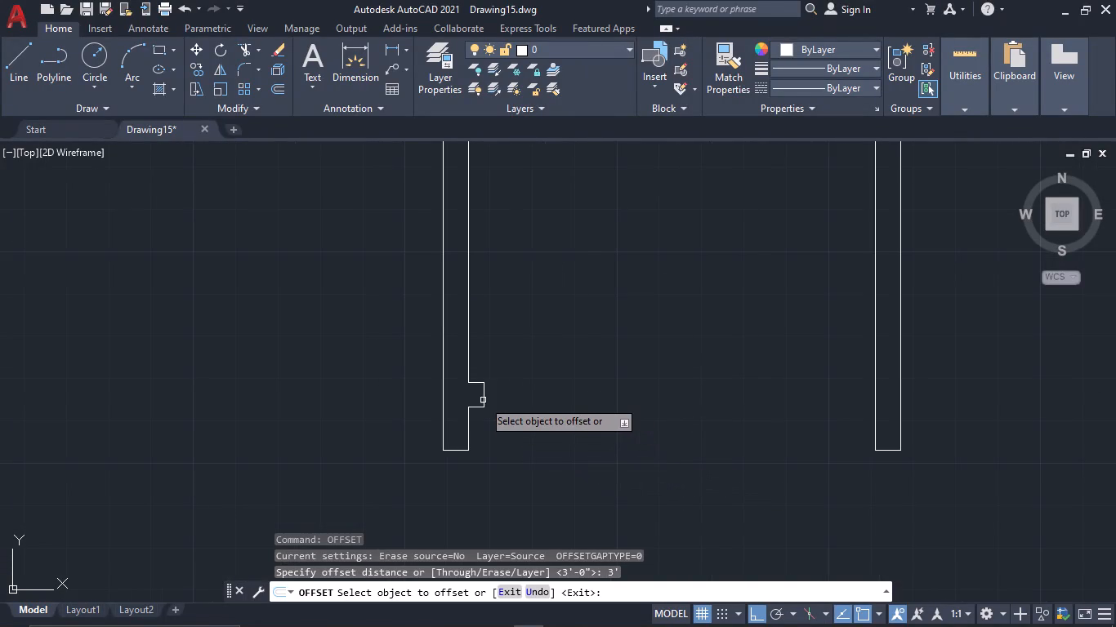
{"action": "left_click", "coordinate": [484, 394]}
{"action": "left_click", "coordinate": [648, 399]}
{"action": "key", "text": "Escape"}
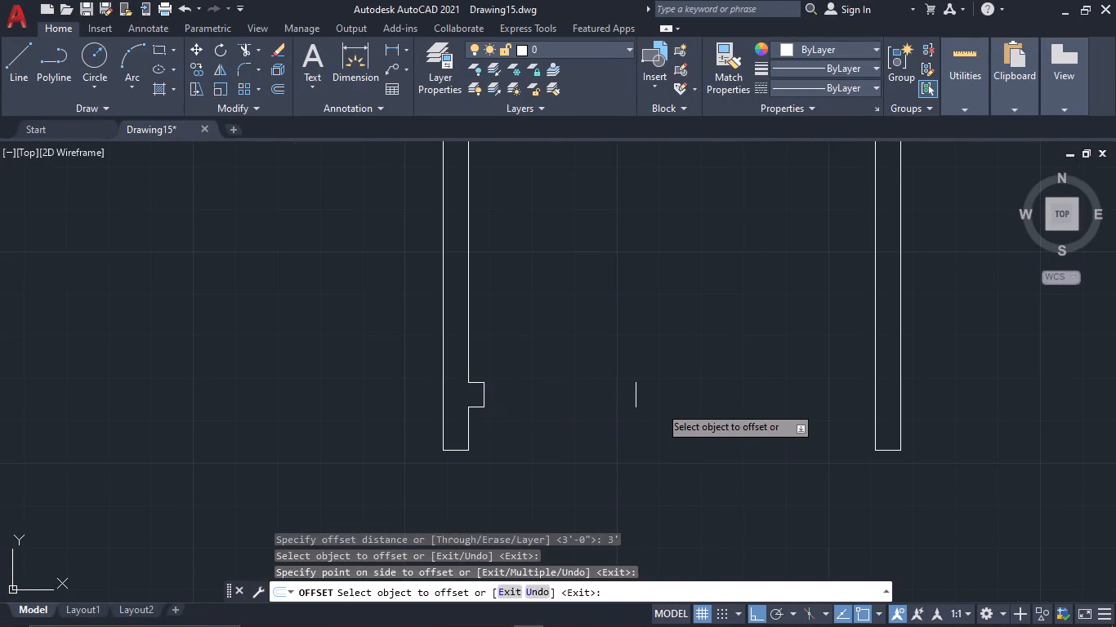
Draw a horizontal line from the top of the offset line across and beyond the right middle partition.
{"action": "scroll", "coordinate": [665, 408], "scroll_direction": "down", "scroll_amount": 1}
{"action": "key", "text": "l"}
{"action": "key", "text": "space"}
{"action": "left_click_drag", "start_coordinate": [650, 393], "coordinate": [681, 393]}
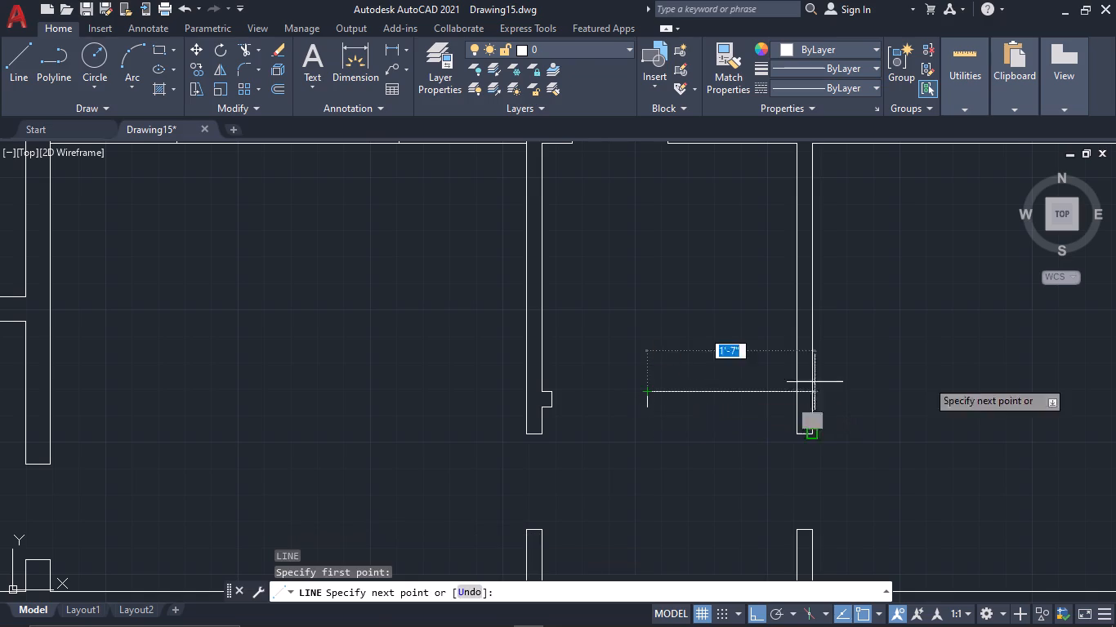
{"action": "left_click", "coordinate": [964, 379]}
{"action": "key", "text": "Escape"}
Offset the new horizontal line 6" downward to form a wall crossing the right middle partition.
{"action": "left_click_drag", "start_coordinate": [916, 424], "coordinate": [913, 406]}
{"action": "left_click", "coordinate": [909, 398]}
{"action": "left_click_drag", "start_coordinate": [908, 397], "coordinate": [879, 365]}
{"action": "left_click", "coordinate": [878, 364]}
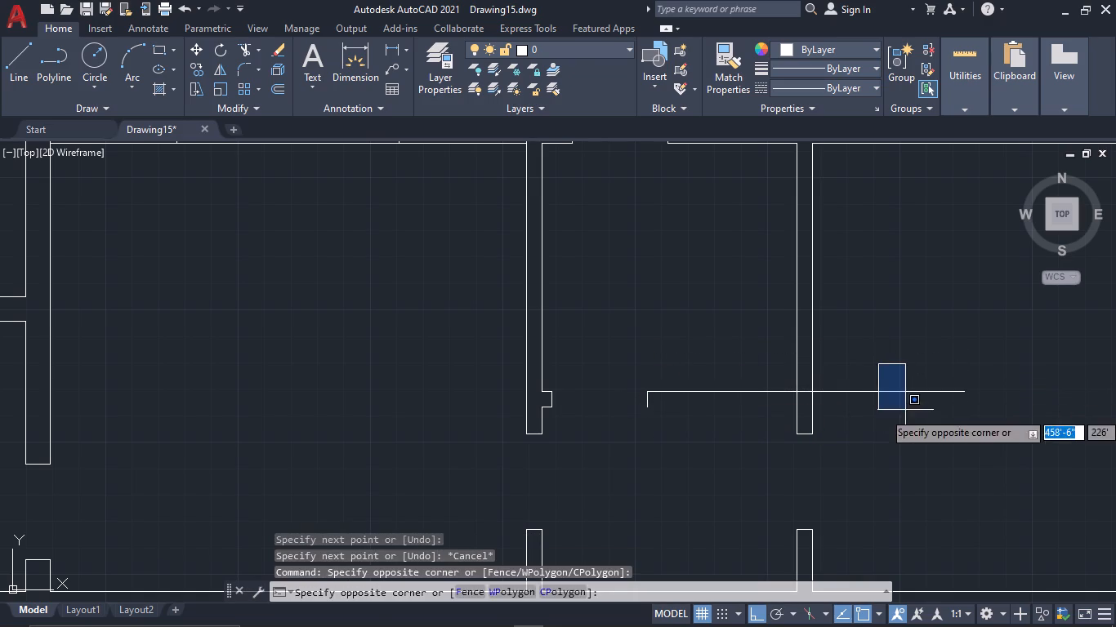
{"action": "left_click", "coordinate": [913, 425]}
{"action": "left_click_drag", "start_coordinate": [948, 441], "coordinate": [926, 410]}
{"action": "left_click", "coordinate": [901, 380]}
{"action": "type", "text": "OF 6"}
{"action": "type", "text": "\""}
{"action": "key", "text": "space"}
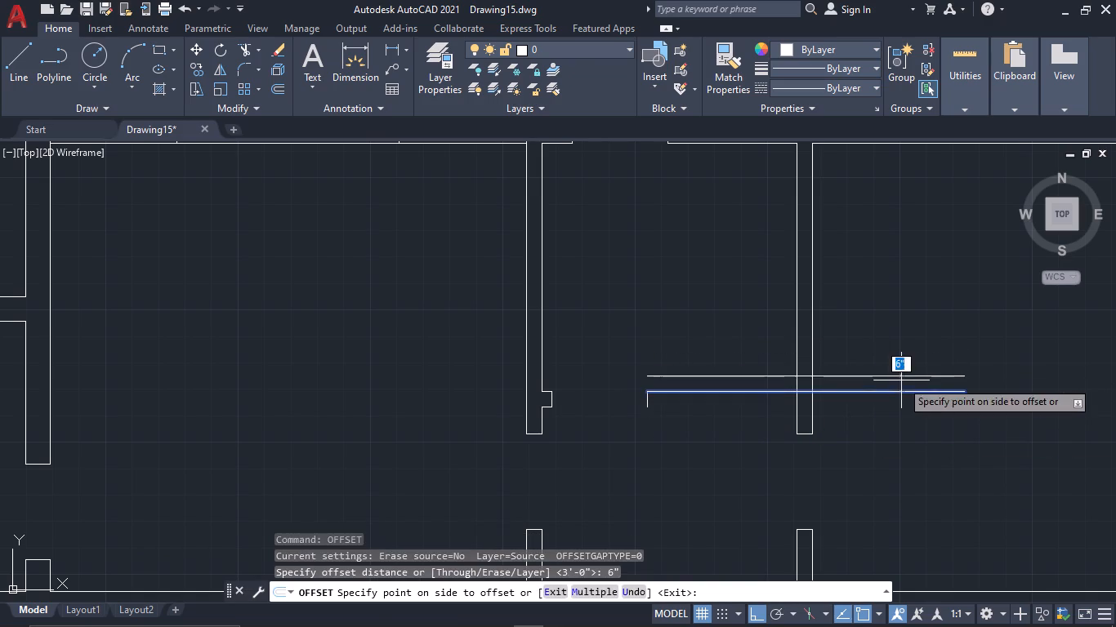
{"action": "left_click", "coordinate": [899, 443]}
{"action": "key", "text": "Escape"}
Trim the partition lines and the horizontal wall lines inside their crossing at the right middle partition.
{"action": "key", "text": "t"}
{"action": "key", "text": "r"}
{"action": "key", "text": "space"}
{"action": "scroll", "coordinate": [842, 411], "scroll_direction": "up", "scroll_amount": 2}
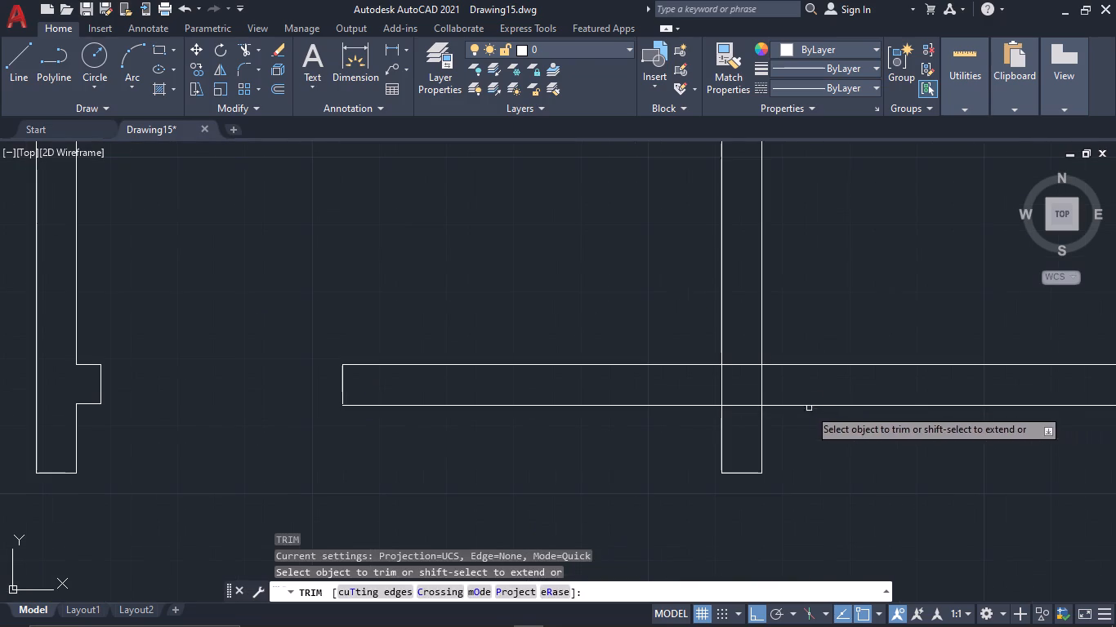
{"action": "left_click_drag", "start_coordinate": [790, 391], "coordinate": [681, 388]}
{"action": "left_click_drag", "start_coordinate": [749, 432], "coordinate": [729, 324]}
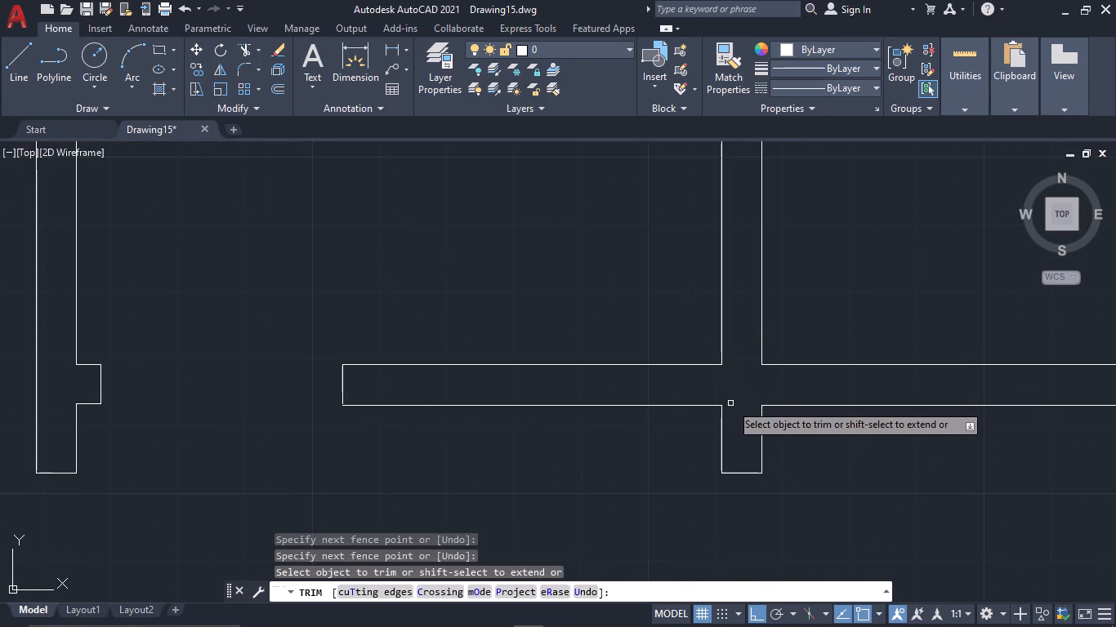
{"action": "key", "text": "Escape"}
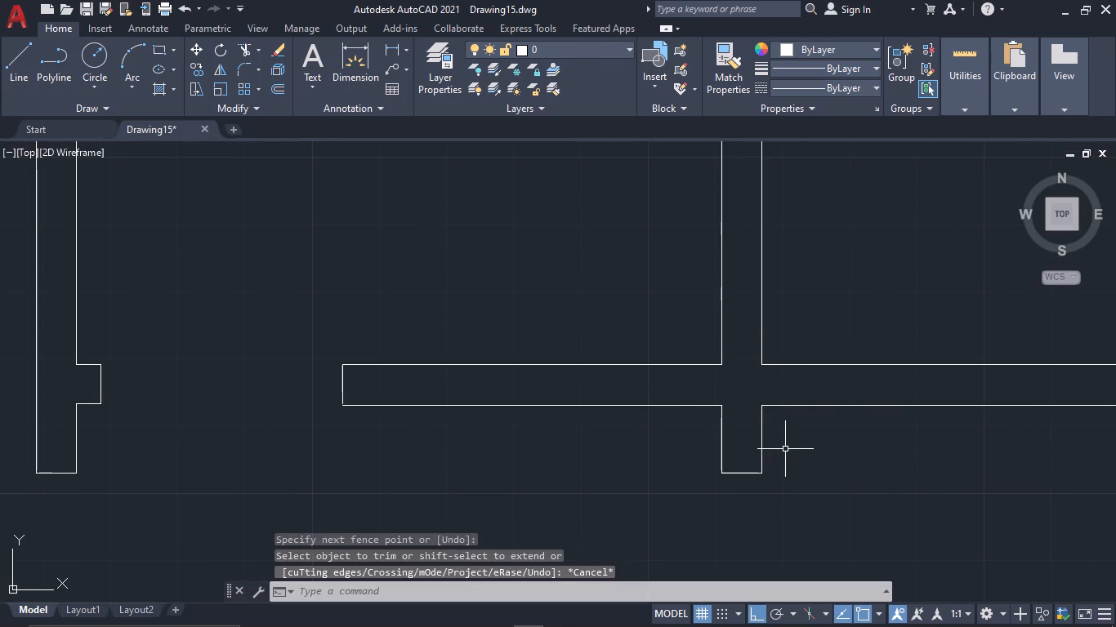
Extend the horizontal wall's lower line across the gap at the right middle partition.
{"action": "key", "text": "l"}
{"action": "key", "text": "Escape"}
{"action": "key", "text": "e"}
{"action": "key", "text": "x"}
{"action": "key", "text": "space"}
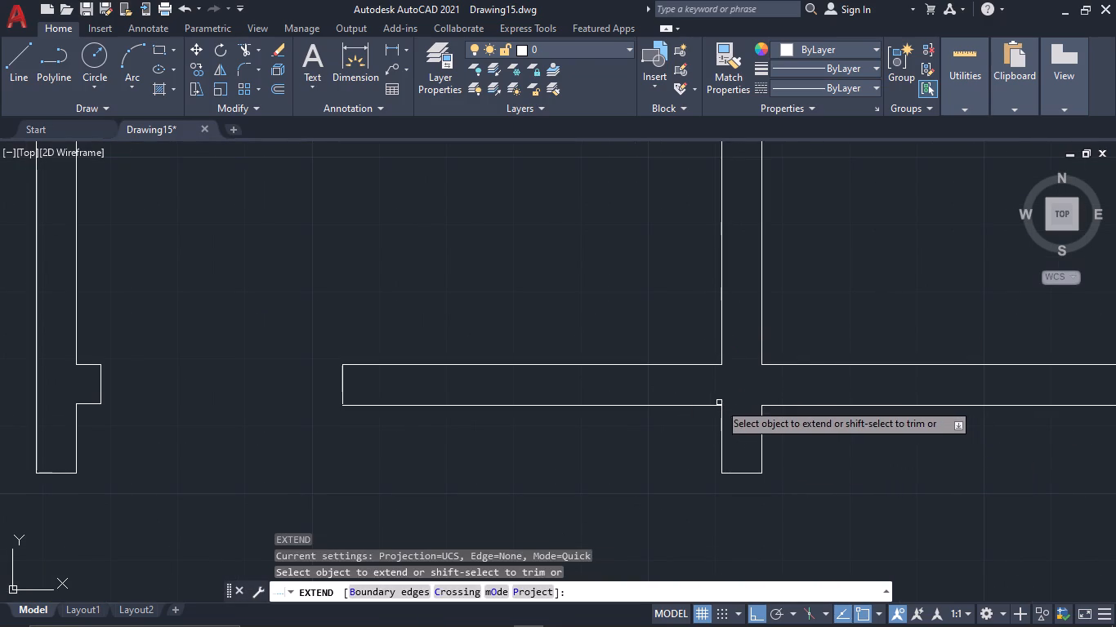
{"action": "left_click", "coordinate": [716, 407]}
{"action": "key", "text": "Escape"}
Remove the right middle partition's remaining side lines and end cap below the horizontal wall using Trim.
{"action": "key", "text": "t"}
{"action": "key", "text": "r"}
{"action": "key", "text": "space"}
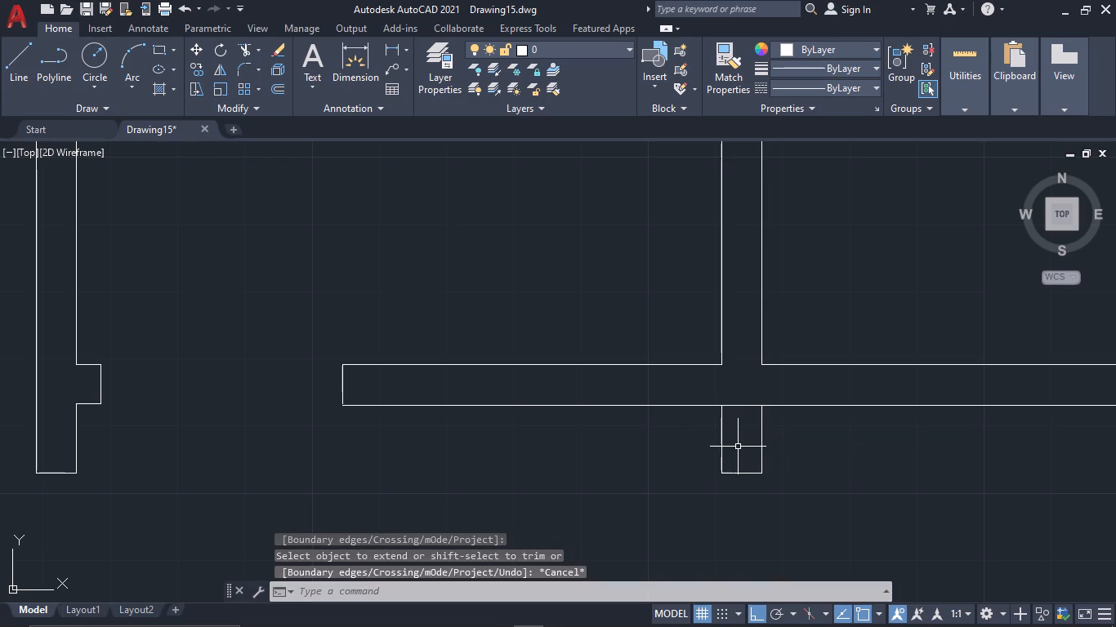
{"action": "left_click_drag", "start_coordinate": [795, 456], "coordinate": [695, 456]}
{"action": "left_click", "coordinate": [741, 474]}
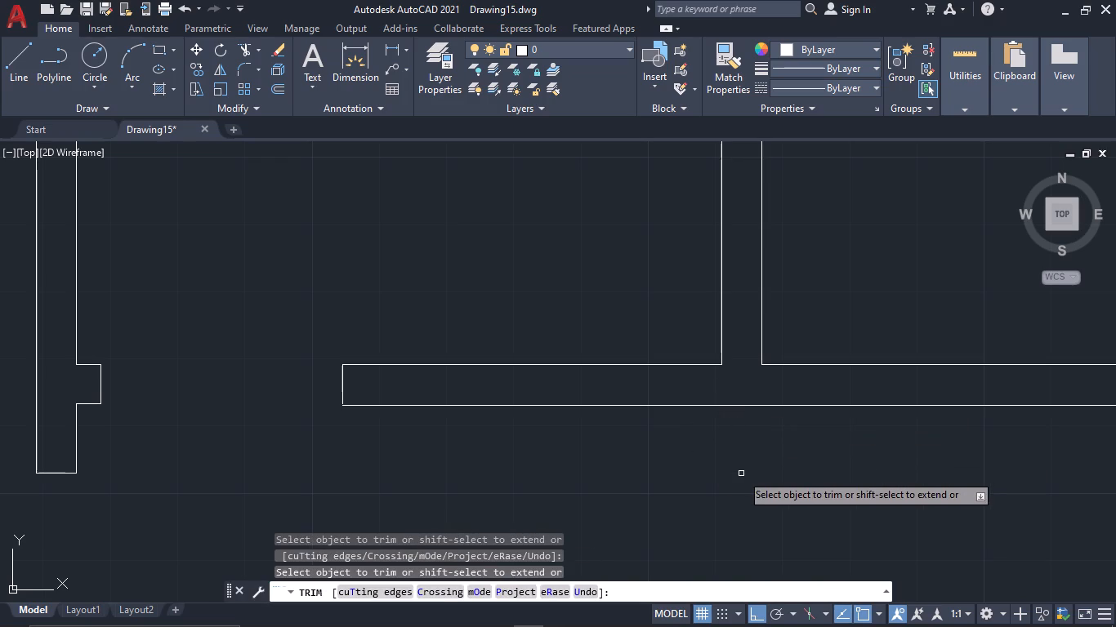
{"action": "key", "text": "Escape"}
Draw a vertical line down from the horizontal wall's upper line, starting about 1'-9" right of the right middle partition.
{"action": "scroll", "coordinate": [766, 477], "scroll_direction": "down", "scroll_amount": 2}
{"action": "middle_click_drag", "start_coordinate": [770, 475], "coordinate": [632, 453]}
{"action": "key", "text": "Escape"}
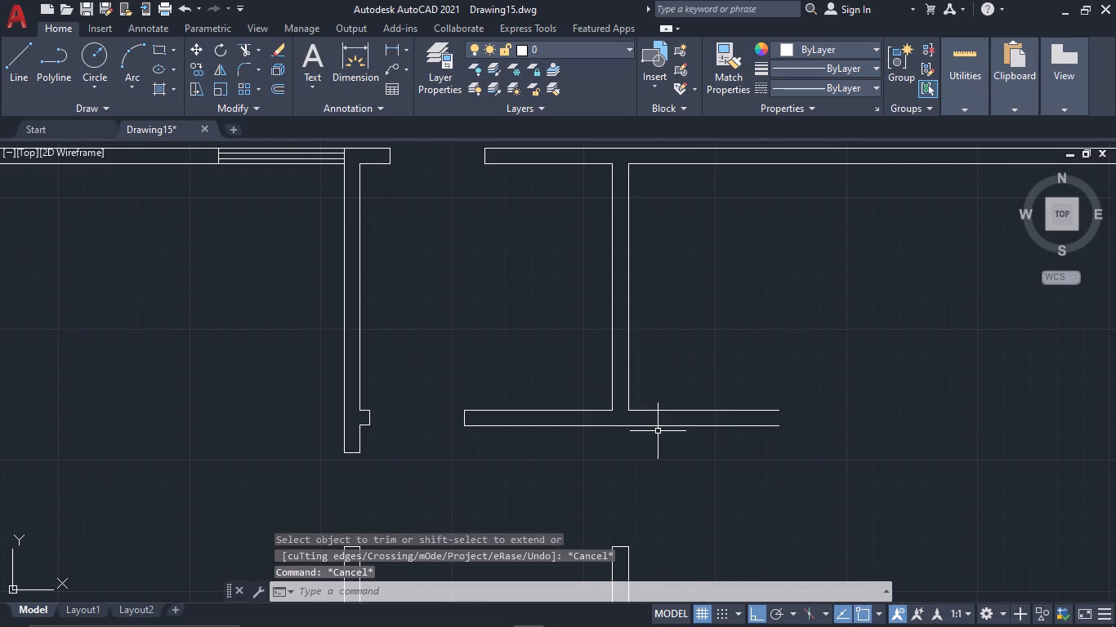
{"action": "type", "text": "L"}
{"action": "key", "text": "space"}
{"action": "scroll", "coordinate": [658, 431], "scroll_direction": "up", "scroll_amount": 2}
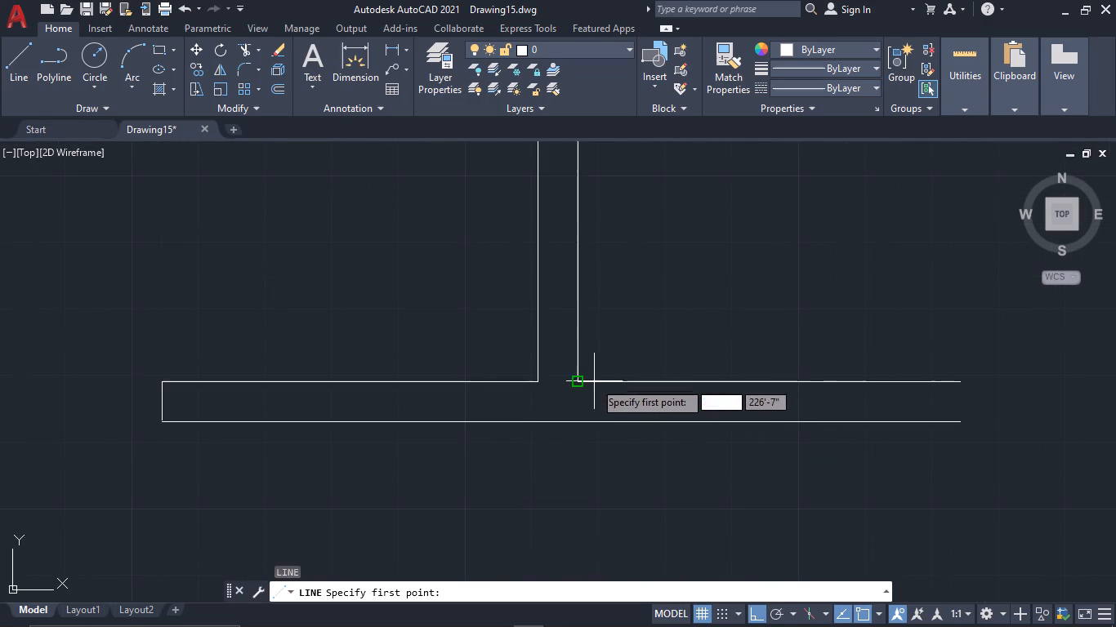
{"action": "left_click", "coordinate": [717, 378]}
{"action": "left_click", "coordinate": [744, 515]}
{"action": "key", "text": "Escape"}
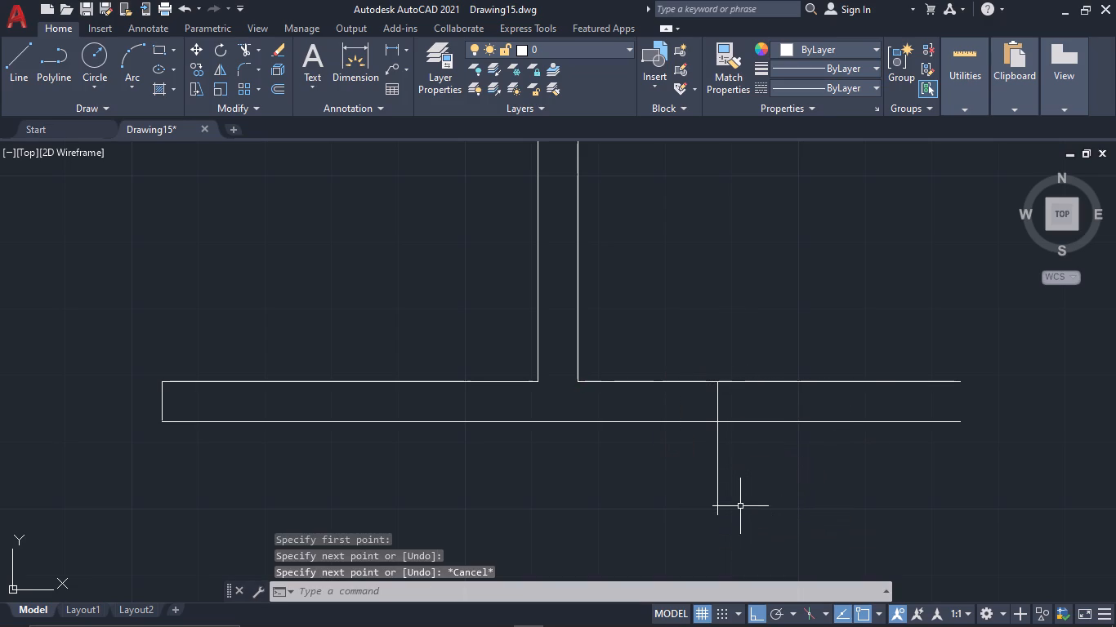
Trim both horizontal wall lines beyond the new vertical line.
{"action": "key", "text": "t"}
{"action": "key", "text": "r"}
{"action": "key", "text": "space"}
{"action": "left_click_drag", "start_coordinate": [756, 465], "coordinate": [772, 336]}
{"action": "key", "text": "Escape"}
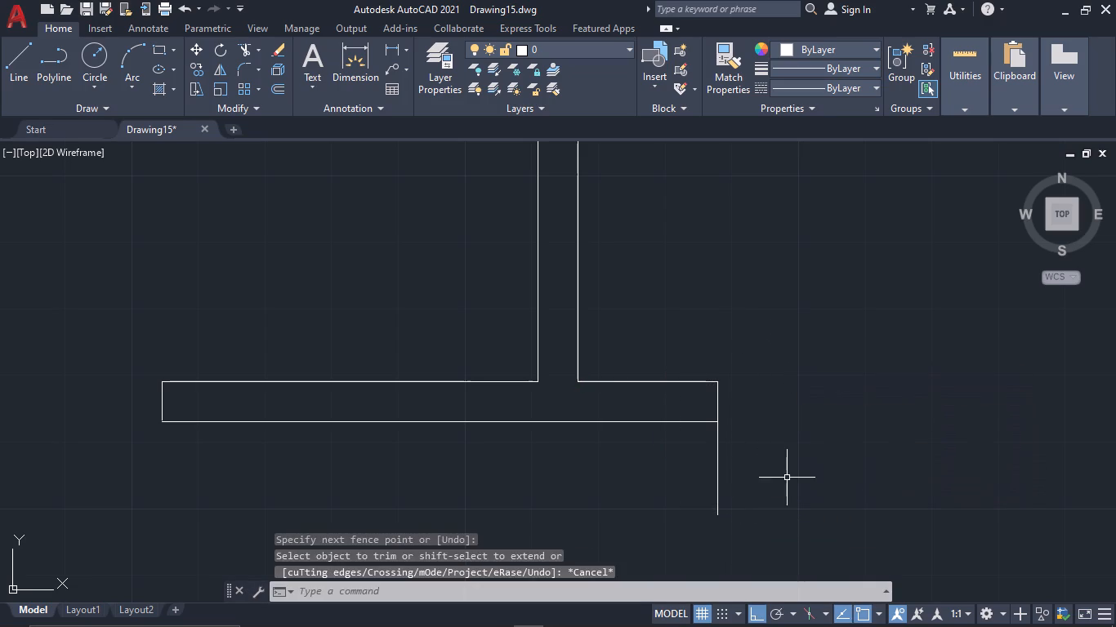
Offset the vertical line at the wall's right end 6" to the left to form a return wall.
{"action": "left_click_drag", "start_coordinate": [787, 478], "coordinate": [748, 472]}
{"action": "left_click", "coordinate": [662, 460]}
{"action": "type", "text": "OF 6\""}
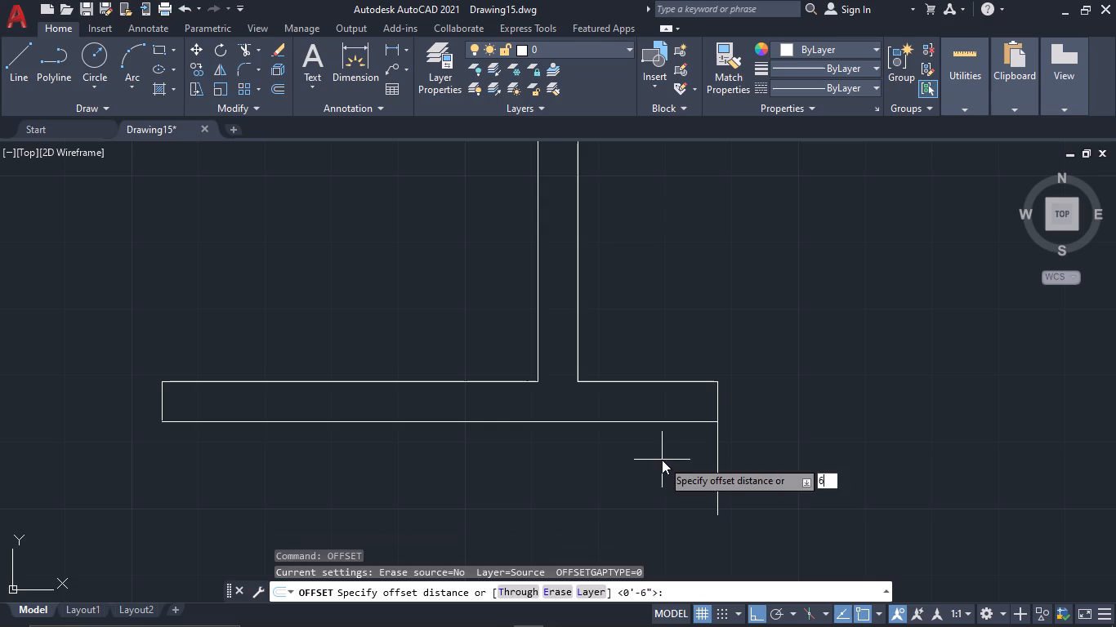
{"action": "key", "text": "space"}
{"action": "left_click", "coordinate": [653, 460]}
{"action": "key", "text": "Escape"}
Trim the overlapping inner lines where the return wall meets the horizontal wall, leaving a clean corner.
{"action": "key", "text": "t"}
{"action": "key", "text": "r"}
{"action": "key", "text": "space"}
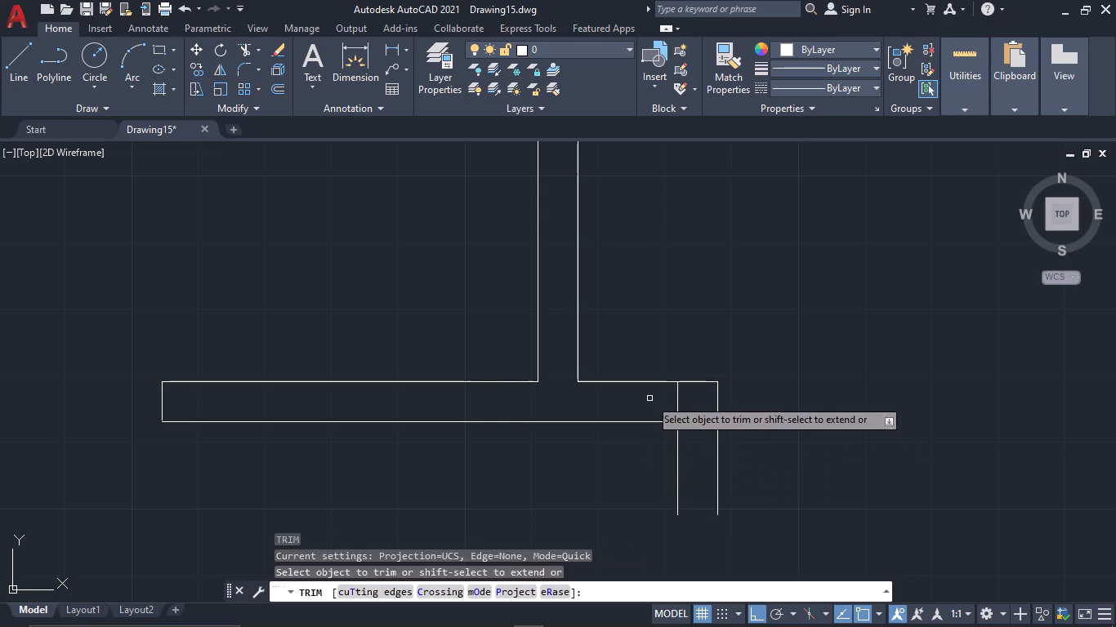
{"action": "left_click_drag", "start_coordinate": [650, 398], "coordinate": [700, 442]}
{"action": "scroll", "coordinate": [700, 443], "scroll_direction": "down", "scroll_amount": 4}
{"action": "key", "text": "Escape"}
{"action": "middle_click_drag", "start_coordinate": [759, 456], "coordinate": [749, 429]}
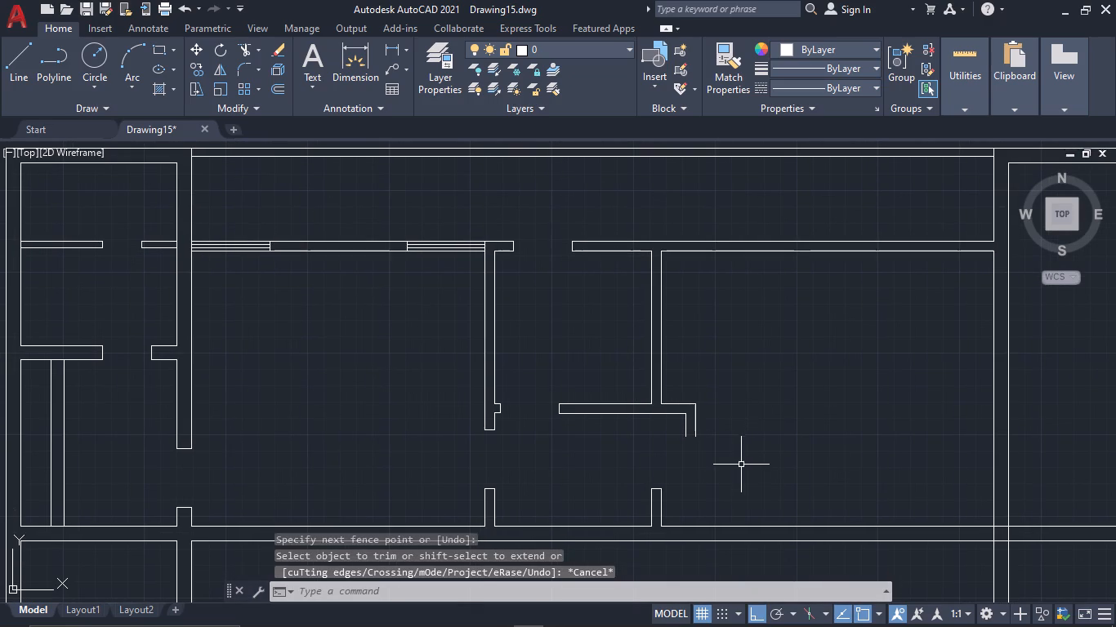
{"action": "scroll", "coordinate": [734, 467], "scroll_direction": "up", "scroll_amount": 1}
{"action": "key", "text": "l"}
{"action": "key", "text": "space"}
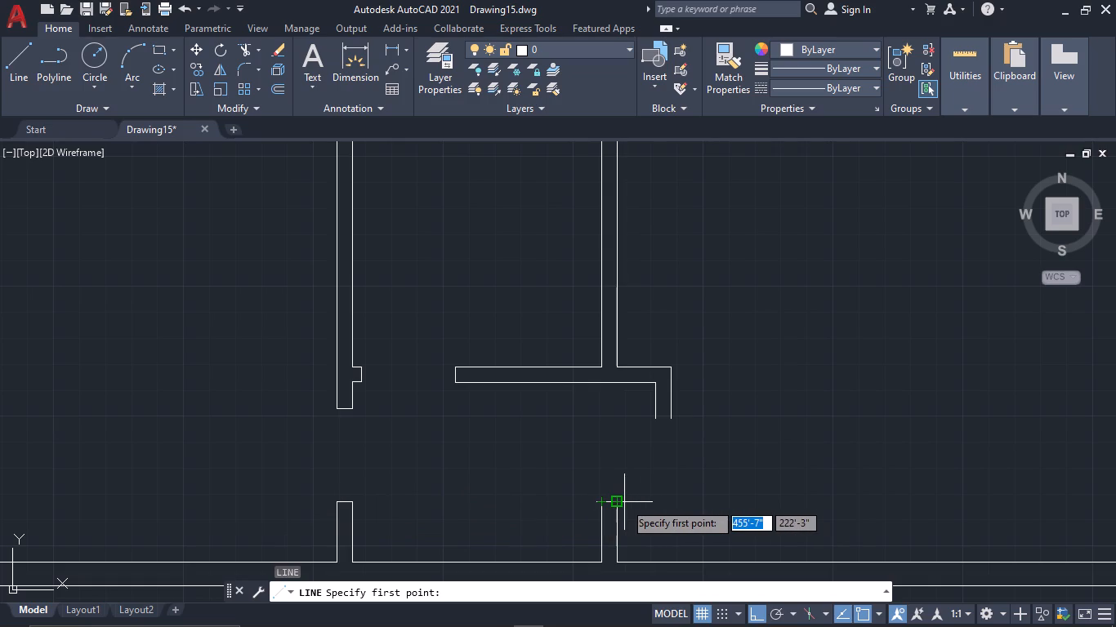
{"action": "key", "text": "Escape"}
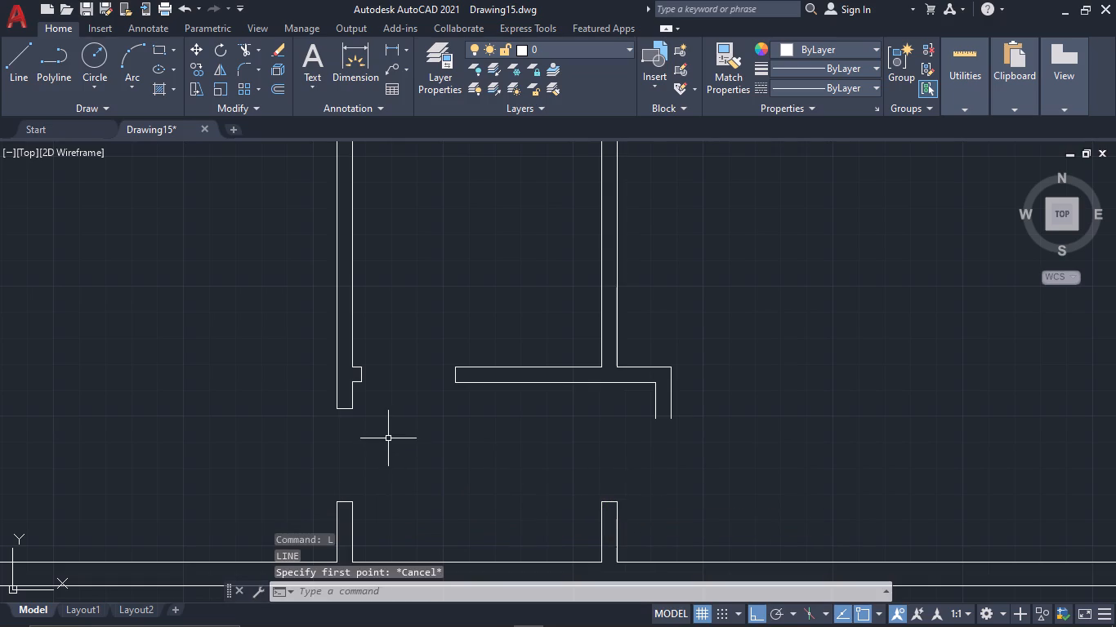
Draw a horizontal line from the lower right corner of the left middle partition's upper section to beyond the return wall.
{"action": "key", "text": "l"}
{"action": "key", "text": "space"}
{"action": "left_click_drag", "start_coordinate": [355, 407], "coordinate": [386, 413]}
{"action": "left_click", "coordinate": [744, 421]}
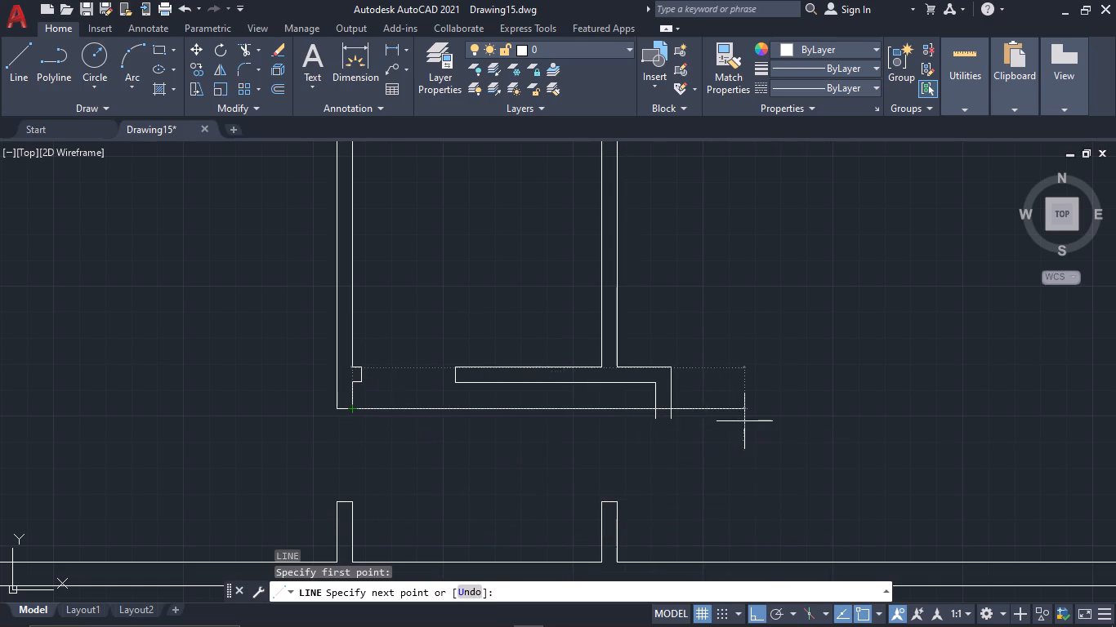
{"action": "key", "text": "Escape"}
Trim the return wall's lines below the horizontal line and the line's excess on both sides, leaving an end cap.
{"action": "key", "text": "t"}
{"action": "key", "text": "r"}
{"action": "key", "text": "space"}
{"action": "left_click_drag", "start_coordinate": [677, 418], "coordinate": [632, 418]}
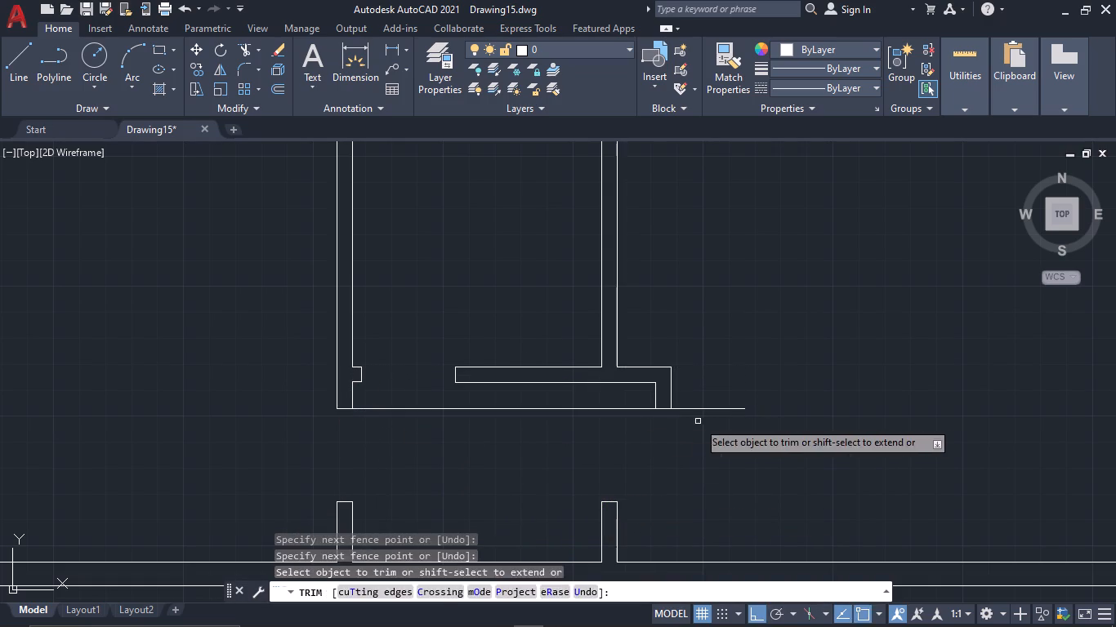
{"action": "left_click_drag", "start_coordinate": [712, 420], "coordinate": [713, 385]}
{"action": "left_click_drag", "start_coordinate": [606, 429], "coordinate": [594, 399]}
{"action": "key", "text": "Escape"}
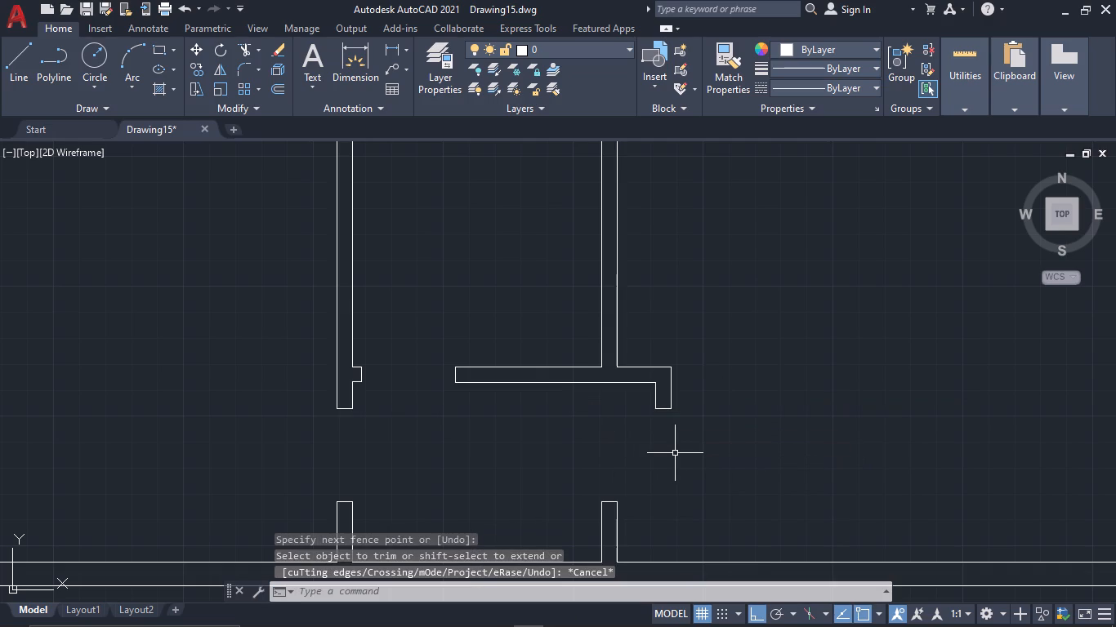
Offset the return wall's end cap 3' downward to mark the far side of the door opening.
{"action": "type", "text": "OF 3'"}
{"action": "key", "text": "space"}
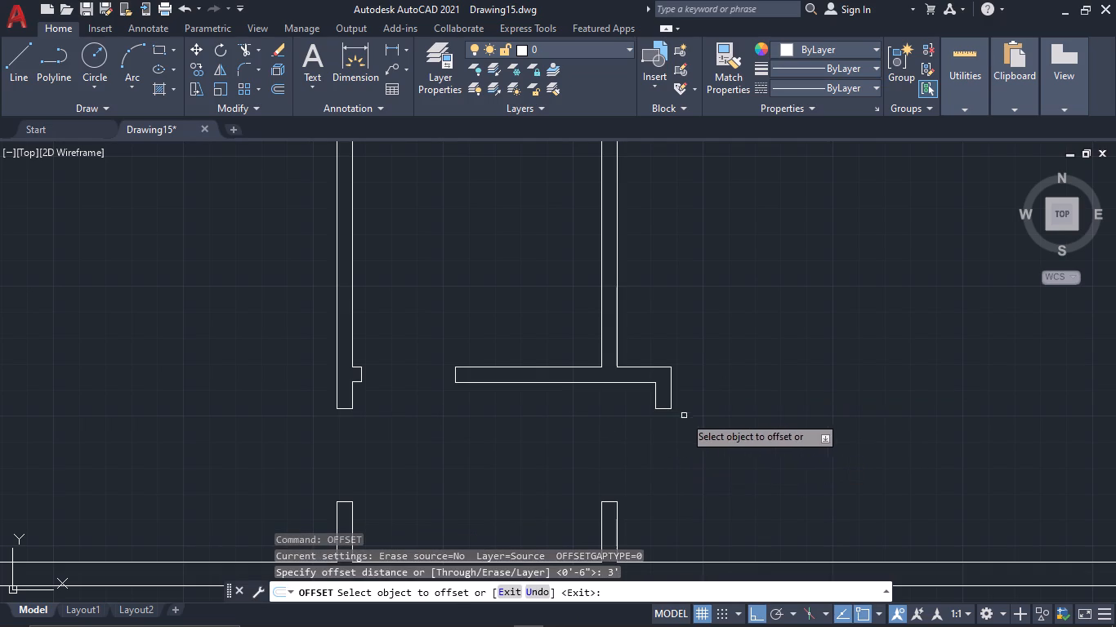
{"action": "left_click", "coordinate": [665, 408]}
{"action": "left_click", "coordinate": [685, 502]}
{"action": "key", "text": "Escape"}
Draw a vertical line from the offset cap's left end down past the cross wall and offset it 6" to the right.
{"action": "middle_click_drag", "start_coordinate": [692, 516], "coordinate": [674, 435]}
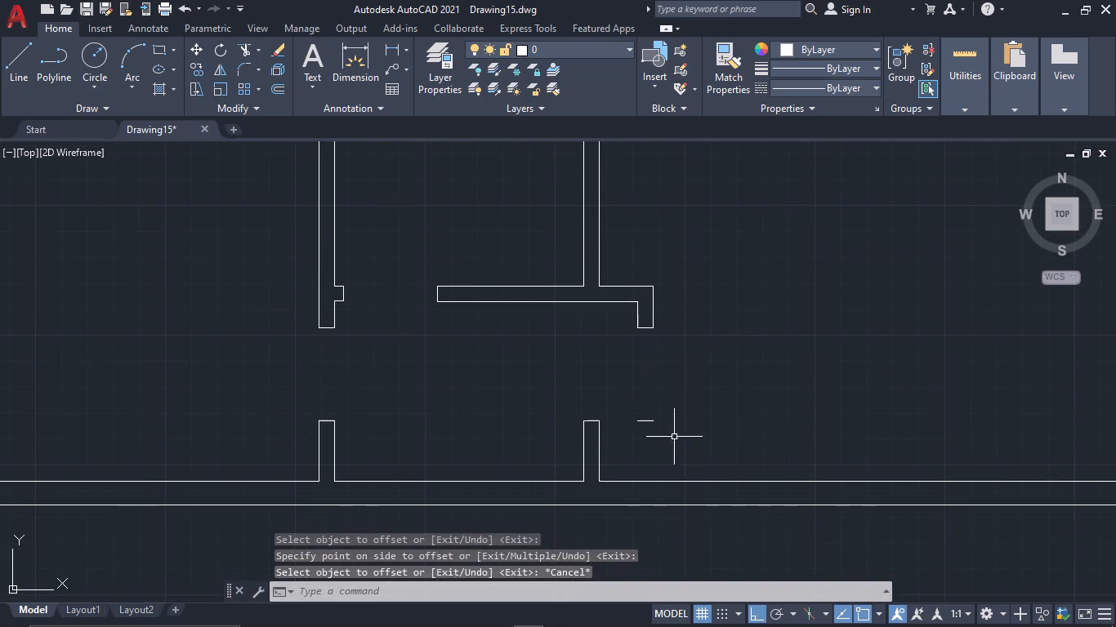
{"action": "key", "text": "l"}
{"action": "key", "text": "space"}
{"action": "left_click", "coordinate": [638, 424]}
{"action": "left_click", "coordinate": [645, 560]}
{"action": "key", "text": "Escape"}
{"action": "left_click_drag", "start_coordinate": [662, 561], "coordinate": [645, 551]}
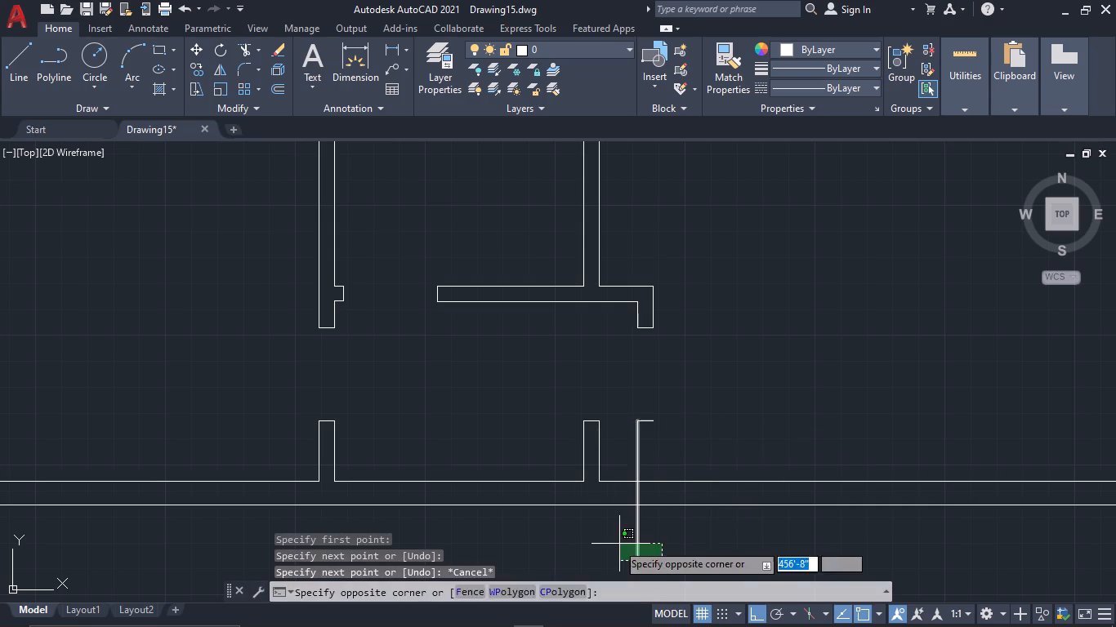
{"action": "left_click", "coordinate": [613, 541]}
{"action": "type", "text": "OF 6\""}
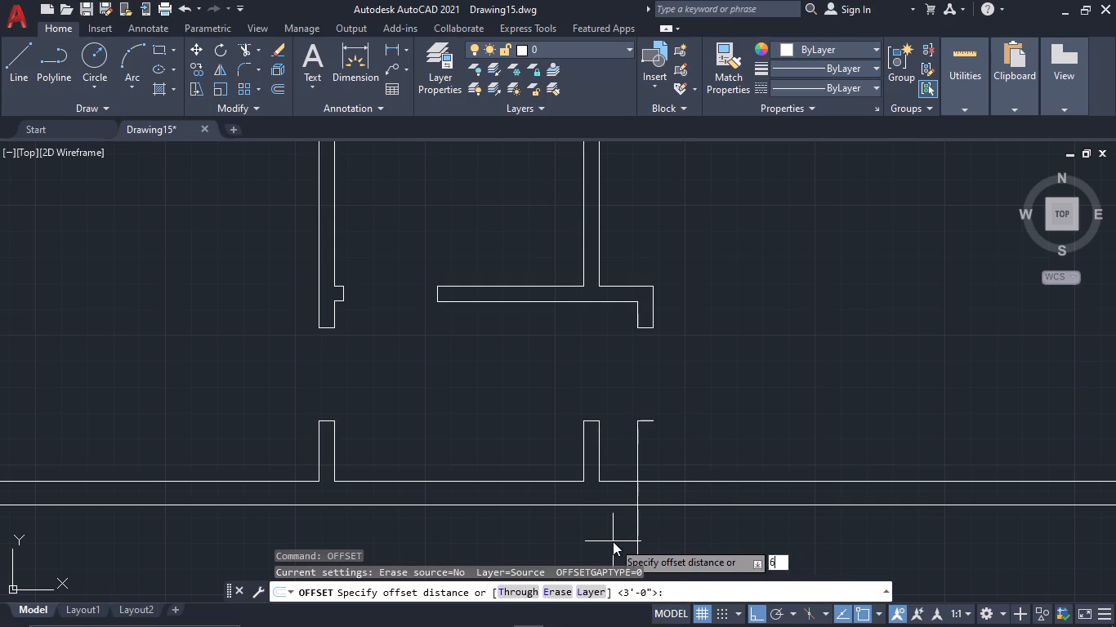
{"action": "key", "text": "space"}
{"action": "left_click", "coordinate": [808, 421]}
{"action": "key", "text": "Escape"}
Trim the new wall stub's lines below the cross wall's upper line, and trim that upper line between them.
{"action": "key", "text": "t"}
{"action": "key", "text": "r"}
{"action": "key", "text": "space"}
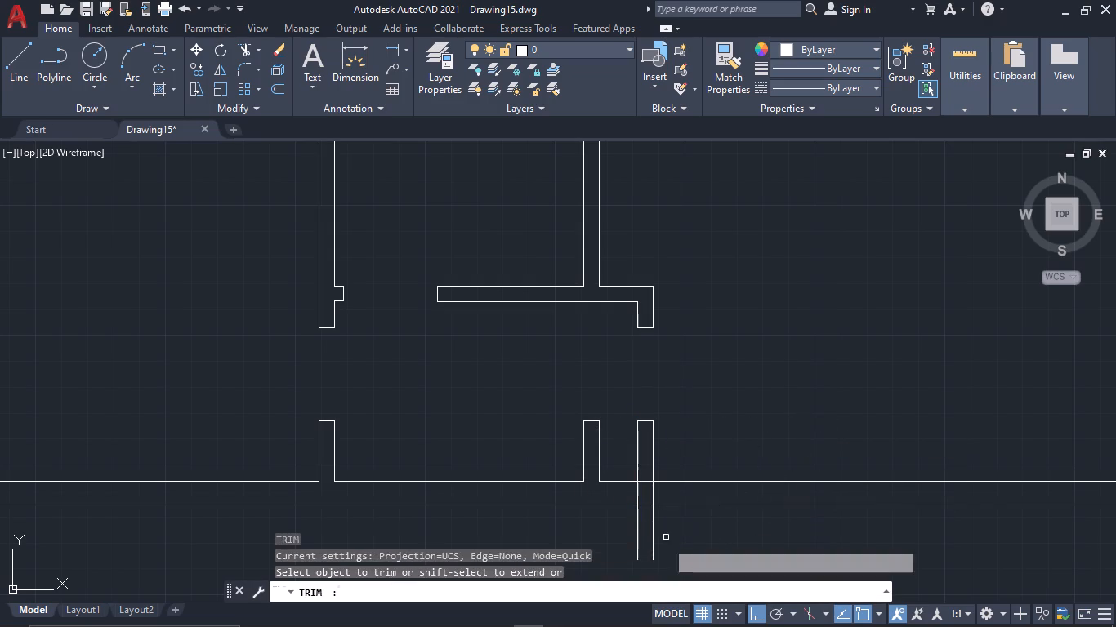
{"action": "left_click_drag", "start_coordinate": [666, 541], "coordinate": [601, 537]}
{"action": "left_click_drag", "start_coordinate": [659, 491], "coordinate": [625, 496]}
{"action": "left_click_drag", "start_coordinate": [642, 487], "coordinate": [644, 480]}
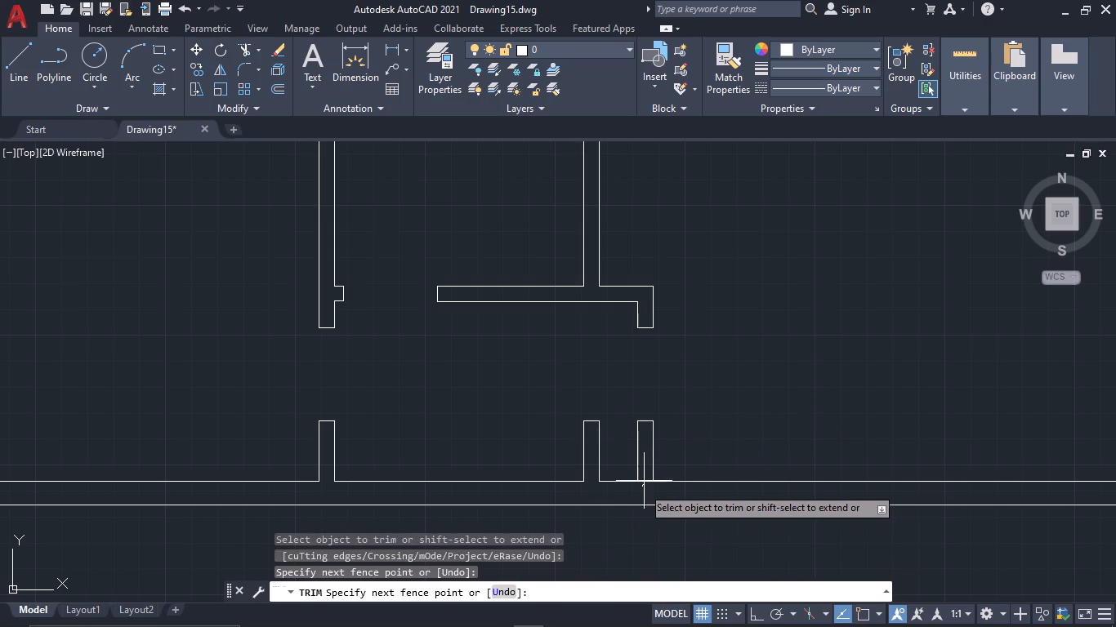
{"action": "left_click_drag", "start_coordinate": [644, 480], "coordinate": [644, 477]}
{"action": "left_click", "coordinate": [646, 477]}
{"action": "key", "text": "Escape"}
Erase the old middle partition's short stub above the cross wall, including its end cap.
{"action": "left_click_drag", "start_coordinate": [614, 469], "coordinate": [608, 461]}
{"action": "left_click", "coordinate": [556, 438]}
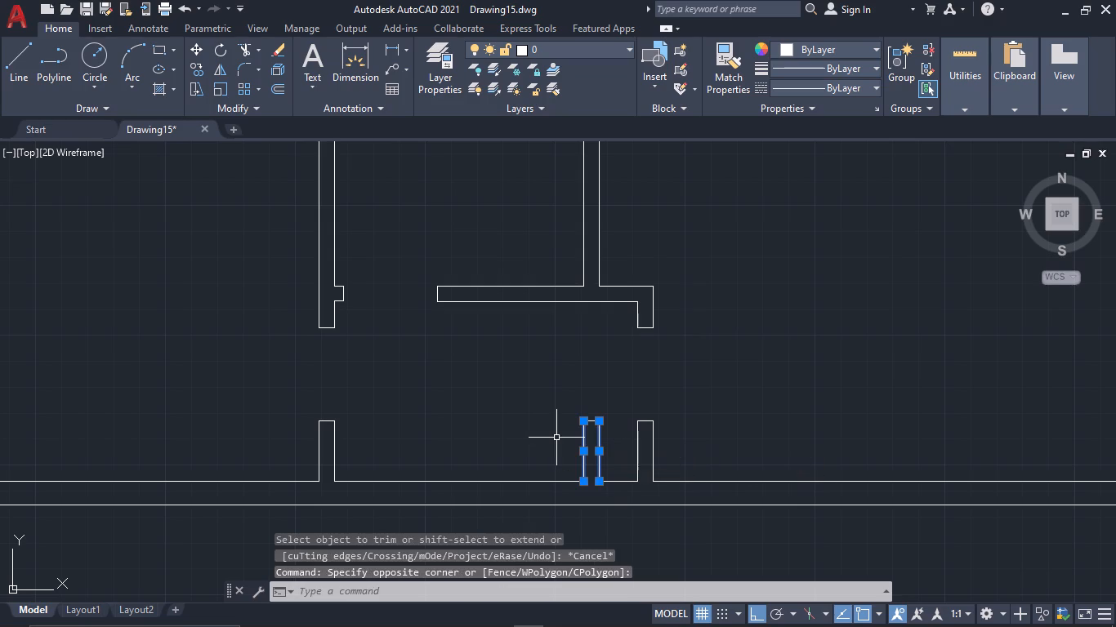
{"action": "type", "text": "E"}
{"action": "key", "text": "space"}
{"action": "left_click_drag", "start_coordinate": [604, 432], "coordinate": [594, 421]}
{"action": "left_click", "coordinate": [566, 403]}
{"action": "key", "text": "e"}
{"action": "key", "text": "space"}
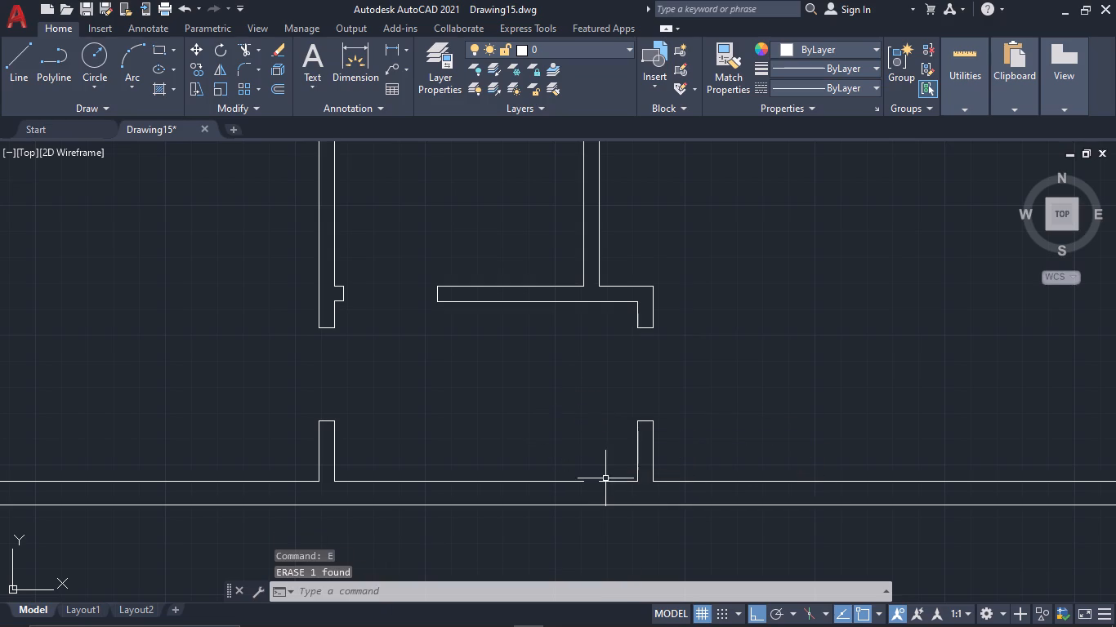
Join the two cross wall line segments across the gap left by the erased stub.
{"action": "left_click", "coordinate": [605, 477]}
{"action": "left_click", "coordinate": [606, 483]}
{"action": "left_click", "coordinate": [602, 482]}
{"action": "left_click", "coordinate": [573, 481]}
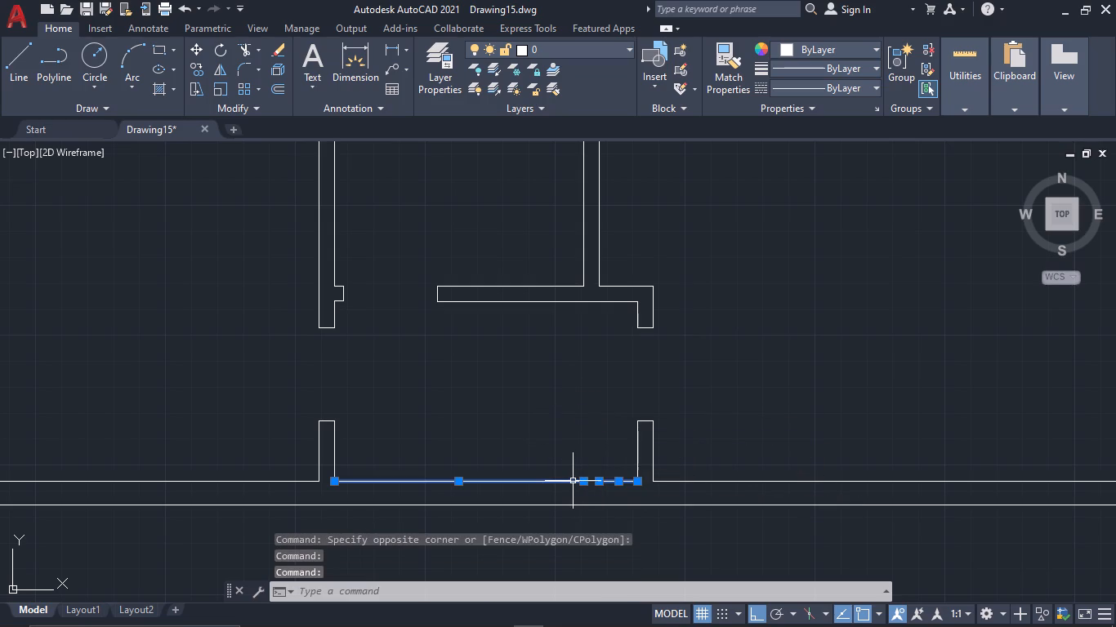
{"action": "key", "text": "j"}
{"action": "key", "text": "space"}
Draw a vertical line from the return wall's upper right corner up to the lower line of the upper horizontal wall.
{"action": "scroll", "coordinate": [617, 500], "scroll_direction": "down", "scroll_amount": 2}
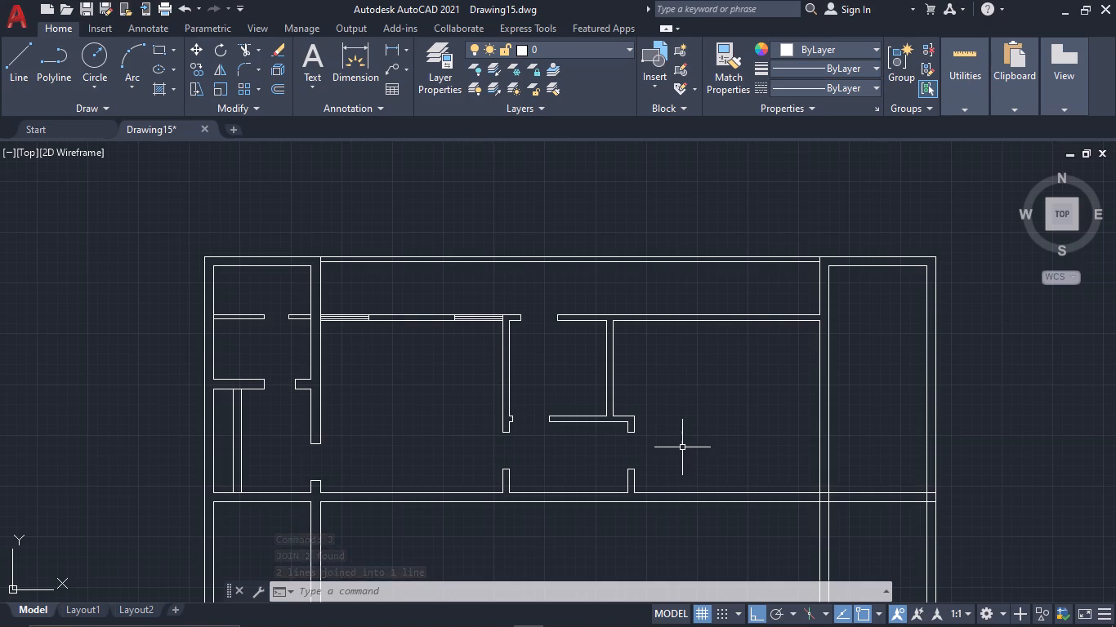
{"action": "key", "text": "l"}
{"action": "key", "text": "space"}
{"action": "scroll", "coordinate": [668, 429], "scroll_direction": "up", "scroll_amount": 2}
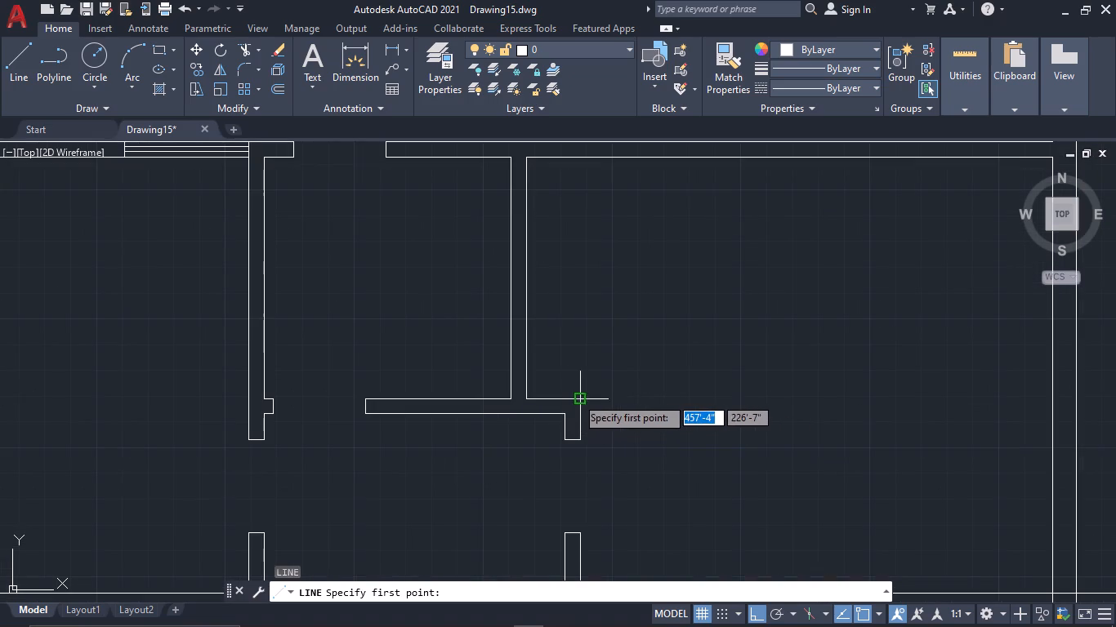
{"action": "left_click", "coordinate": [578, 397]}
{"action": "middle_click_drag", "start_coordinate": [605, 210], "coordinate": [611, 338]}
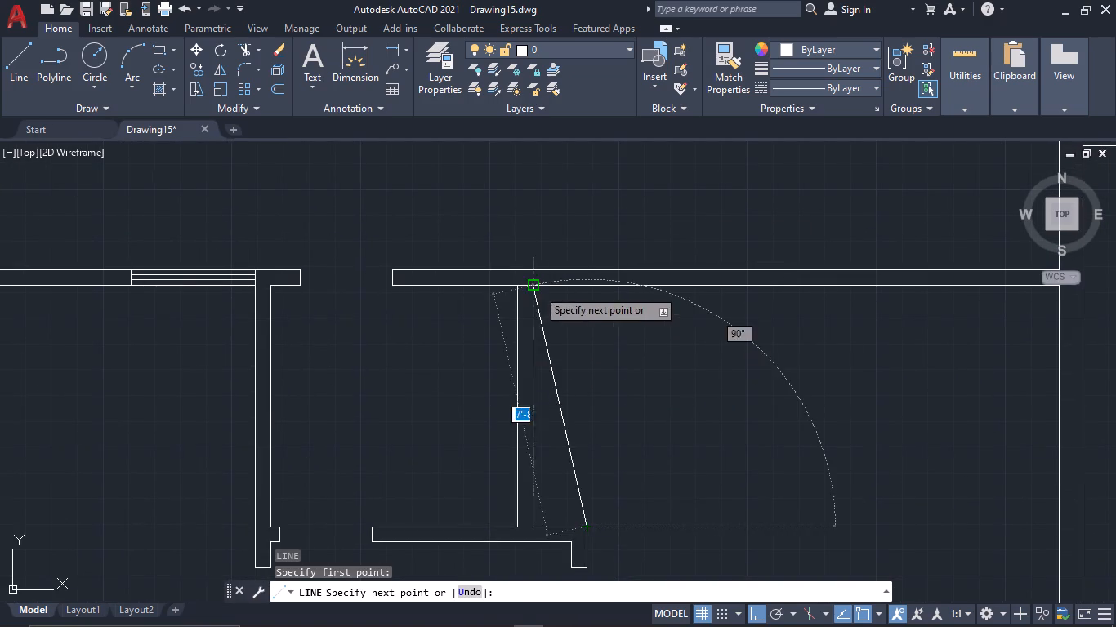
{"action": "left_click", "coordinate": [587, 284]}
{"action": "key", "text": "Escape"}
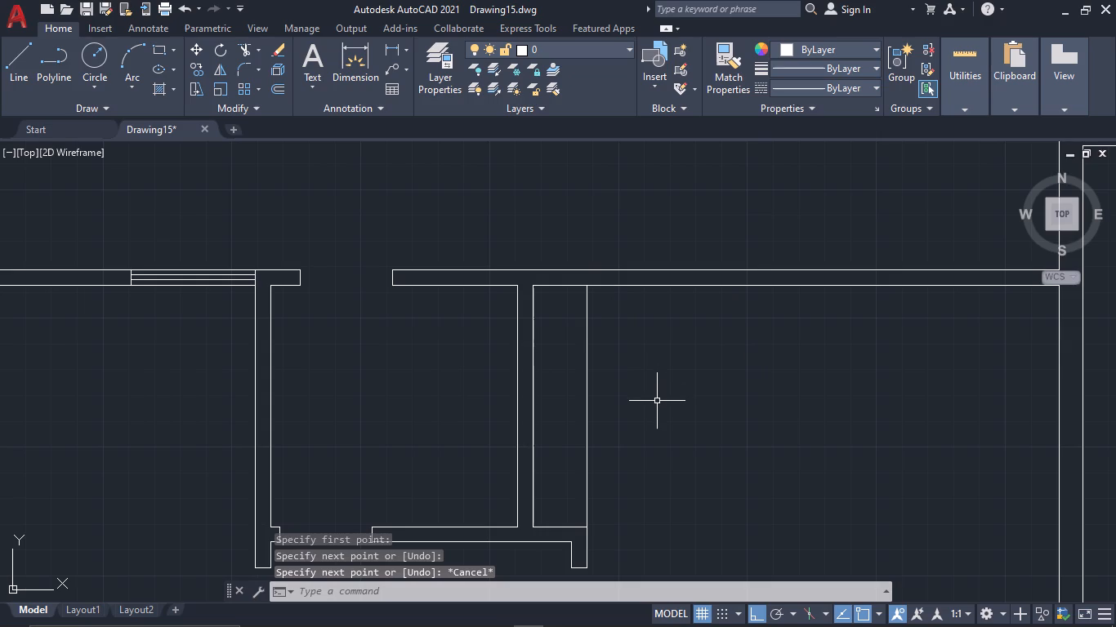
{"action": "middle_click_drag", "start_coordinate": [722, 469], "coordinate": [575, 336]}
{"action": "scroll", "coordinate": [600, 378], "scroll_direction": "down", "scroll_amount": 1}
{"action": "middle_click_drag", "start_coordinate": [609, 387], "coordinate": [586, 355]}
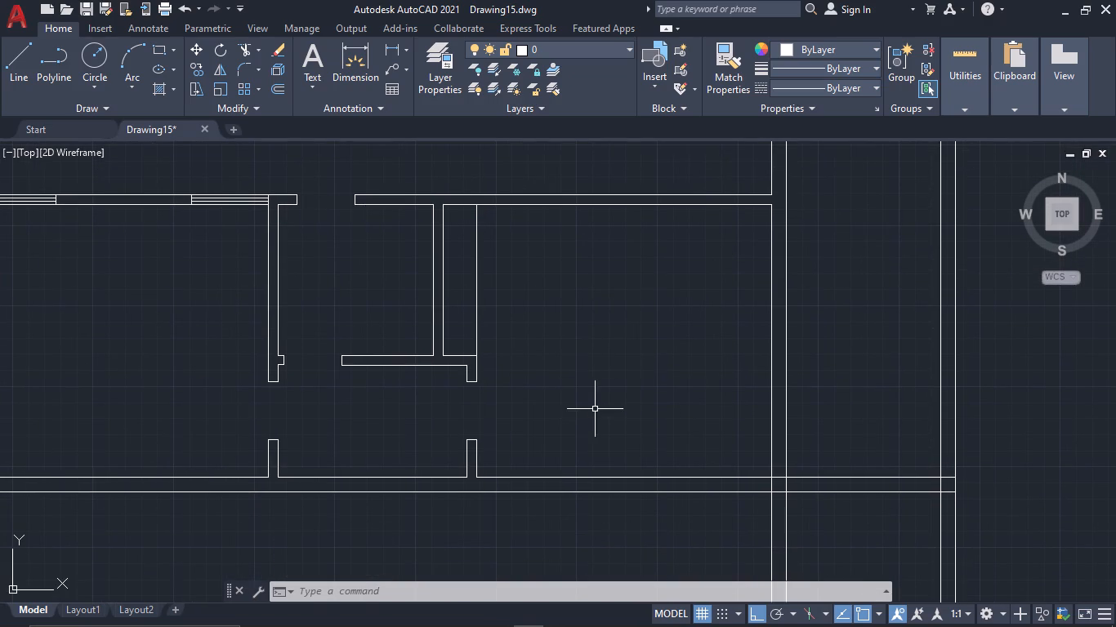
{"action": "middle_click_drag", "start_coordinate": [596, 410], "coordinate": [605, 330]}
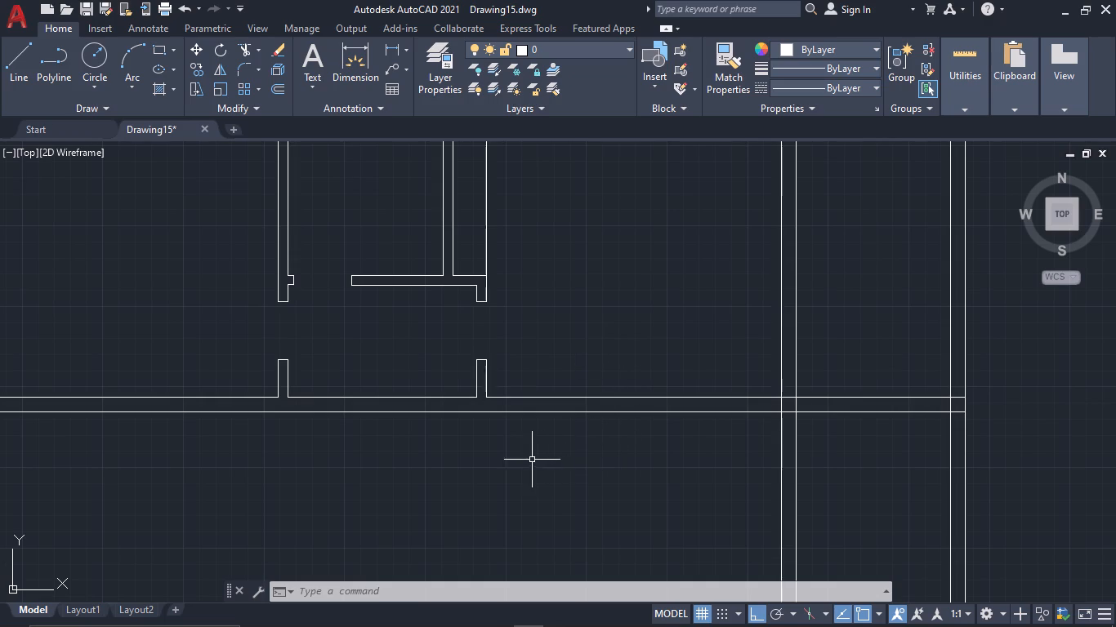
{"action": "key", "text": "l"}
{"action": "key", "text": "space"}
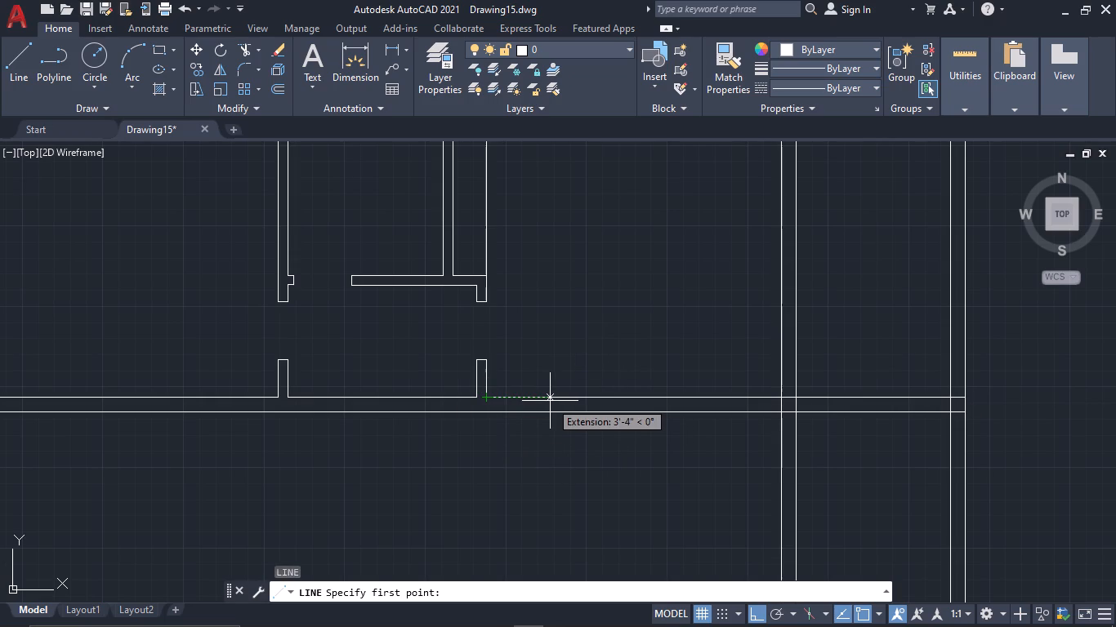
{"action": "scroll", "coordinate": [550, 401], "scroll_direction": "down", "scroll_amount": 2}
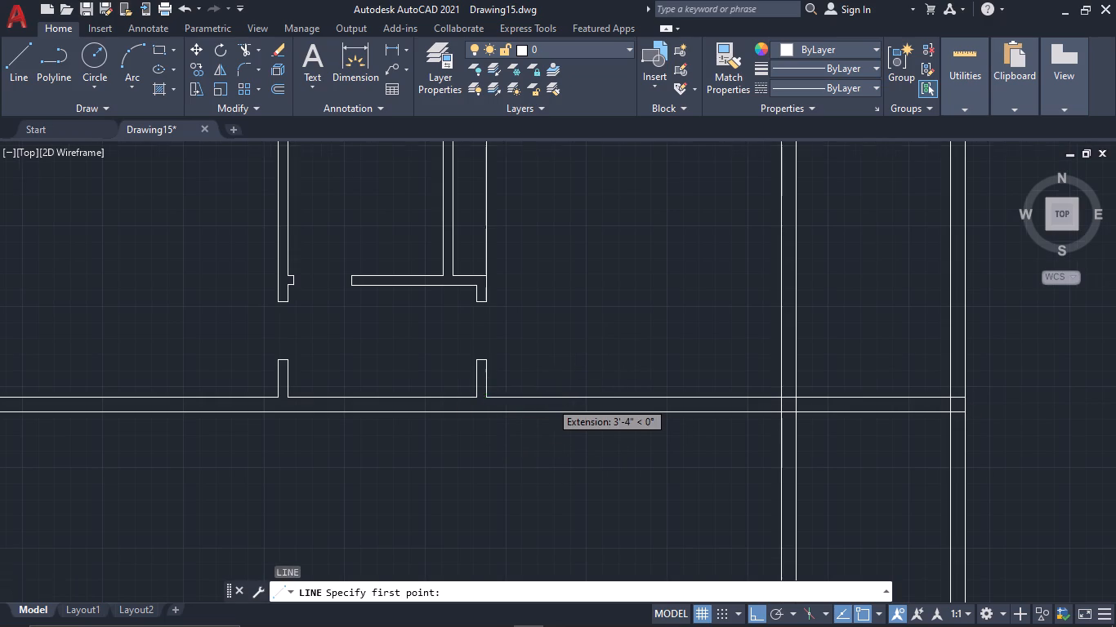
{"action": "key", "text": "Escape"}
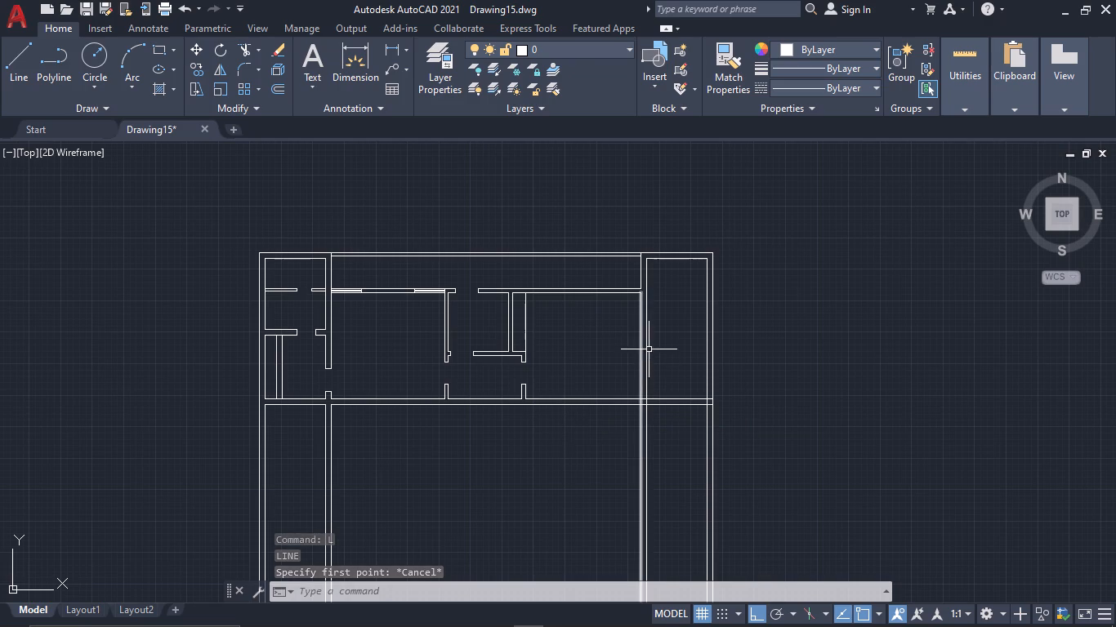
Draw a stepped line from the right-hand room's inner left wall, about 3'-4" rightward, then down, then a short run right.
{"action": "scroll", "coordinate": [649, 349], "scroll_direction": "up", "scroll_amount": 2}
{"action": "middle_click_drag", "start_coordinate": [684, 350], "coordinate": [680, 430]}
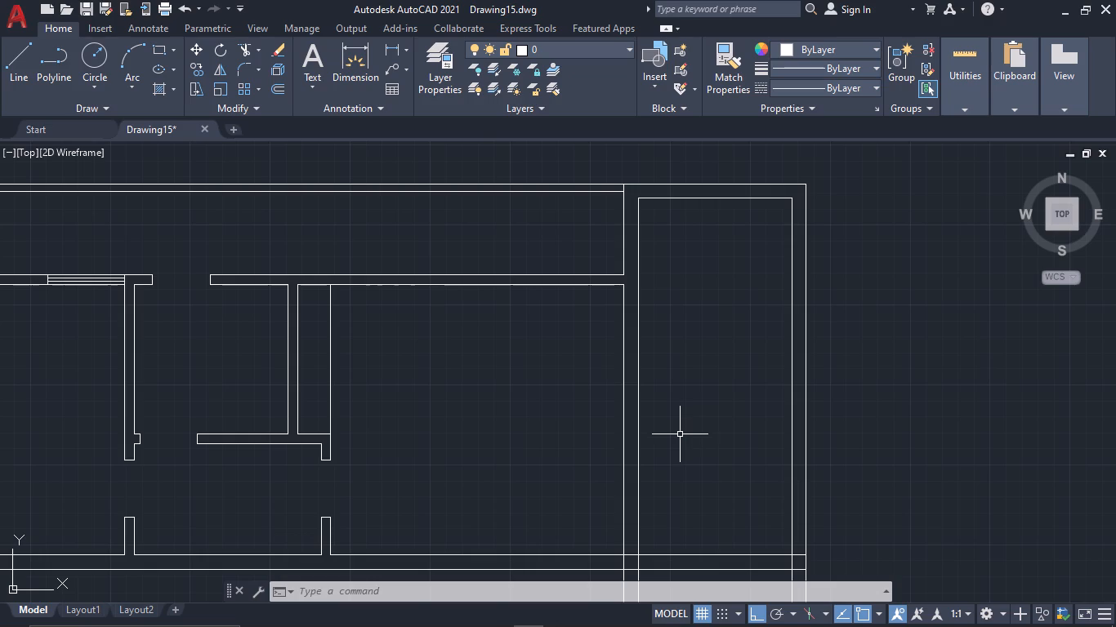
{"action": "type", "text": "L"}
{"action": "key", "text": "space"}
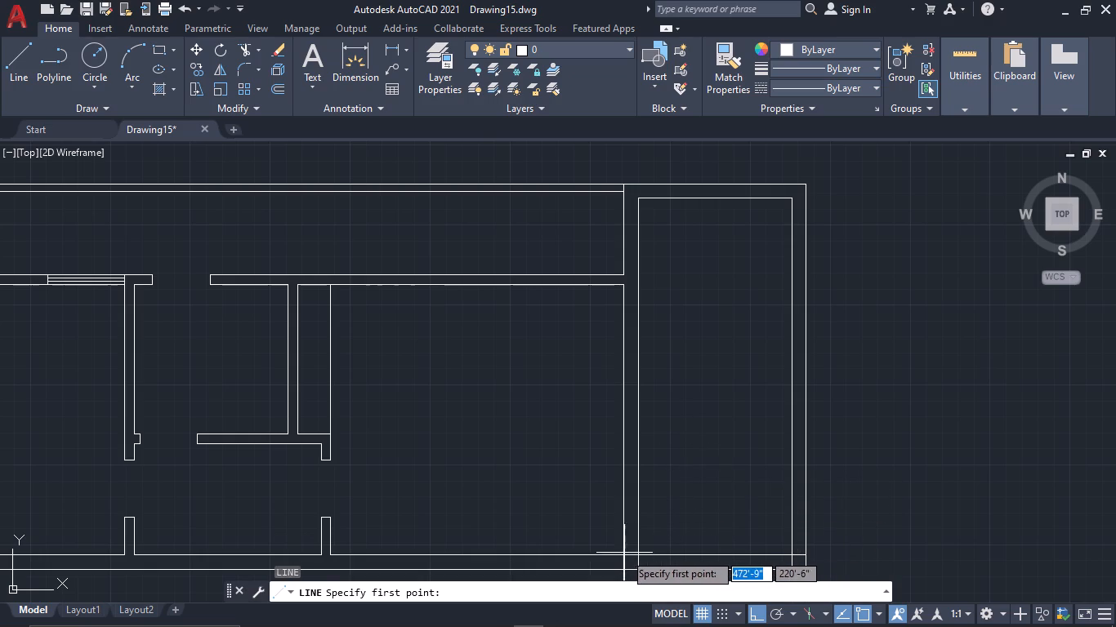
{"action": "left_click", "coordinate": [640, 448]}
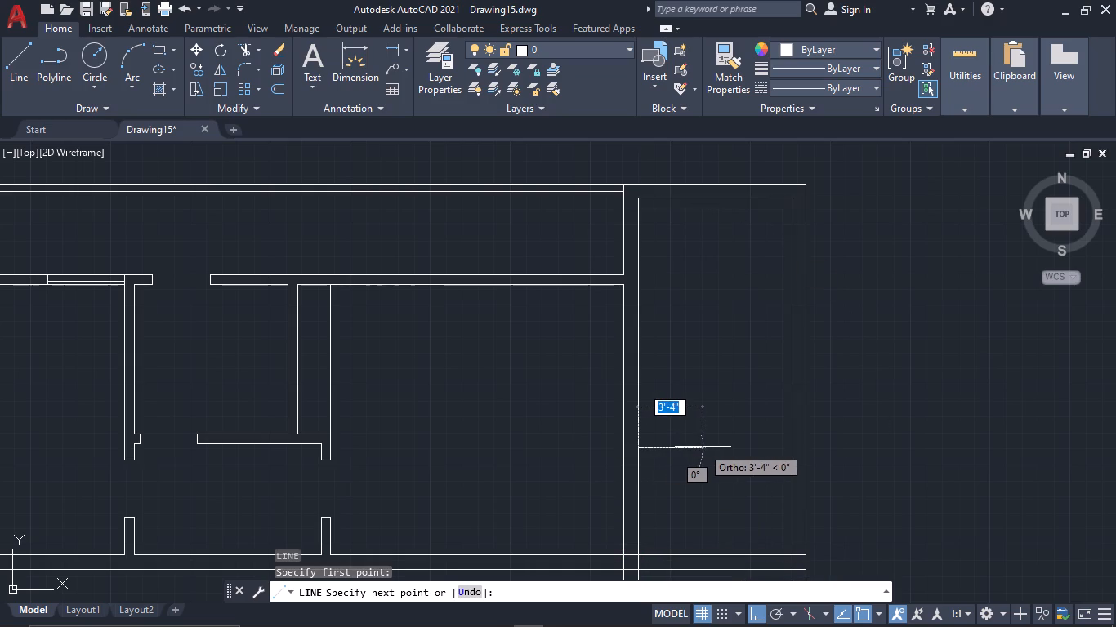
{"action": "left_click", "coordinate": [703, 447]}
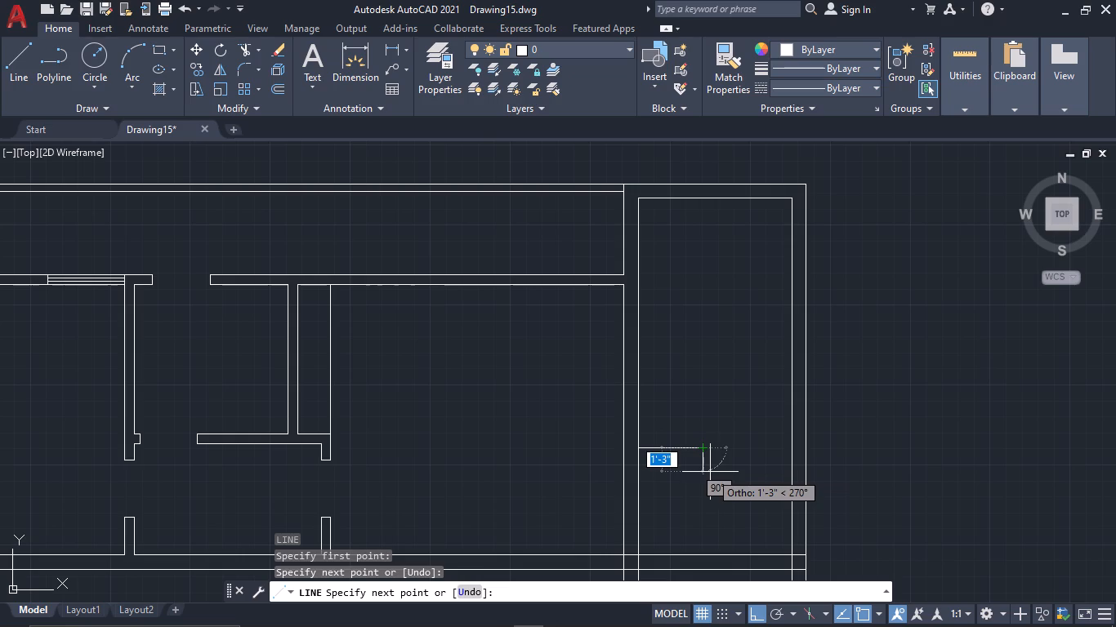
{"action": "left_click", "coordinate": [711, 486]}
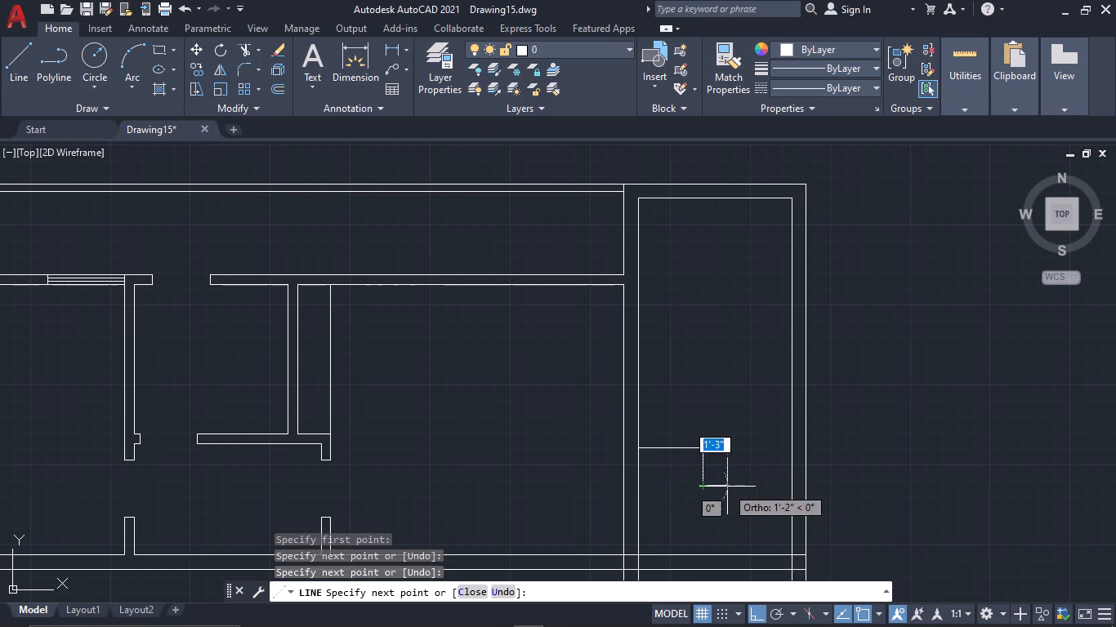
{"action": "left_click", "coordinate": [730, 487]}
{"action": "key", "text": "Escape"}
Offset the stepped line's three segments 5", the horizontal ones upward and the vertical one to the right.
{"action": "left_click_drag", "start_coordinate": [684, 474], "coordinate": [683, 460]}
{"action": "left_click", "coordinate": [675, 432]}
{"action": "type", "text": "OF 5\""}
{"action": "key", "text": "space"}
{"action": "left_click", "coordinate": [735, 395]}
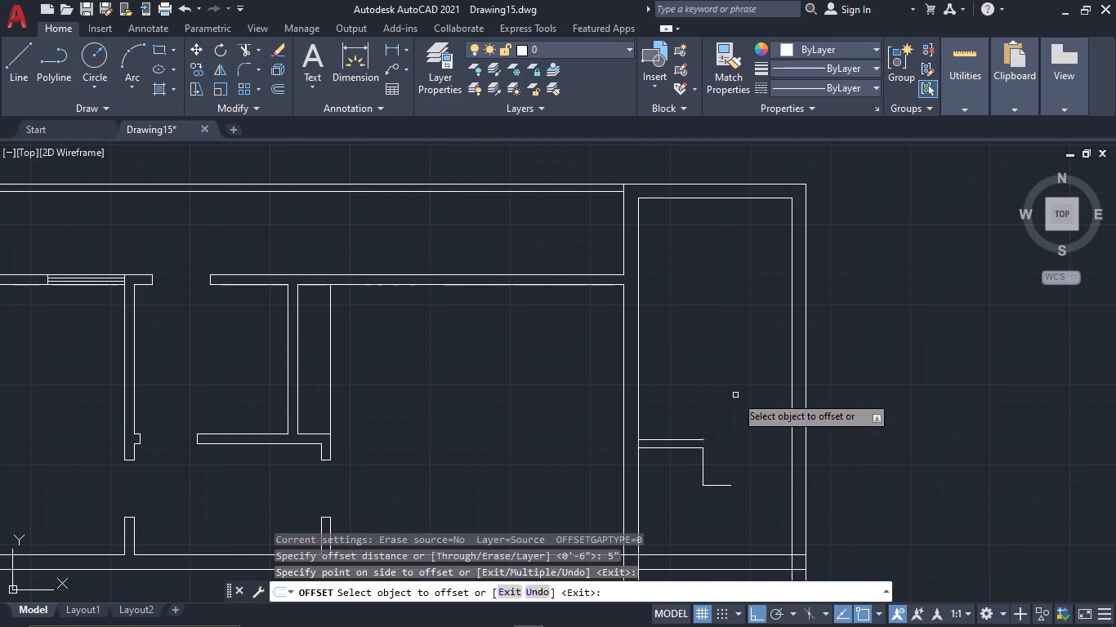
{"action": "left_click", "coordinate": [704, 466]}
{"action": "left_click", "coordinate": [736, 465]}
{"action": "left_click", "coordinate": [725, 486]}
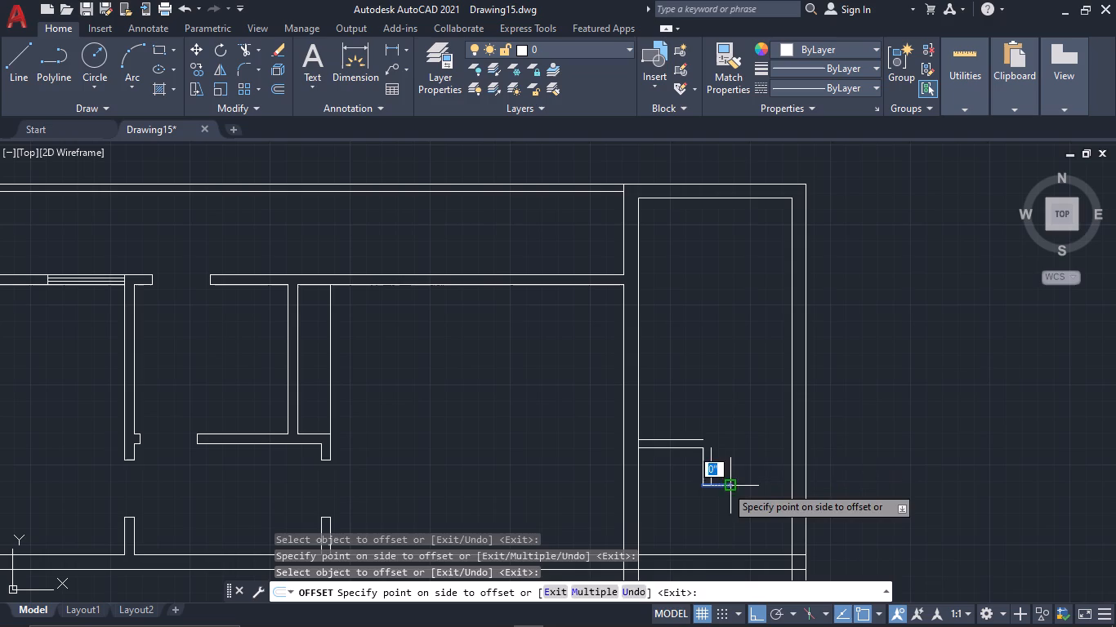
{"action": "left_click", "coordinate": [725, 456]}
{"action": "key", "text": "Escape"}
Fillet the offset segments with zero radius at both corners of the stepped wall.
{"action": "key", "text": "f"}
{"action": "key", "text": "space"}
{"action": "scroll", "coordinate": [704, 476], "scroll_direction": "up", "scroll_amount": 3}
{"action": "left_click", "coordinate": [722, 420]}
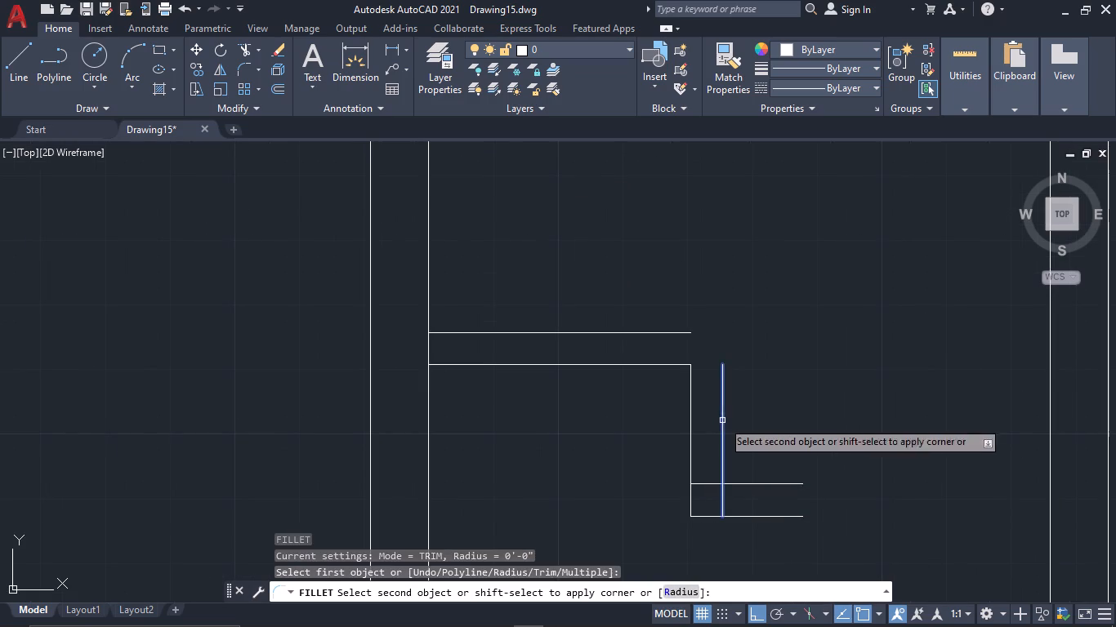
{"action": "left_click", "coordinate": [679, 332]}
{"action": "key", "text": "f"}
{"action": "key", "text": "space"}
{"action": "left_click", "coordinate": [764, 484]}
{"action": "left_click", "coordinate": [724, 445]}
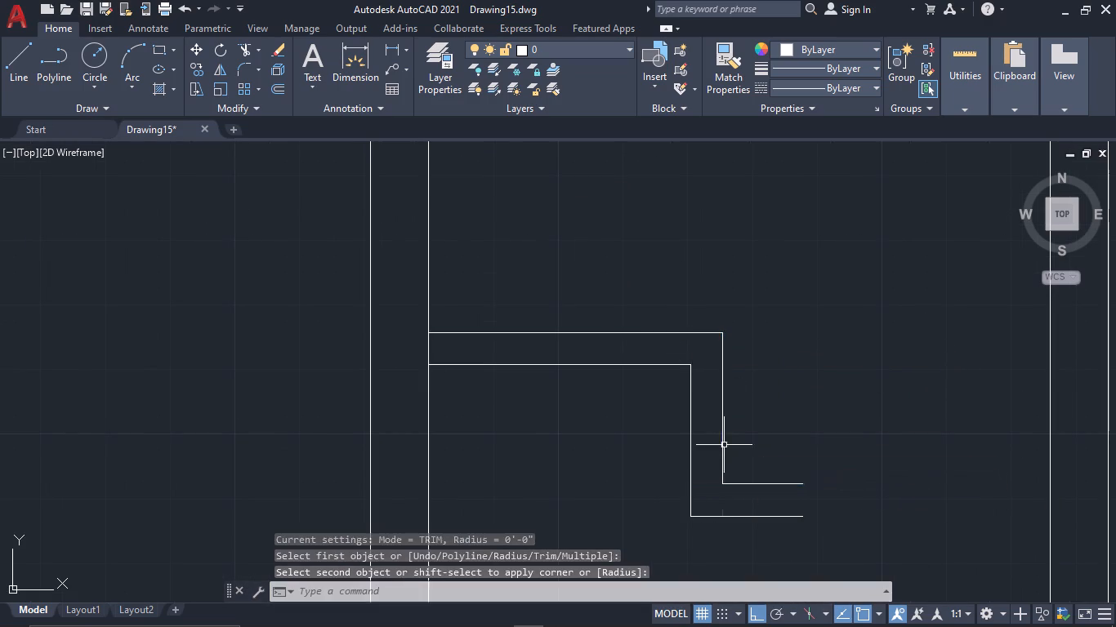
{"action": "key", "text": "Escape"}
Close the stepped wall's right end with a short vertical line between its two horizontal lines.
{"action": "scroll", "coordinate": [832, 527], "scroll_direction": "down", "scroll_amount": 1}
{"action": "middle_click_drag", "start_coordinate": [830, 527], "coordinate": [677, 471]}
{"action": "scroll", "coordinate": [752, 494], "scroll_direction": "up", "scroll_amount": 1}
{"action": "key", "text": "l"}
{"action": "key", "text": "space"}
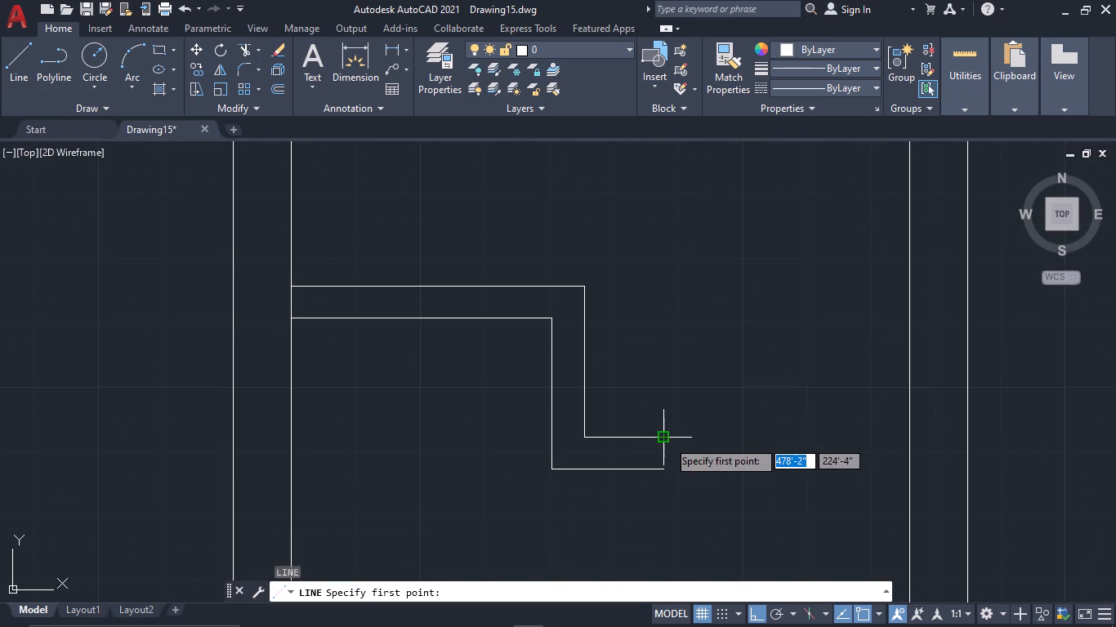
{"action": "left_click", "coordinate": [667, 443]}
{"action": "left_click", "coordinate": [667, 472]}
{"action": "key", "text": "Escape"}
{"action": "left_click_drag", "start_coordinate": [703, 469], "coordinate": [693, 465]}
{"action": "left_click", "coordinate": [663, 456]}
{"action": "key", "text": "Escape"}
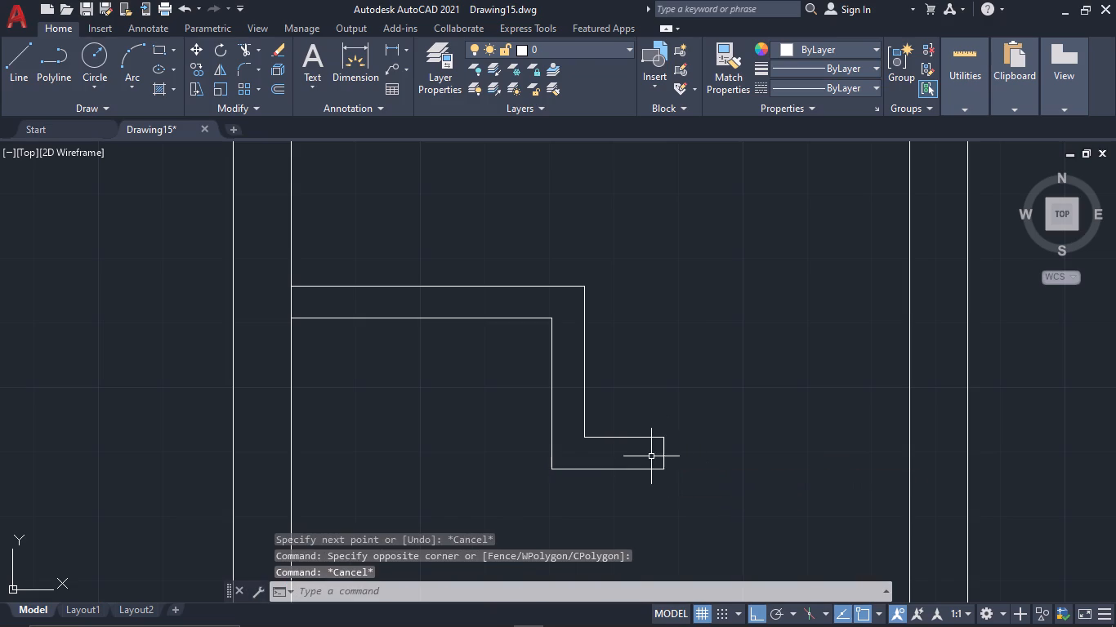
Offset the stepped wall's end cap 3' to the right for a door opening.
{"action": "left_click", "coordinate": [664, 454]}
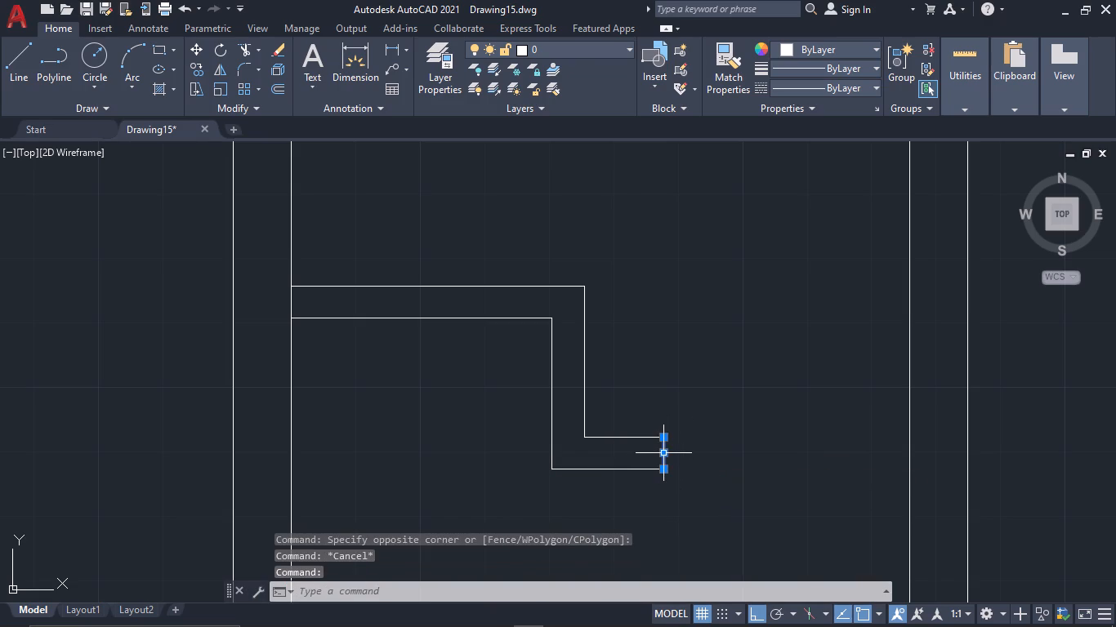
{"action": "type", "text": "OF 3'"}
{"action": "key", "text": "space"}
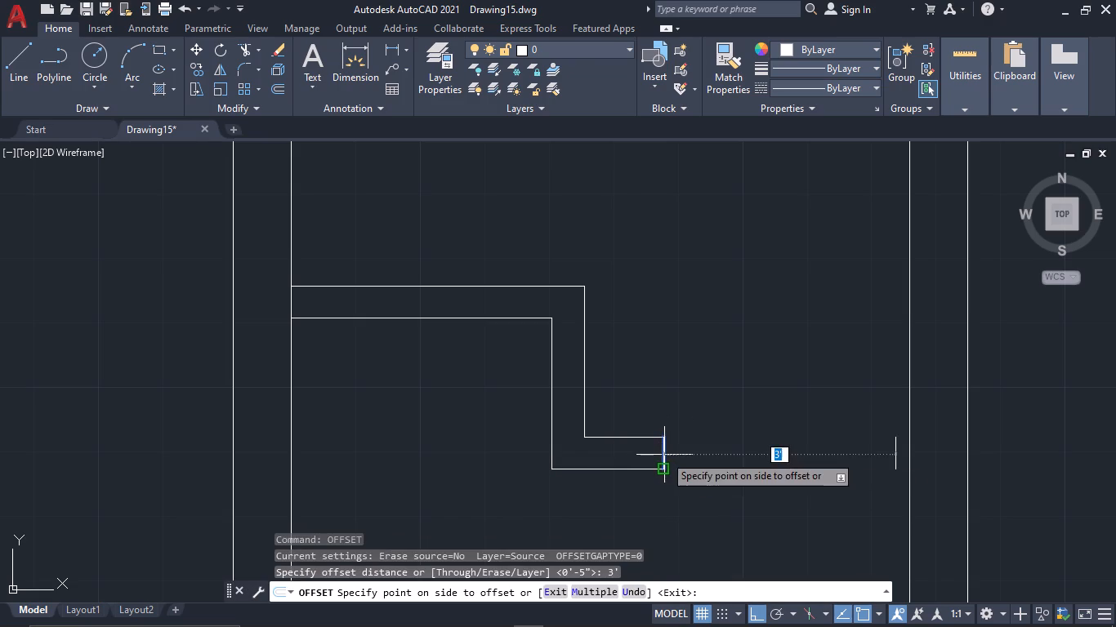
{"action": "left_click", "coordinate": [993, 393]}
{"action": "key", "text": "Escape"}
Draw a horizontal line from the offset cap's top end to beyond the outer right wall and offset it 5" downward.
{"action": "middle_click_drag", "start_coordinate": [993, 394], "coordinate": [829, 394]}
{"action": "key", "text": "l"}
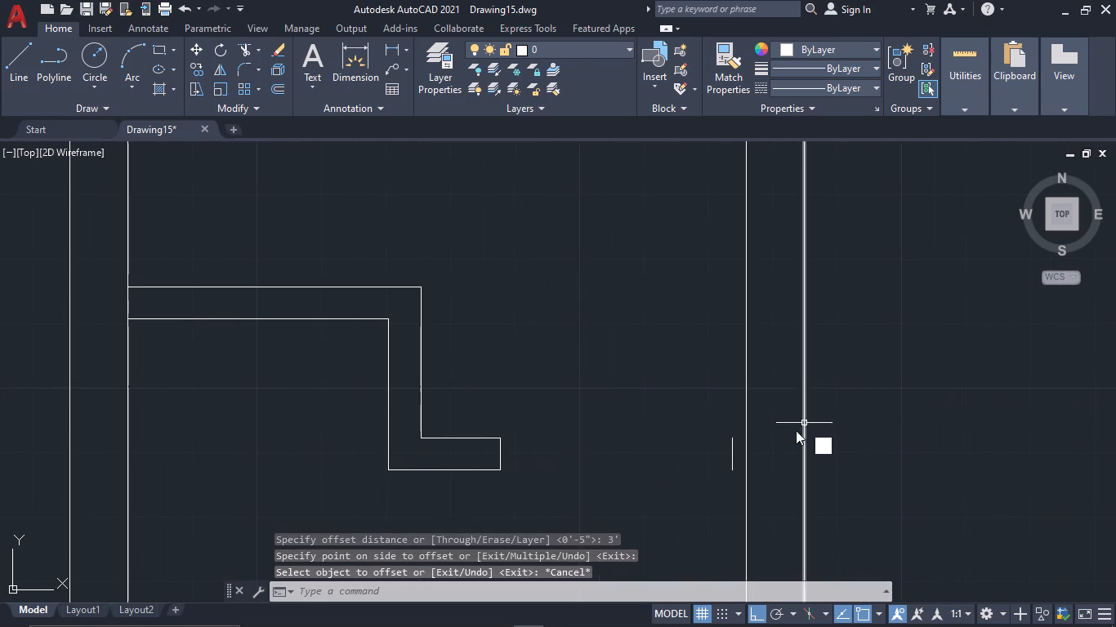
{"action": "key", "text": "space"}
{"action": "left_click", "coordinate": [732, 438]}
{"action": "left_click", "coordinate": [862, 427]}
{"action": "key", "text": "Escape"}
{"action": "left_click_drag", "start_coordinate": [853, 452], "coordinate": [854, 443]}
{"action": "left_click", "coordinate": [846, 420]}
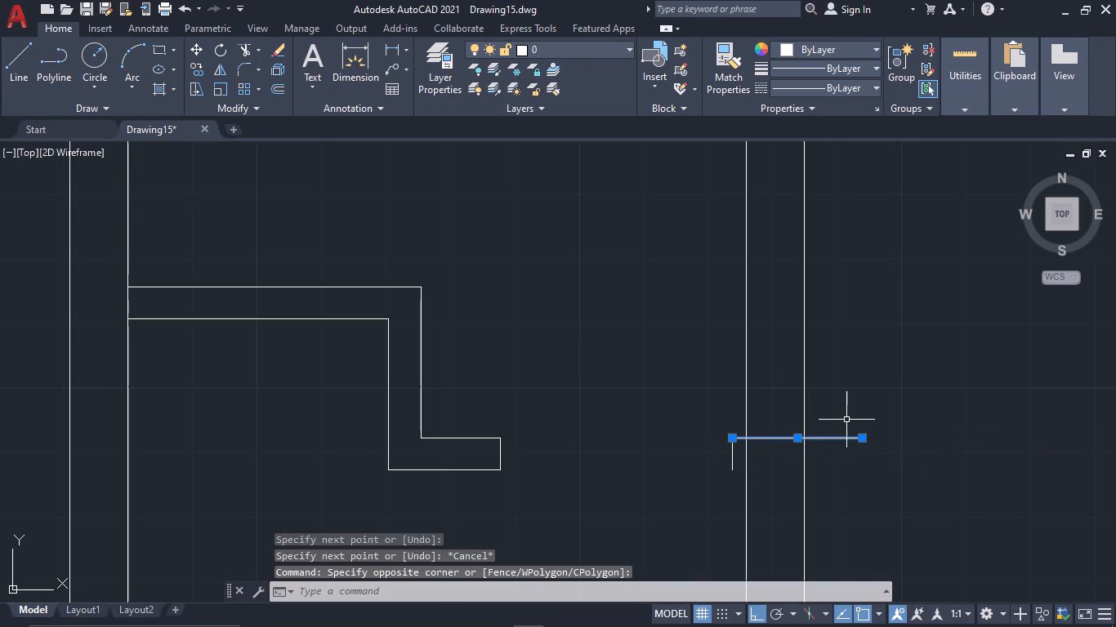
{"action": "type", "text": "OF 5\""}
{"action": "key", "text": "space"}
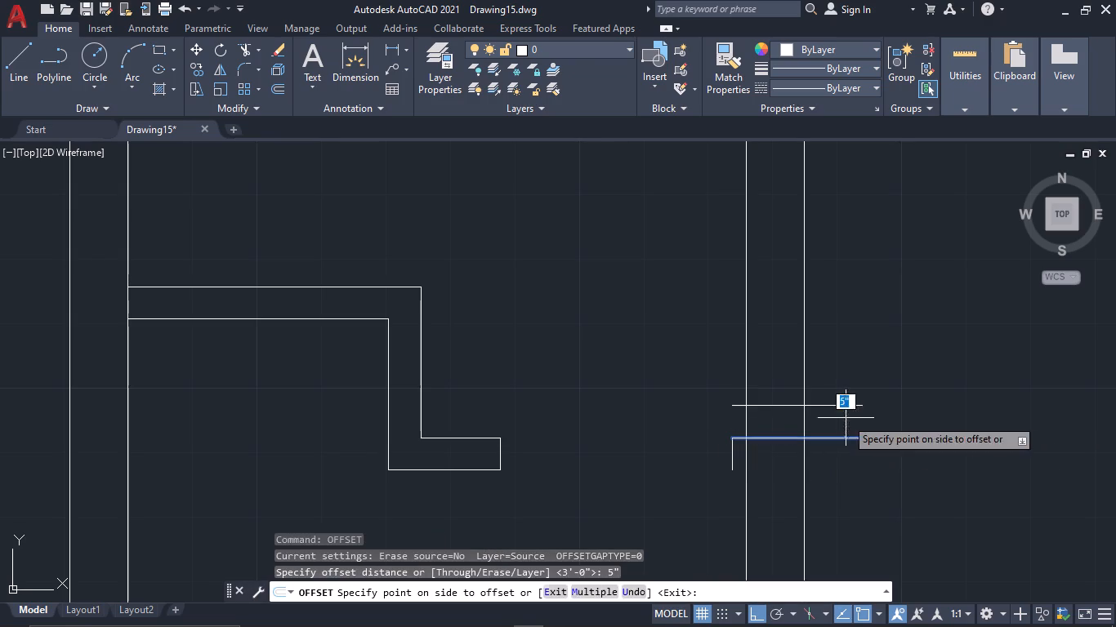
{"action": "left_click", "coordinate": [923, 526]}
{"action": "key", "text": "Escape"}
Trim the 5" stub lines and the right wall's inner line into a clean wall stub, and open the stepped wall's junction with the left vertical wall.
{"action": "key", "text": "t"}
{"action": "key", "text": "r"}
{"action": "key", "text": "space"}
{"action": "left_click_drag", "start_coordinate": [842, 480], "coordinate": [826, 365]}
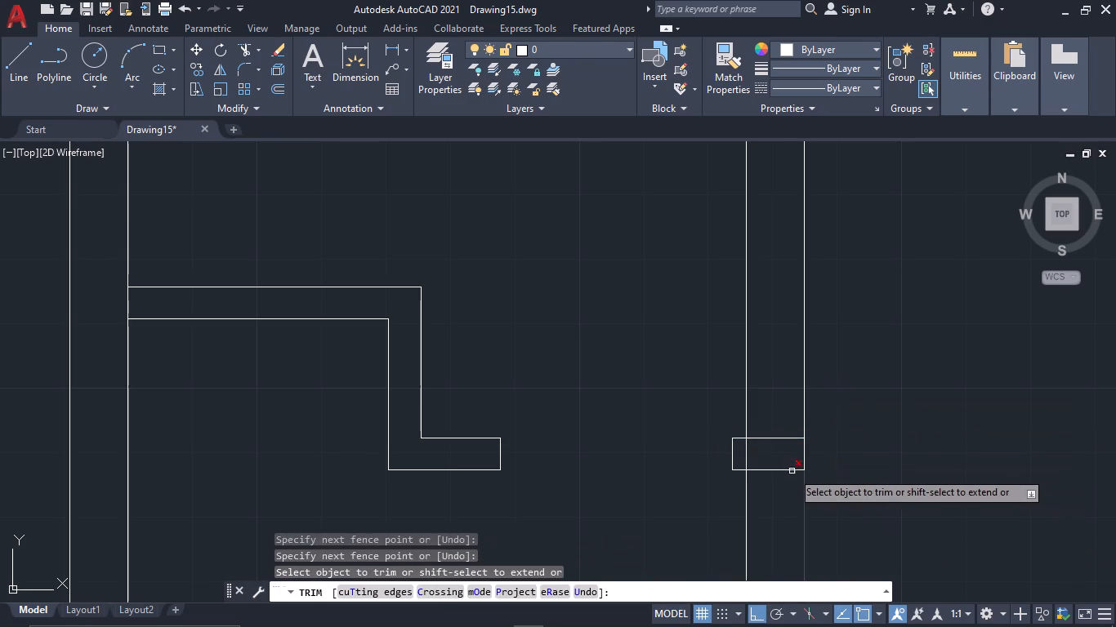
{"action": "left_click_drag", "start_coordinate": [784, 472], "coordinate": [770, 399]}
{"action": "left_click", "coordinate": [743, 453]}
{"action": "left_click", "coordinate": [750, 453]}
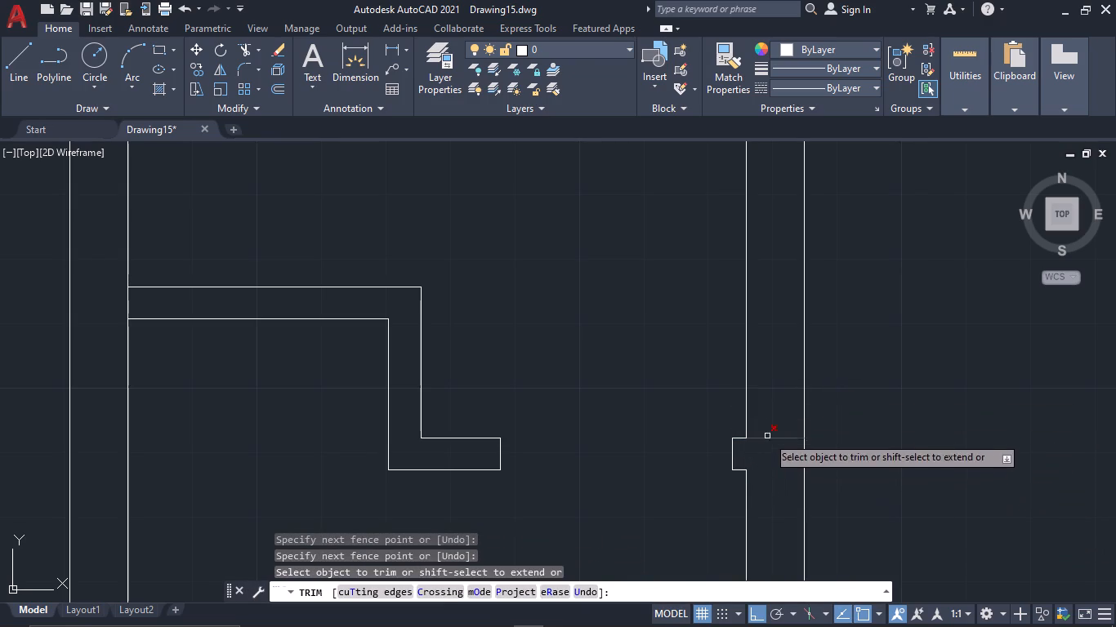
{"action": "left_click", "coordinate": [767, 436]}
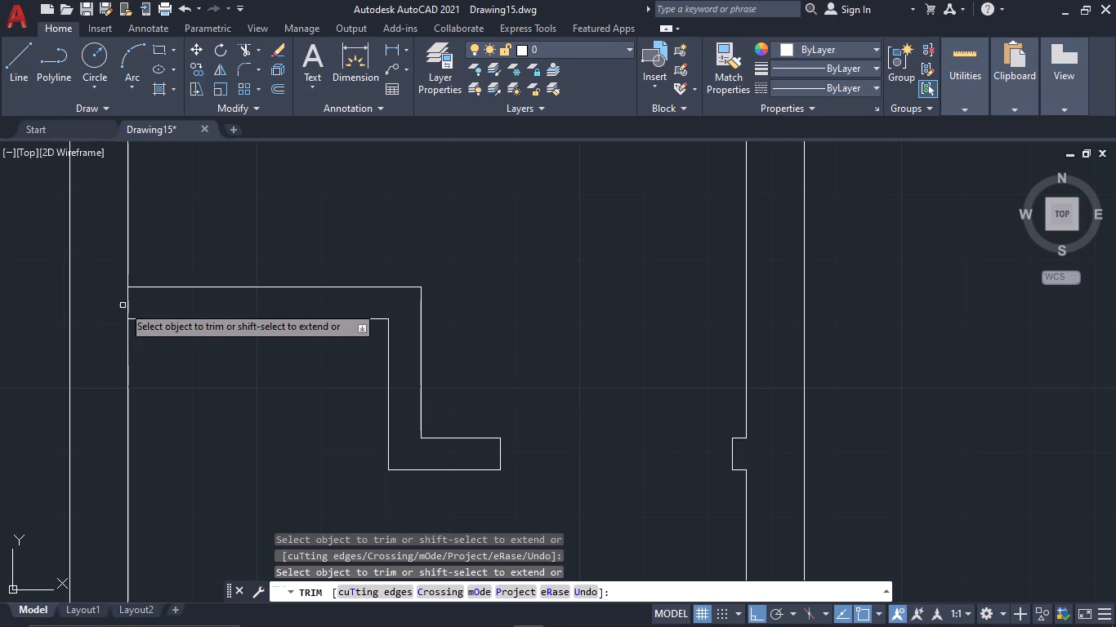
{"action": "left_click", "coordinate": [127, 305]}
{"action": "scroll", "coordinate": [466, 351], "scroll_direction": "down", "scroll_amount": 2}
{"action": "middle_click_drag", "start_coordinate": [489, 370], "coordinate": [520, 425]}
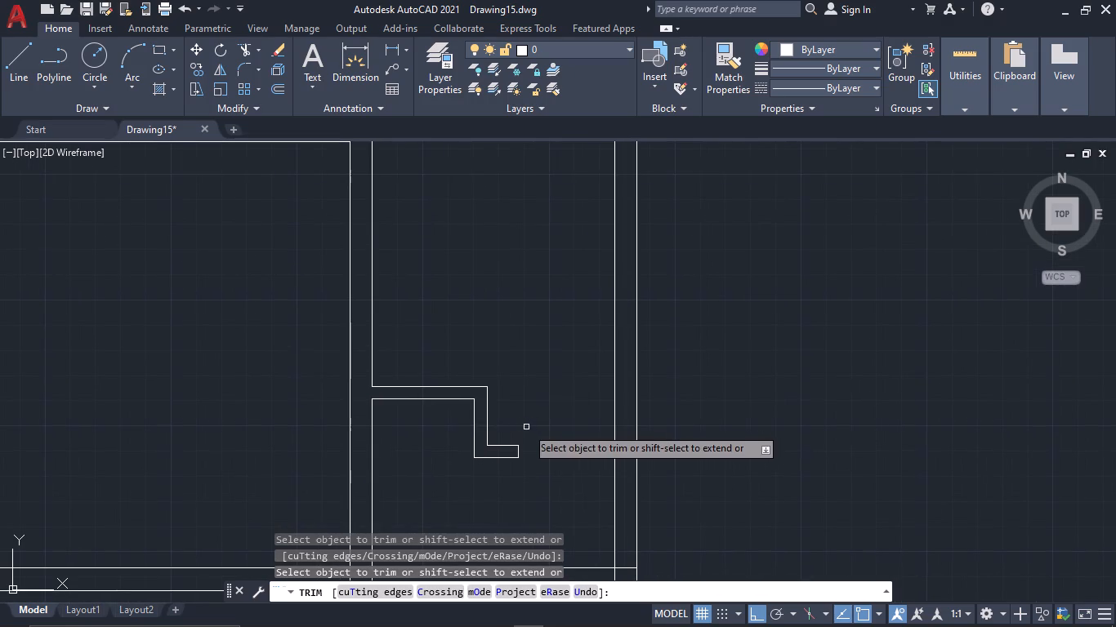
{"action": "key", "text": "Escape"}
Draw a horizontal line from the stepped wall's lower inner corner leftward across the vertical wall, and trim it back to the wall's near face.
{"action": "scroll", "coordinate": [565, 395], "scroll_direction": "down", "scroll_amount": 1}
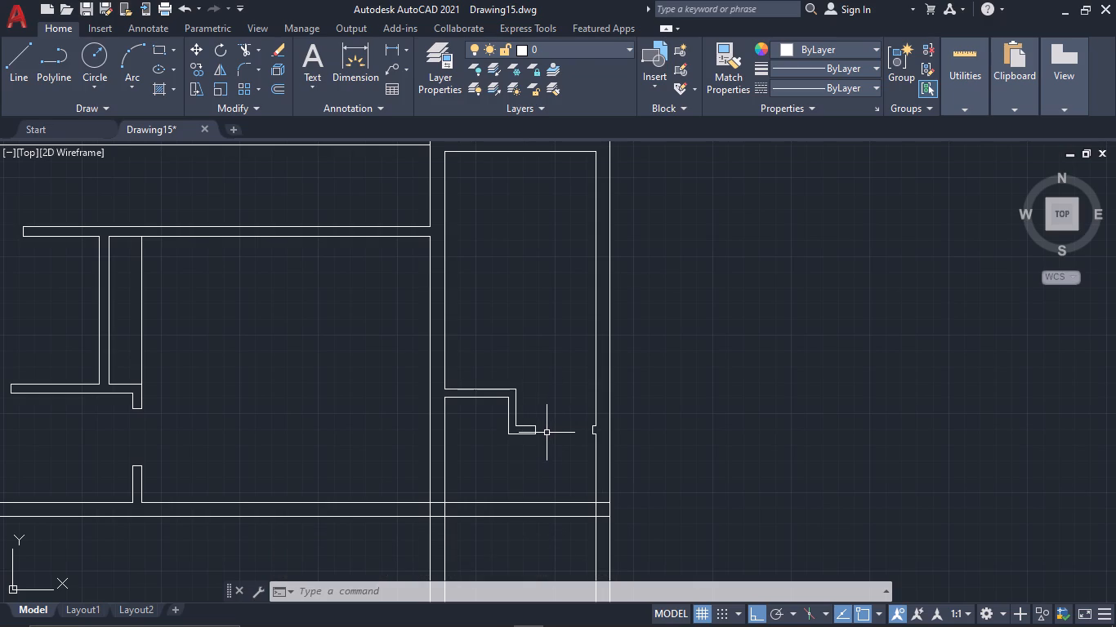
{"action": "key", "text": "l"}
{"action": "key", "text": "space"}
{"action": "scroll", "coordinate": [483, 447], "scroll_direction": "up", "scroll_amount": 1}
{"action": "left_click", "coordinate": [521, 430]}
{"action": "left_click", "coordinate": [239, 432]}
{"action": "key", "text": "Escape"}
{"action": "key", "text": "t"}
{"action": "key", "text": "r"}
{"action": "key", "text": "space"}
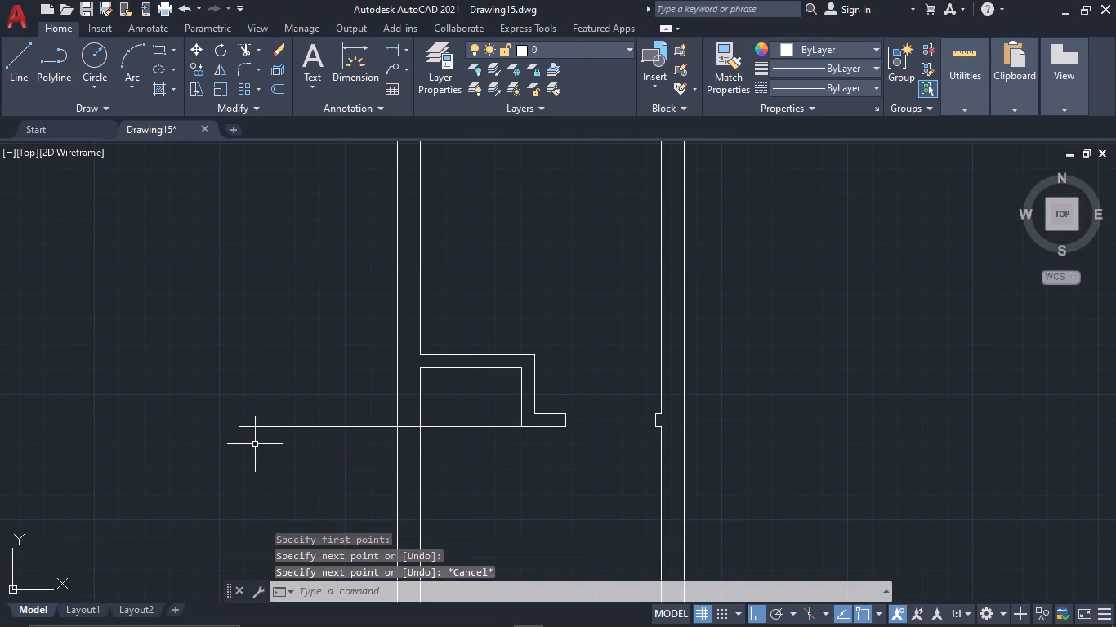
{"action": "left_click_drag", "start_coordinate": [373, 429], "coordinate": [331, 386]}
{"action": "left_click", "coordinate": [411, 429]}
{"action": "key", "text": "Escape"}
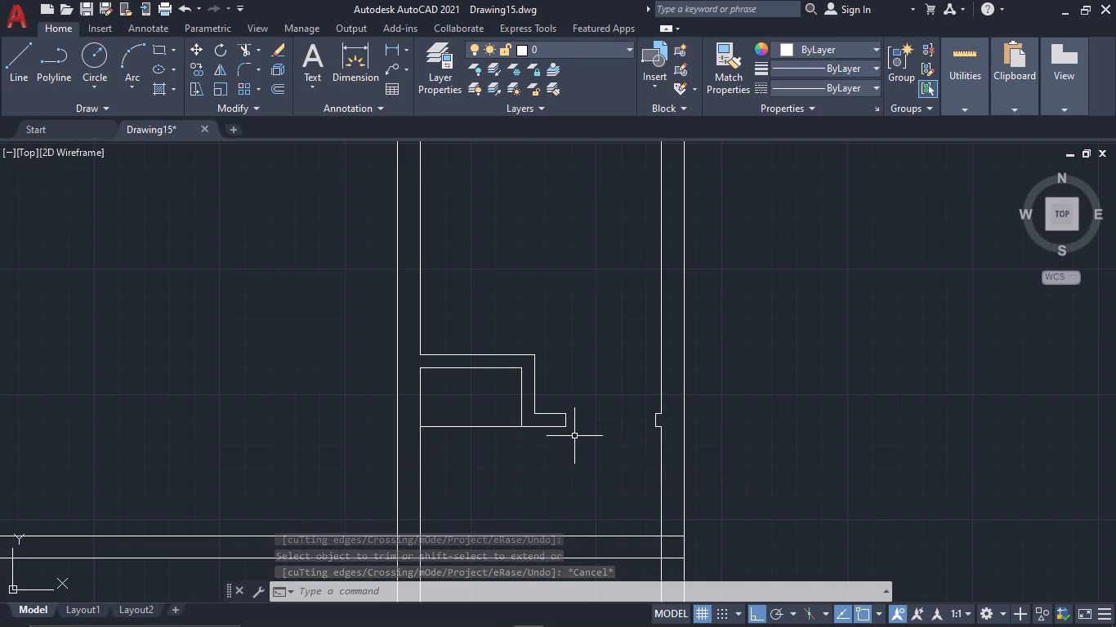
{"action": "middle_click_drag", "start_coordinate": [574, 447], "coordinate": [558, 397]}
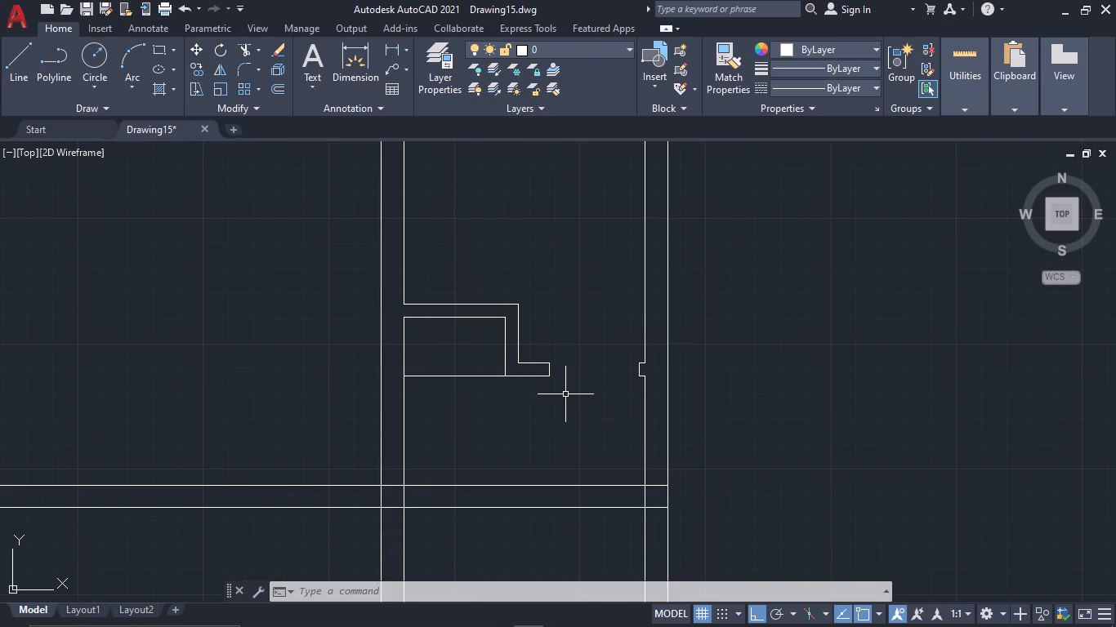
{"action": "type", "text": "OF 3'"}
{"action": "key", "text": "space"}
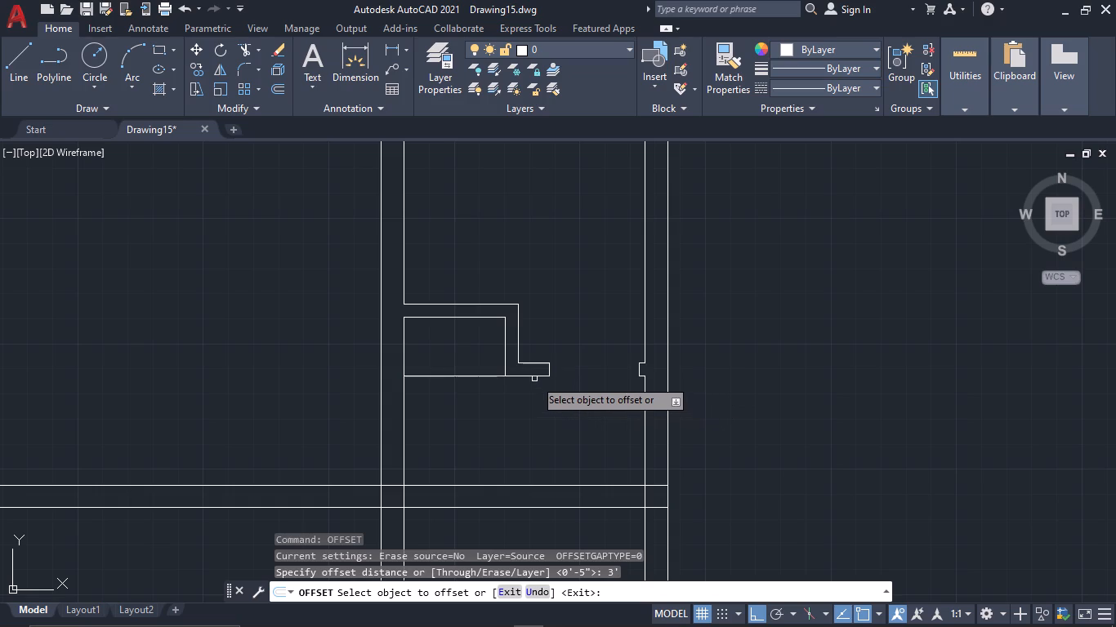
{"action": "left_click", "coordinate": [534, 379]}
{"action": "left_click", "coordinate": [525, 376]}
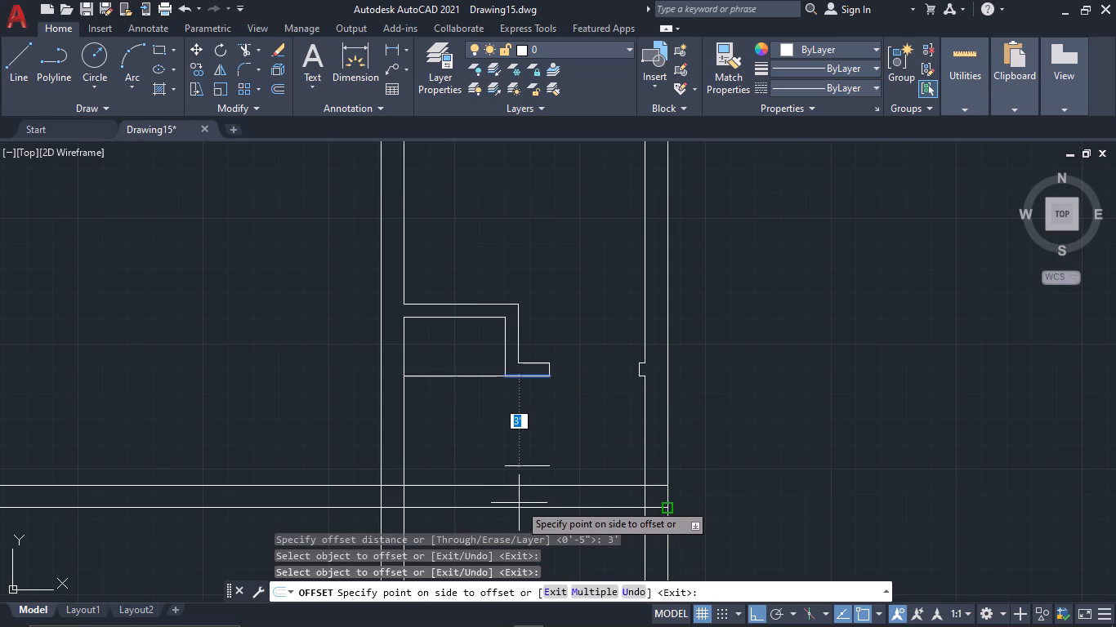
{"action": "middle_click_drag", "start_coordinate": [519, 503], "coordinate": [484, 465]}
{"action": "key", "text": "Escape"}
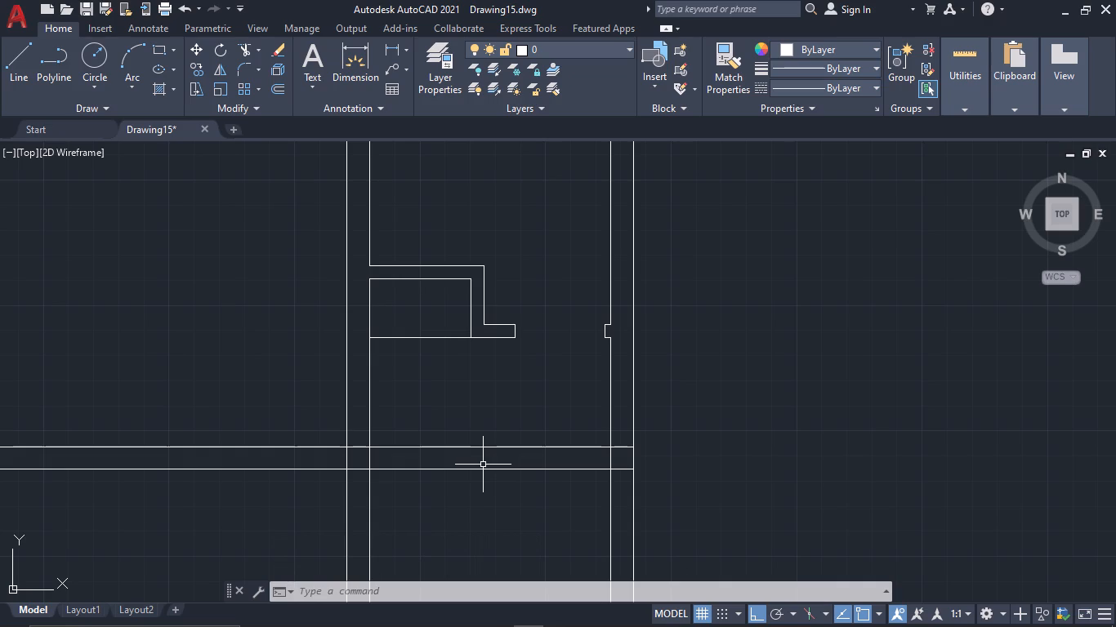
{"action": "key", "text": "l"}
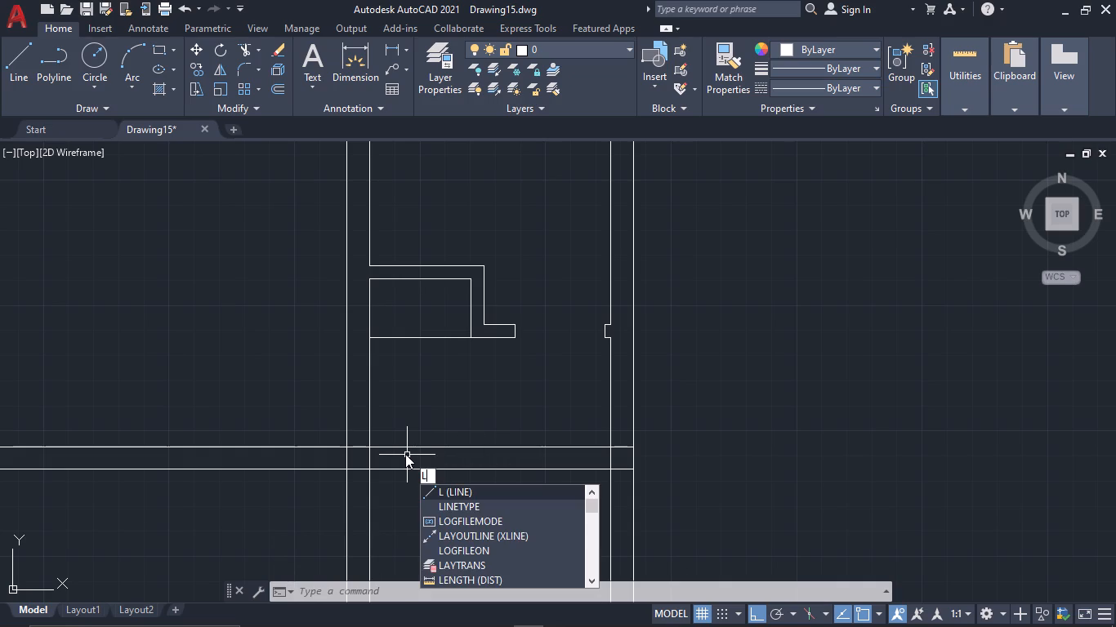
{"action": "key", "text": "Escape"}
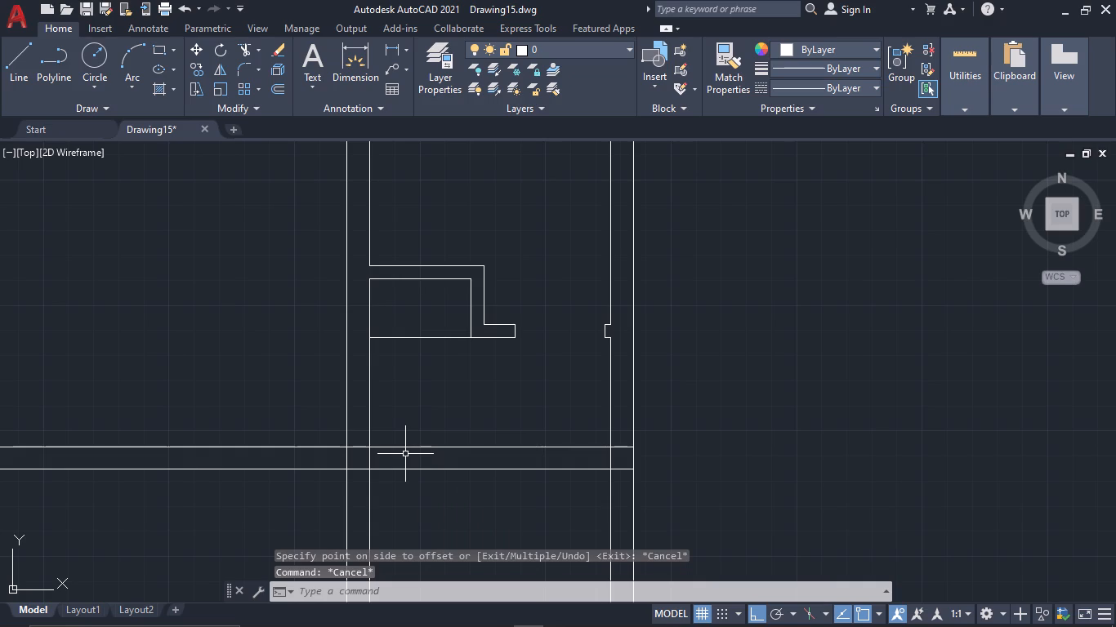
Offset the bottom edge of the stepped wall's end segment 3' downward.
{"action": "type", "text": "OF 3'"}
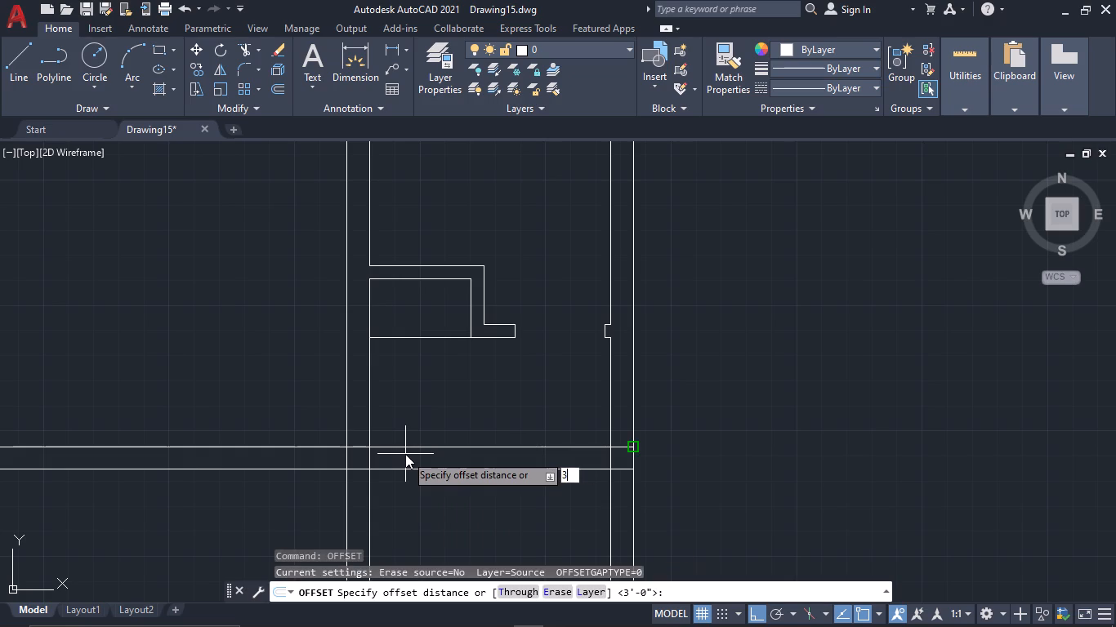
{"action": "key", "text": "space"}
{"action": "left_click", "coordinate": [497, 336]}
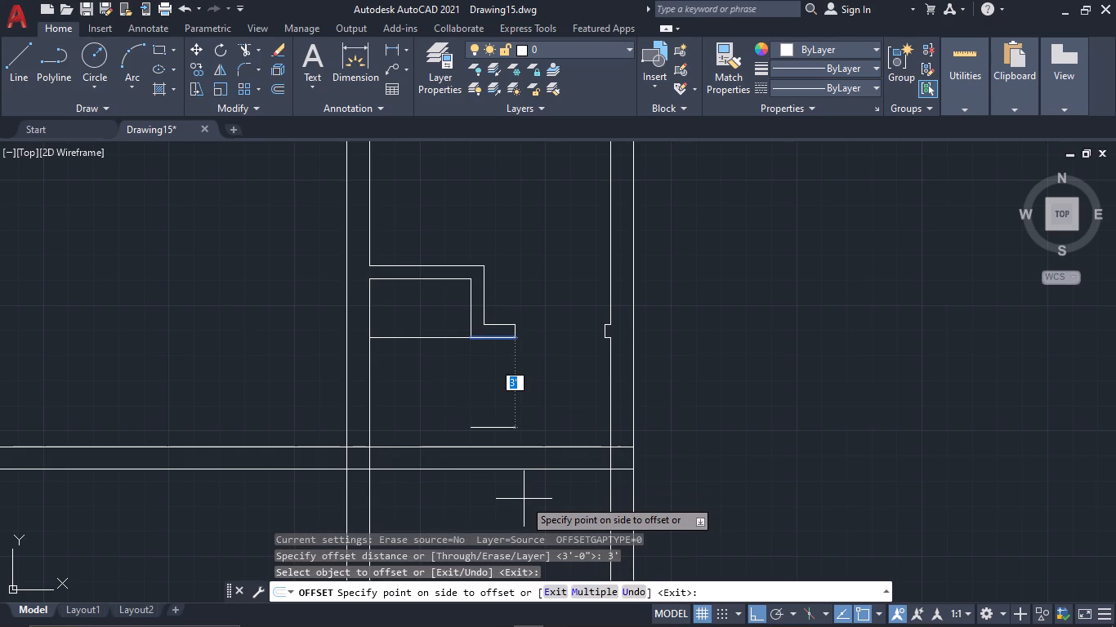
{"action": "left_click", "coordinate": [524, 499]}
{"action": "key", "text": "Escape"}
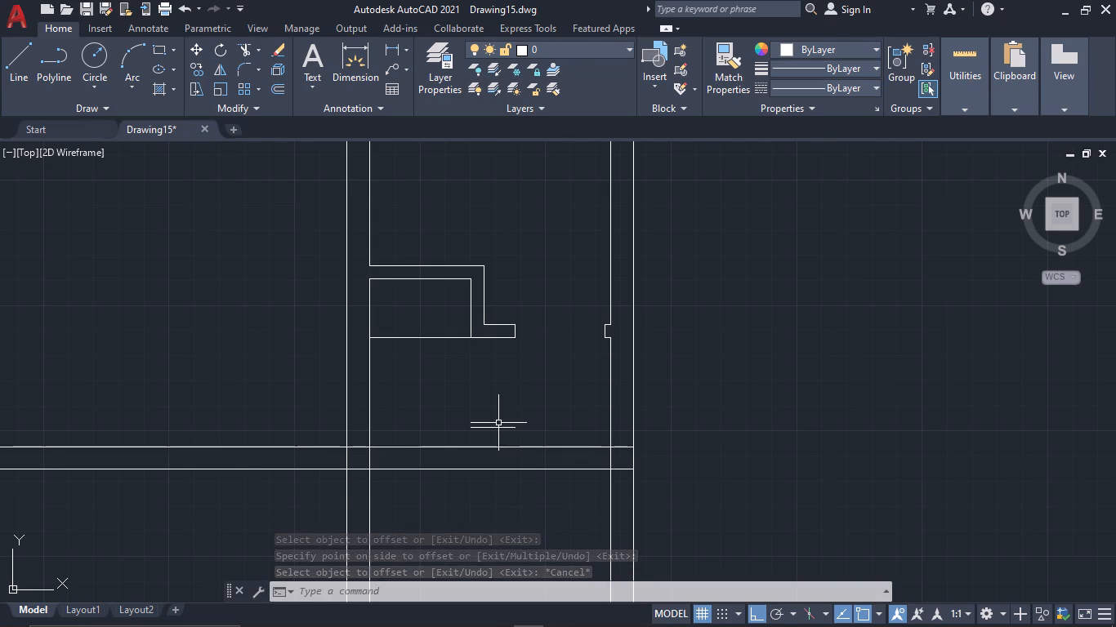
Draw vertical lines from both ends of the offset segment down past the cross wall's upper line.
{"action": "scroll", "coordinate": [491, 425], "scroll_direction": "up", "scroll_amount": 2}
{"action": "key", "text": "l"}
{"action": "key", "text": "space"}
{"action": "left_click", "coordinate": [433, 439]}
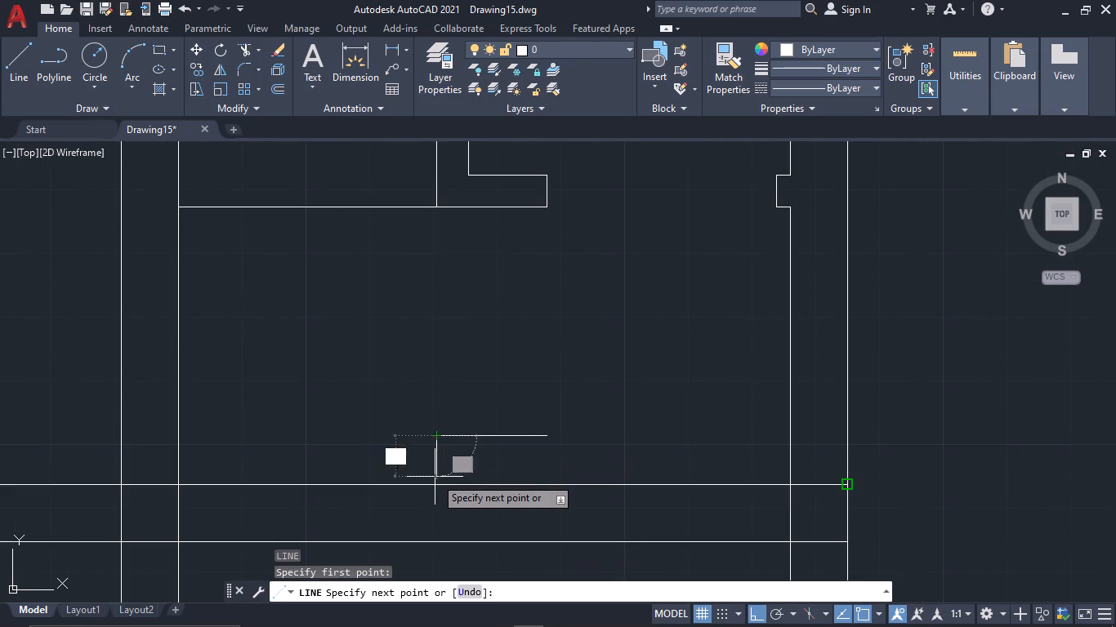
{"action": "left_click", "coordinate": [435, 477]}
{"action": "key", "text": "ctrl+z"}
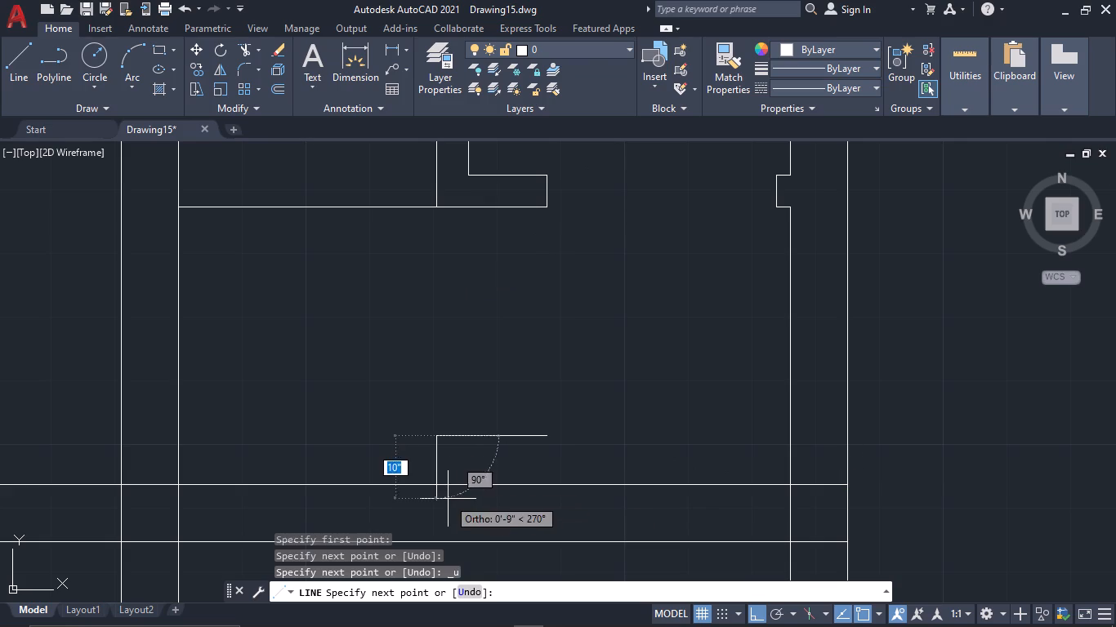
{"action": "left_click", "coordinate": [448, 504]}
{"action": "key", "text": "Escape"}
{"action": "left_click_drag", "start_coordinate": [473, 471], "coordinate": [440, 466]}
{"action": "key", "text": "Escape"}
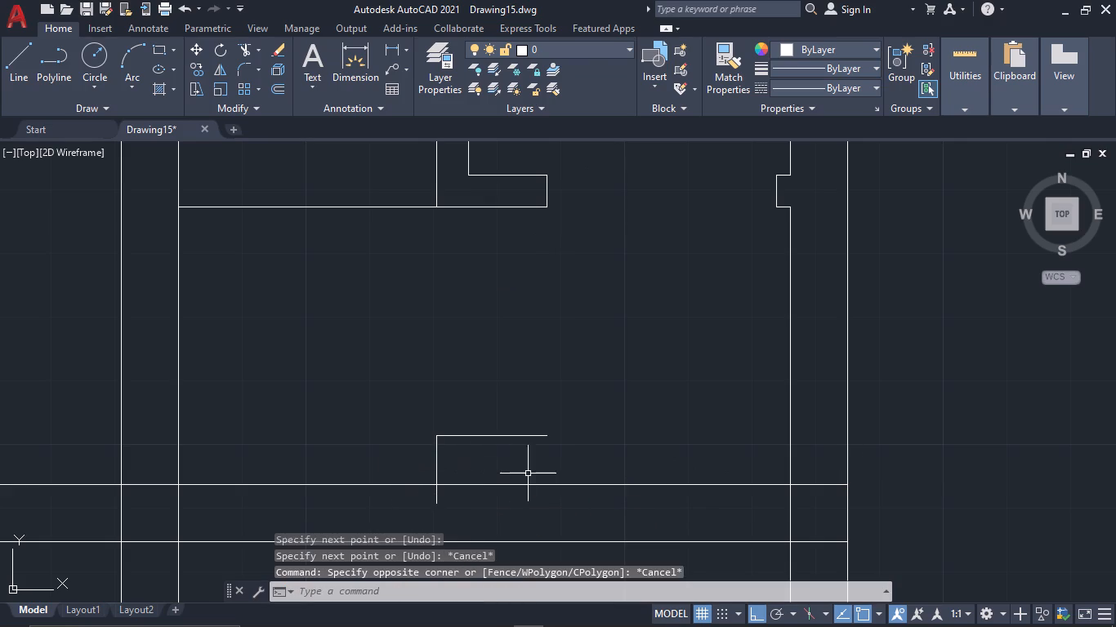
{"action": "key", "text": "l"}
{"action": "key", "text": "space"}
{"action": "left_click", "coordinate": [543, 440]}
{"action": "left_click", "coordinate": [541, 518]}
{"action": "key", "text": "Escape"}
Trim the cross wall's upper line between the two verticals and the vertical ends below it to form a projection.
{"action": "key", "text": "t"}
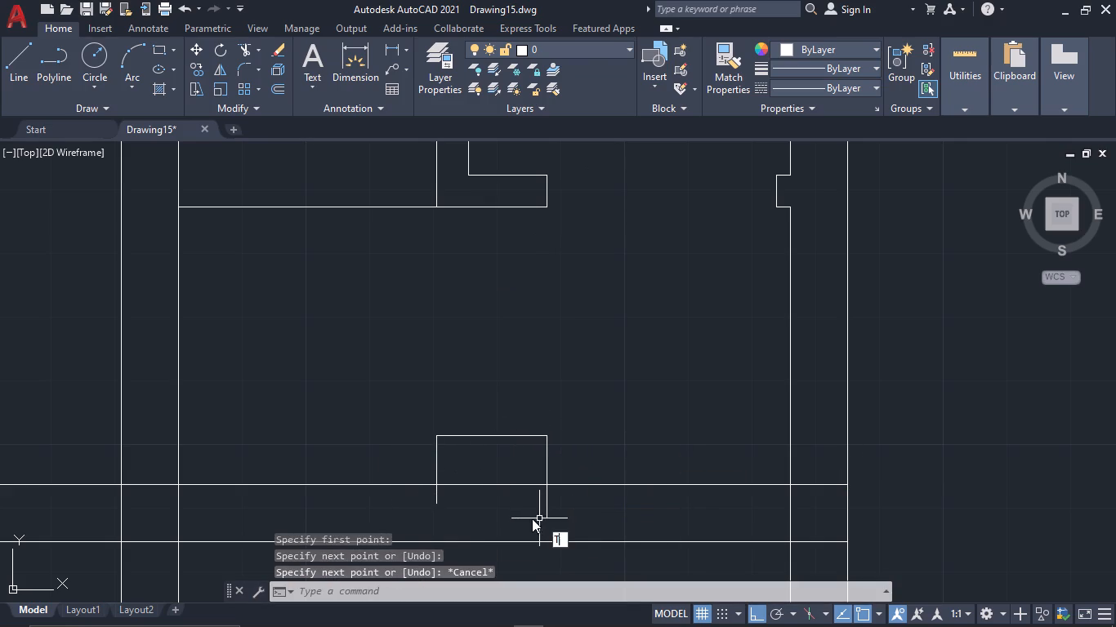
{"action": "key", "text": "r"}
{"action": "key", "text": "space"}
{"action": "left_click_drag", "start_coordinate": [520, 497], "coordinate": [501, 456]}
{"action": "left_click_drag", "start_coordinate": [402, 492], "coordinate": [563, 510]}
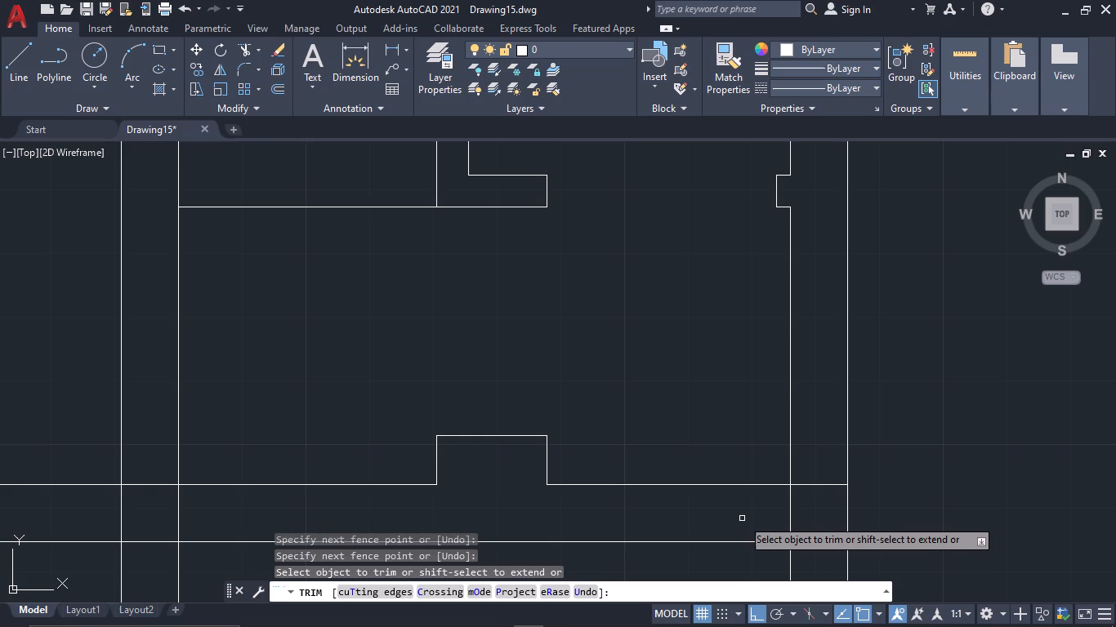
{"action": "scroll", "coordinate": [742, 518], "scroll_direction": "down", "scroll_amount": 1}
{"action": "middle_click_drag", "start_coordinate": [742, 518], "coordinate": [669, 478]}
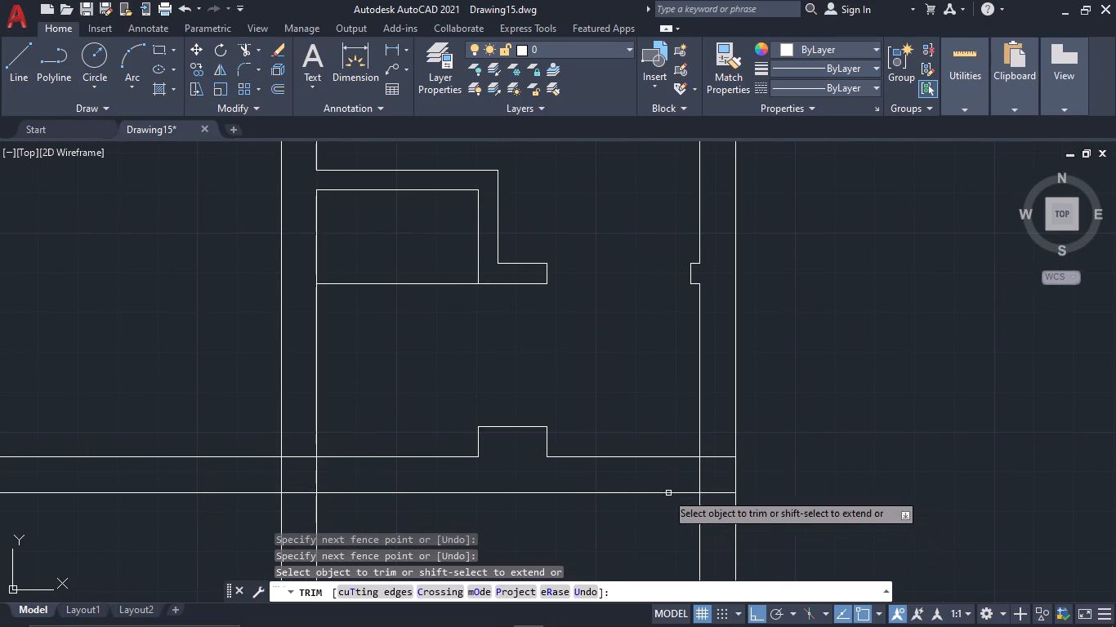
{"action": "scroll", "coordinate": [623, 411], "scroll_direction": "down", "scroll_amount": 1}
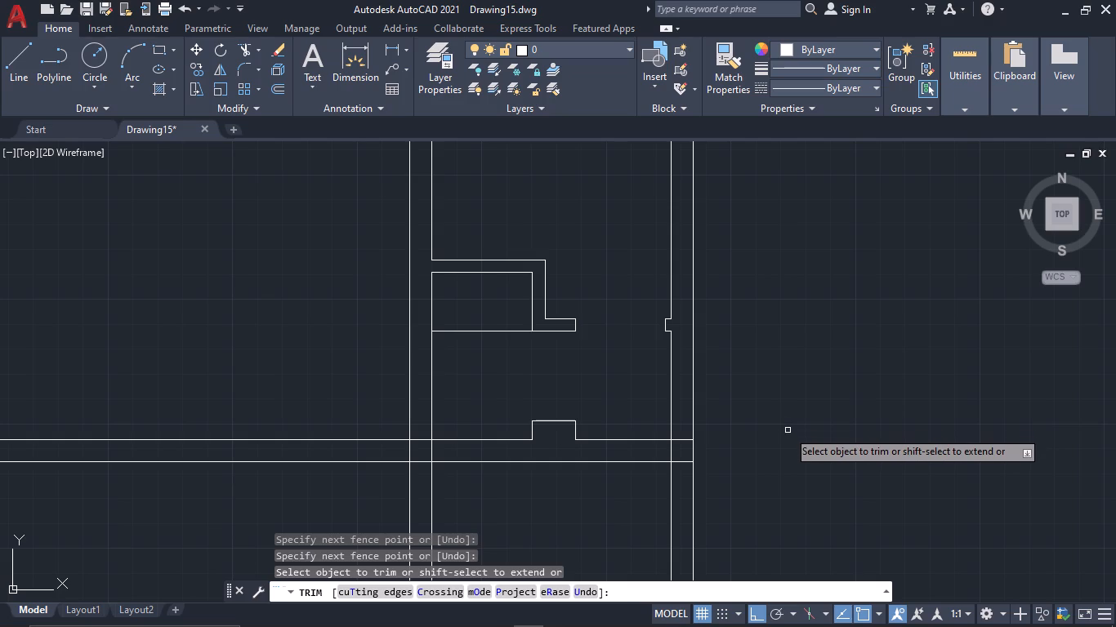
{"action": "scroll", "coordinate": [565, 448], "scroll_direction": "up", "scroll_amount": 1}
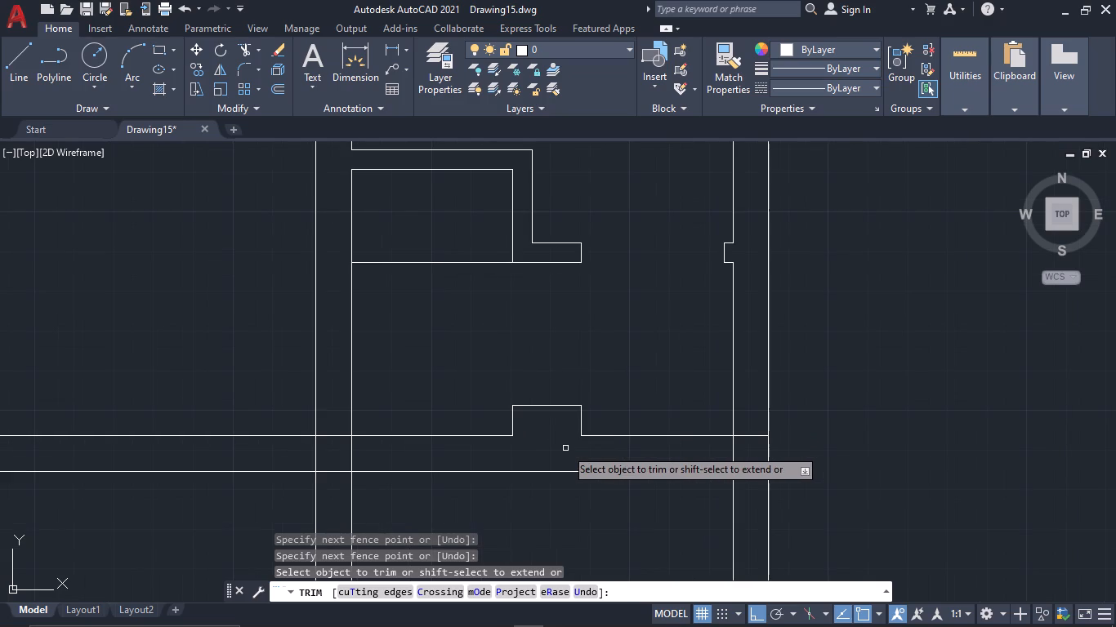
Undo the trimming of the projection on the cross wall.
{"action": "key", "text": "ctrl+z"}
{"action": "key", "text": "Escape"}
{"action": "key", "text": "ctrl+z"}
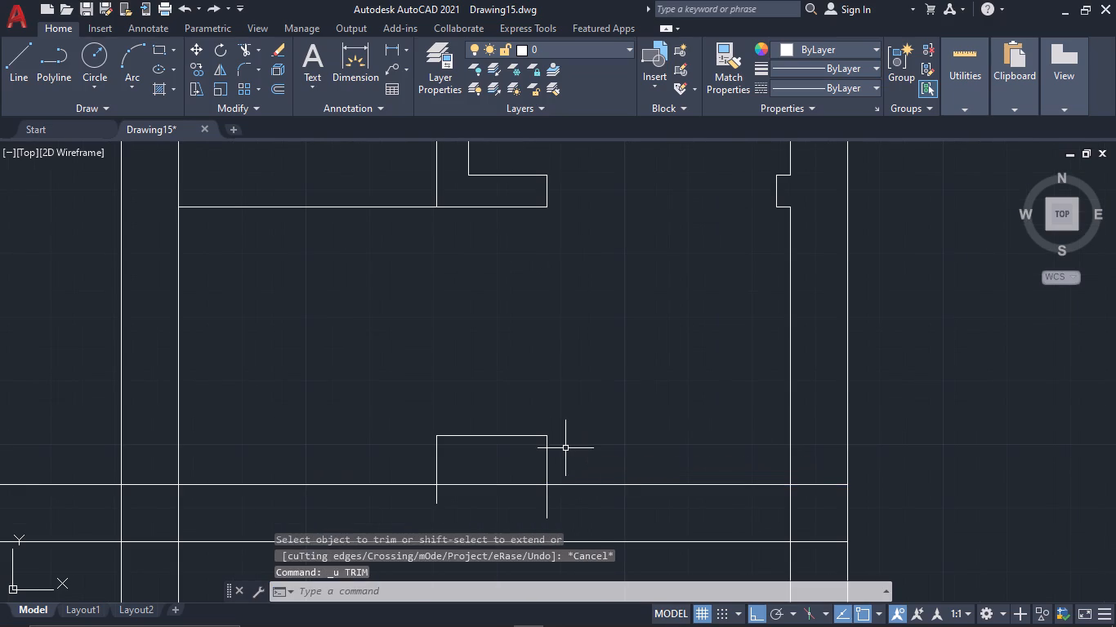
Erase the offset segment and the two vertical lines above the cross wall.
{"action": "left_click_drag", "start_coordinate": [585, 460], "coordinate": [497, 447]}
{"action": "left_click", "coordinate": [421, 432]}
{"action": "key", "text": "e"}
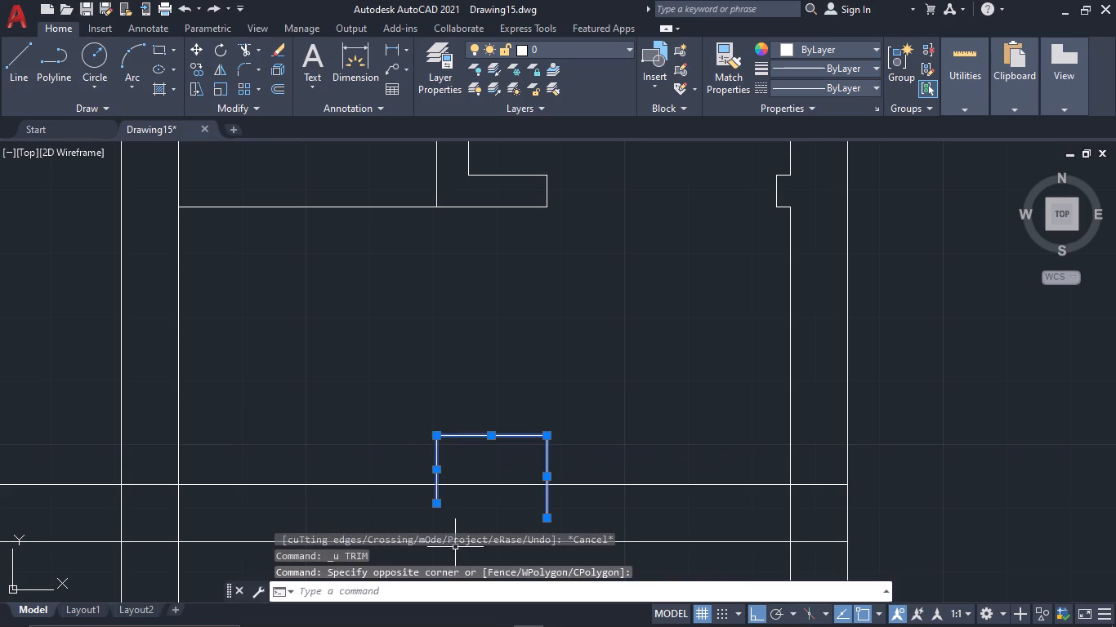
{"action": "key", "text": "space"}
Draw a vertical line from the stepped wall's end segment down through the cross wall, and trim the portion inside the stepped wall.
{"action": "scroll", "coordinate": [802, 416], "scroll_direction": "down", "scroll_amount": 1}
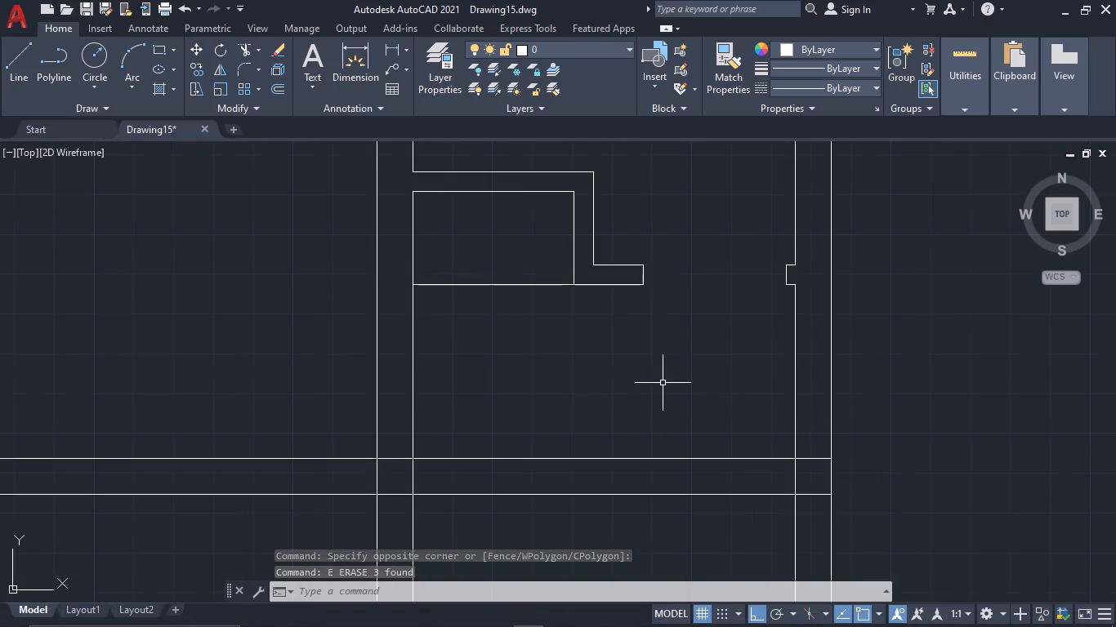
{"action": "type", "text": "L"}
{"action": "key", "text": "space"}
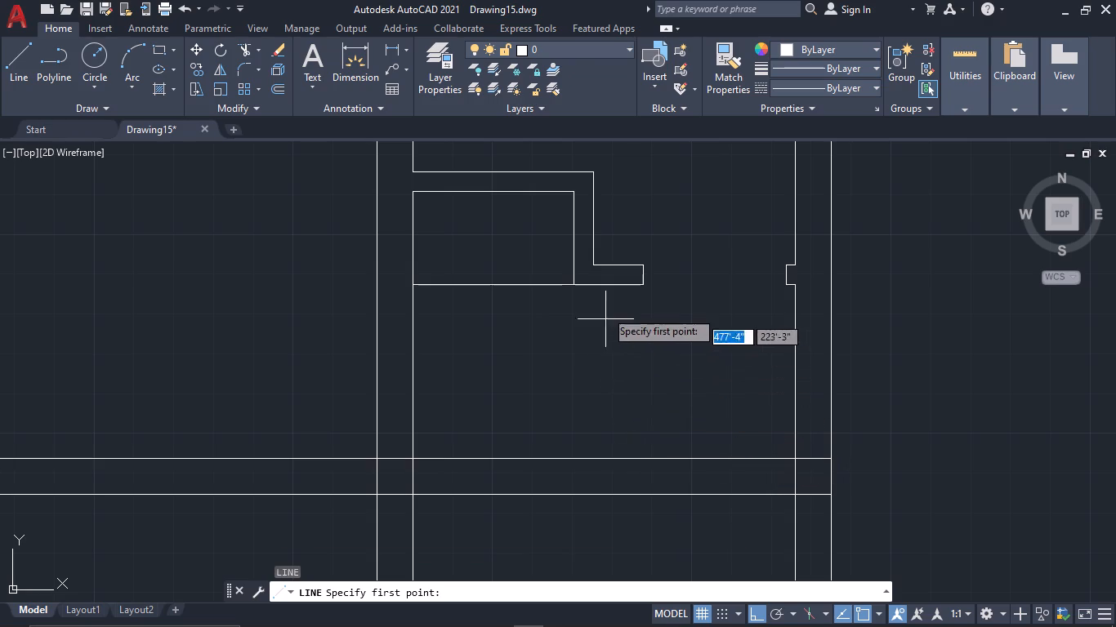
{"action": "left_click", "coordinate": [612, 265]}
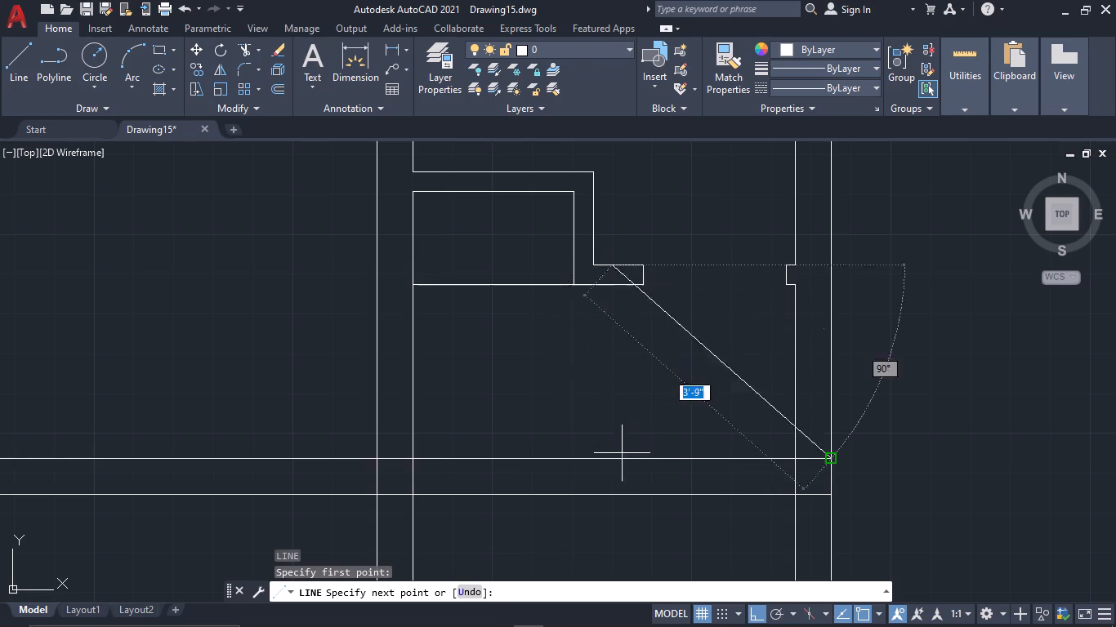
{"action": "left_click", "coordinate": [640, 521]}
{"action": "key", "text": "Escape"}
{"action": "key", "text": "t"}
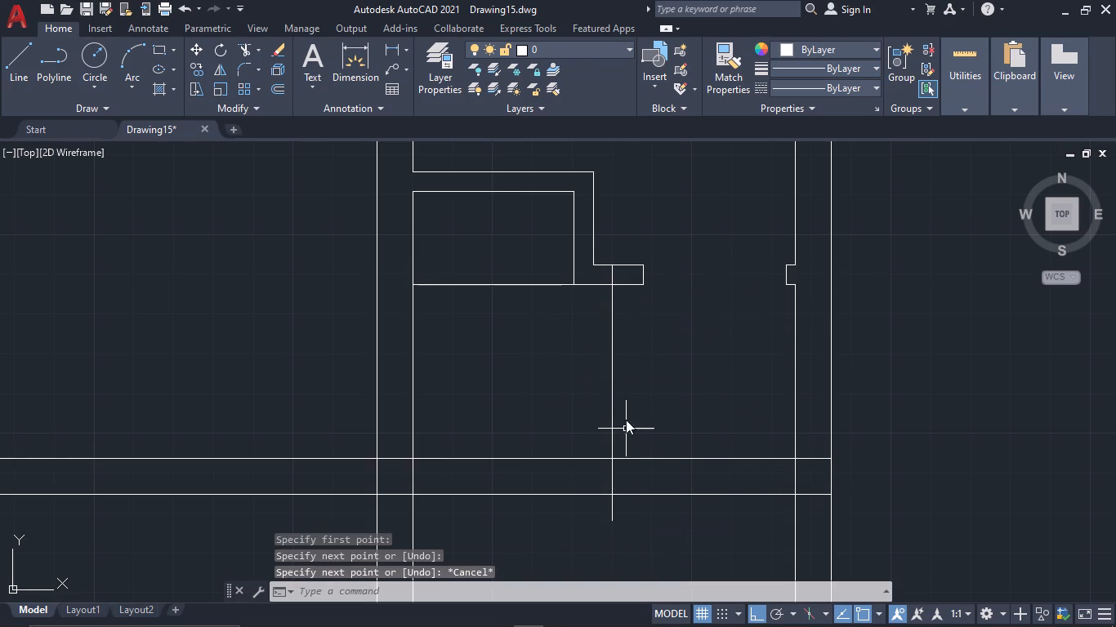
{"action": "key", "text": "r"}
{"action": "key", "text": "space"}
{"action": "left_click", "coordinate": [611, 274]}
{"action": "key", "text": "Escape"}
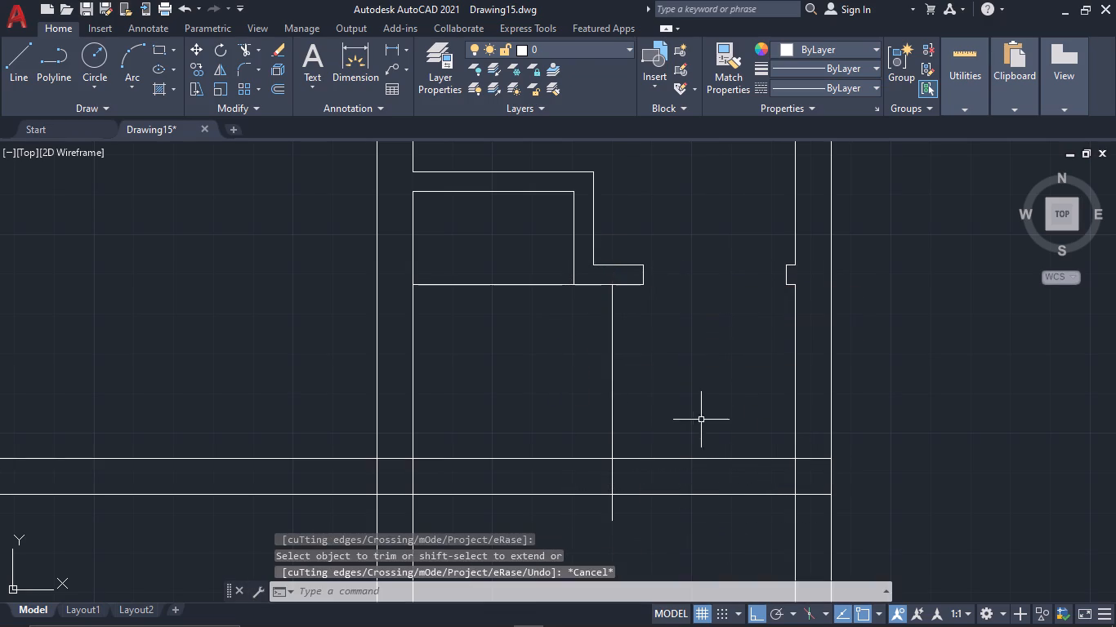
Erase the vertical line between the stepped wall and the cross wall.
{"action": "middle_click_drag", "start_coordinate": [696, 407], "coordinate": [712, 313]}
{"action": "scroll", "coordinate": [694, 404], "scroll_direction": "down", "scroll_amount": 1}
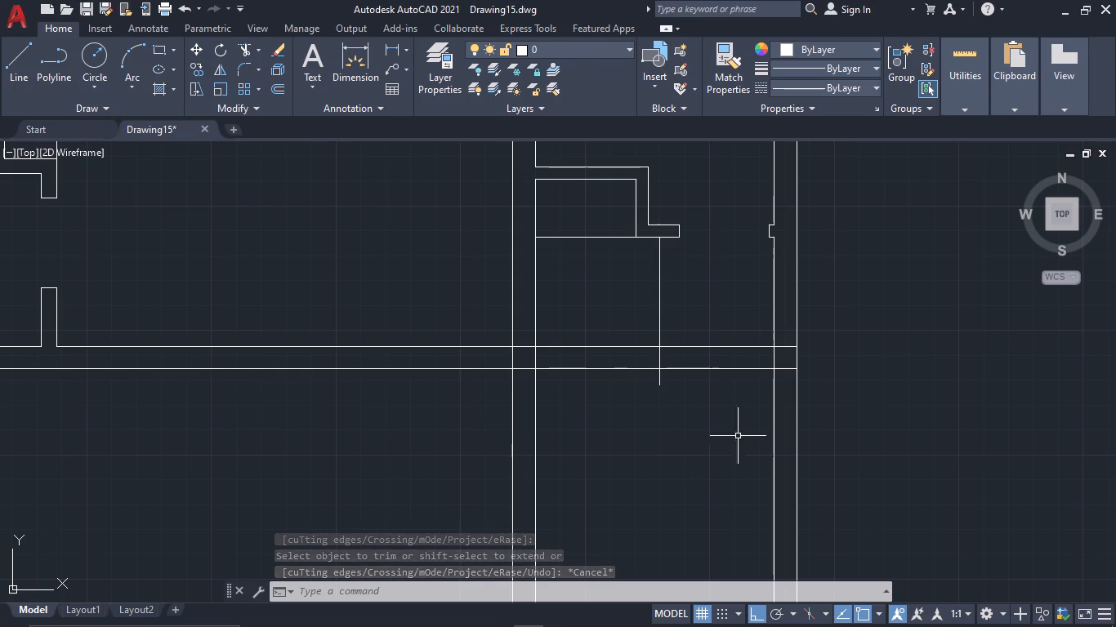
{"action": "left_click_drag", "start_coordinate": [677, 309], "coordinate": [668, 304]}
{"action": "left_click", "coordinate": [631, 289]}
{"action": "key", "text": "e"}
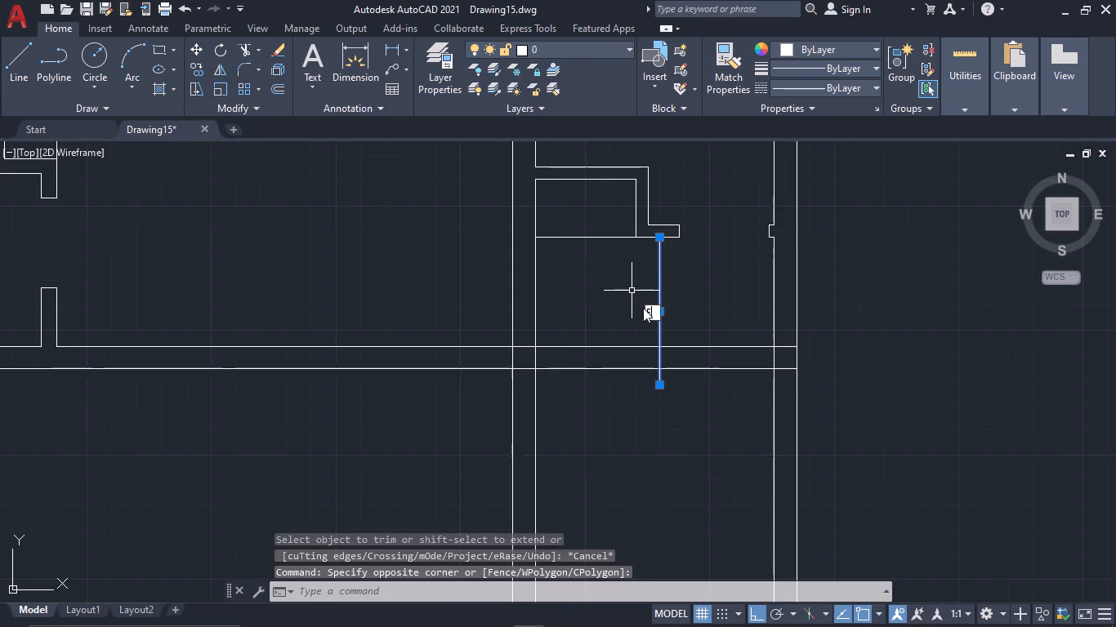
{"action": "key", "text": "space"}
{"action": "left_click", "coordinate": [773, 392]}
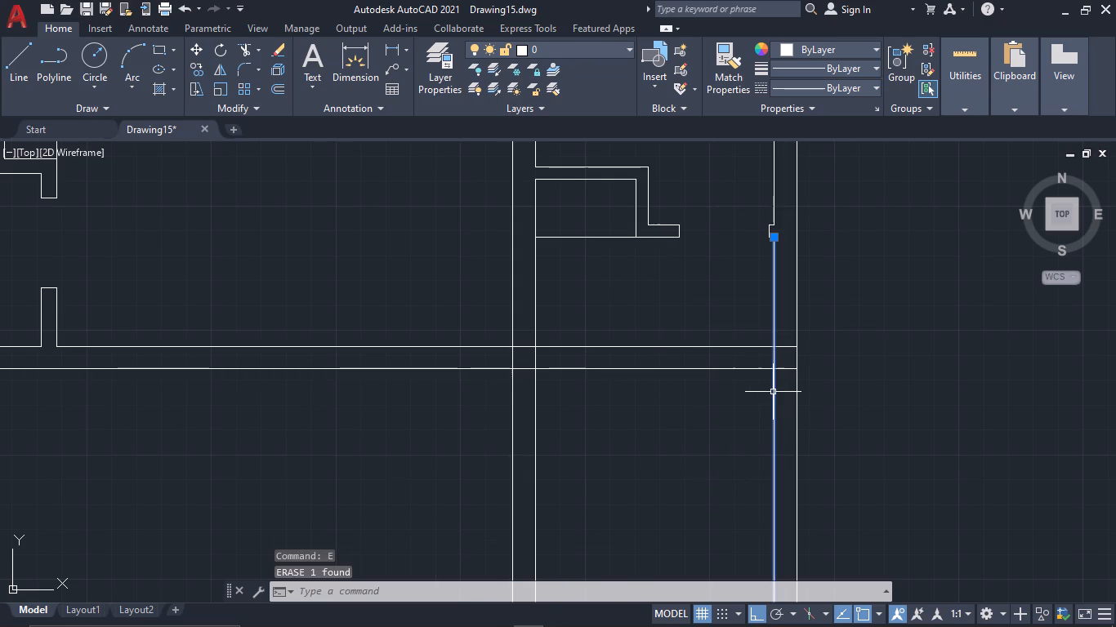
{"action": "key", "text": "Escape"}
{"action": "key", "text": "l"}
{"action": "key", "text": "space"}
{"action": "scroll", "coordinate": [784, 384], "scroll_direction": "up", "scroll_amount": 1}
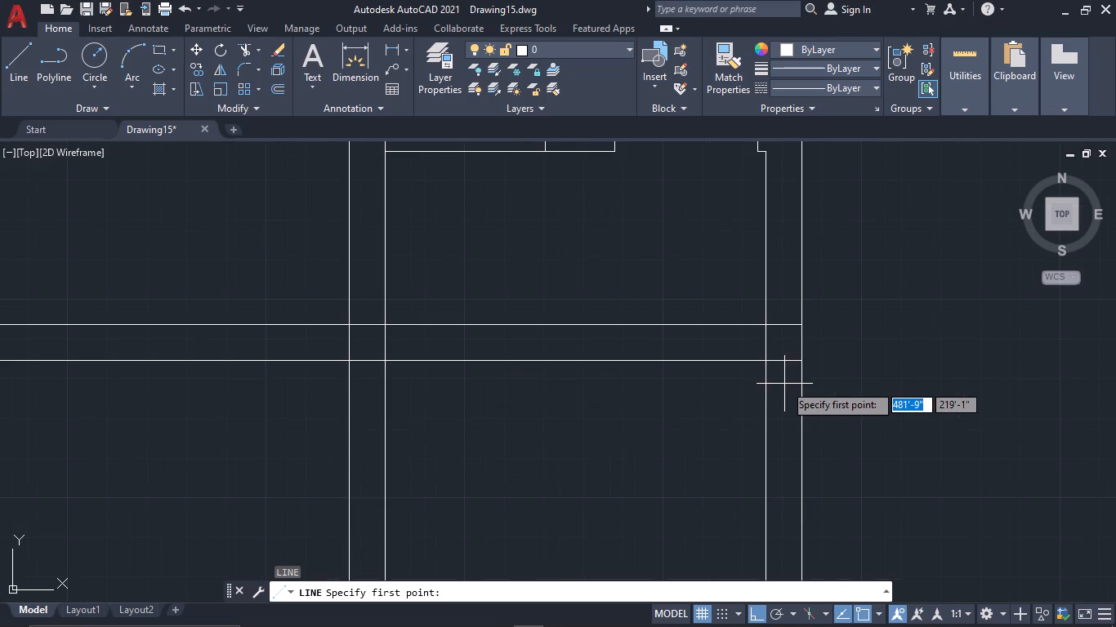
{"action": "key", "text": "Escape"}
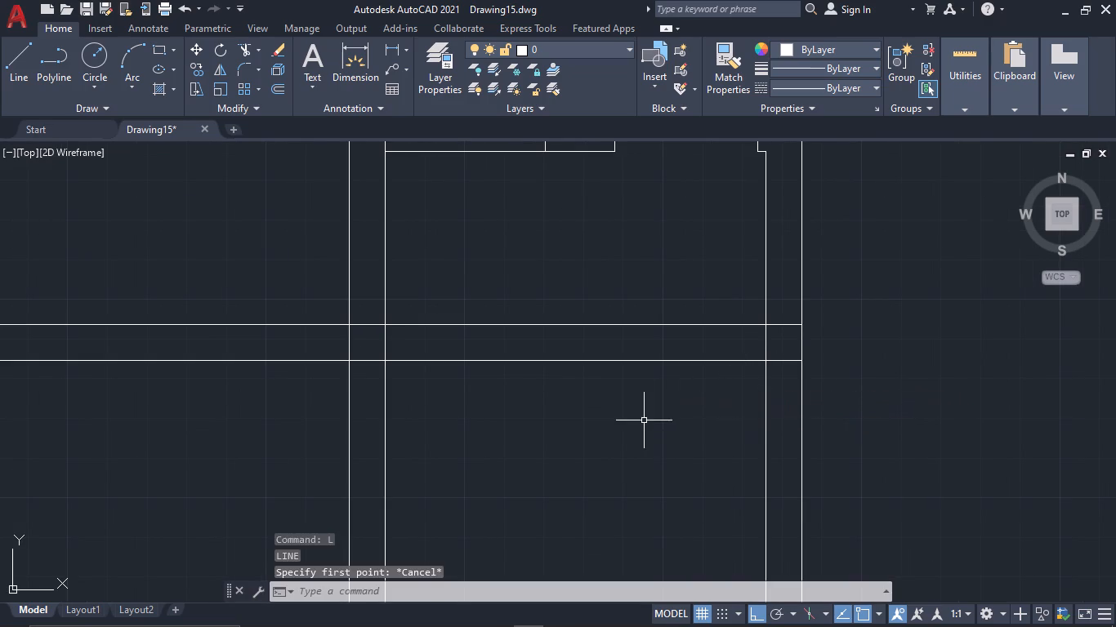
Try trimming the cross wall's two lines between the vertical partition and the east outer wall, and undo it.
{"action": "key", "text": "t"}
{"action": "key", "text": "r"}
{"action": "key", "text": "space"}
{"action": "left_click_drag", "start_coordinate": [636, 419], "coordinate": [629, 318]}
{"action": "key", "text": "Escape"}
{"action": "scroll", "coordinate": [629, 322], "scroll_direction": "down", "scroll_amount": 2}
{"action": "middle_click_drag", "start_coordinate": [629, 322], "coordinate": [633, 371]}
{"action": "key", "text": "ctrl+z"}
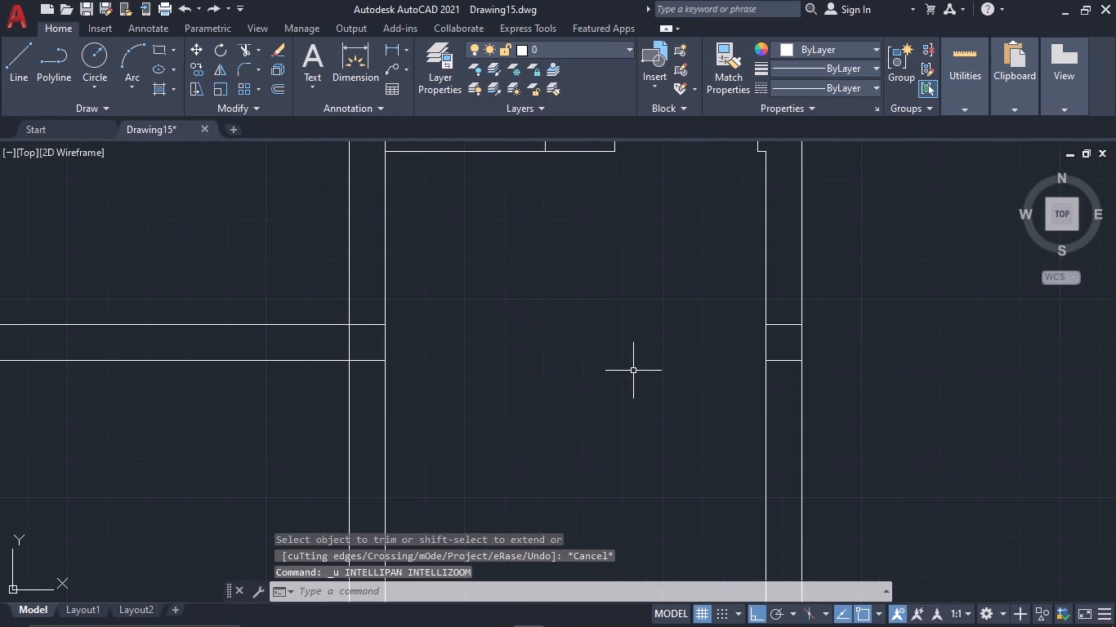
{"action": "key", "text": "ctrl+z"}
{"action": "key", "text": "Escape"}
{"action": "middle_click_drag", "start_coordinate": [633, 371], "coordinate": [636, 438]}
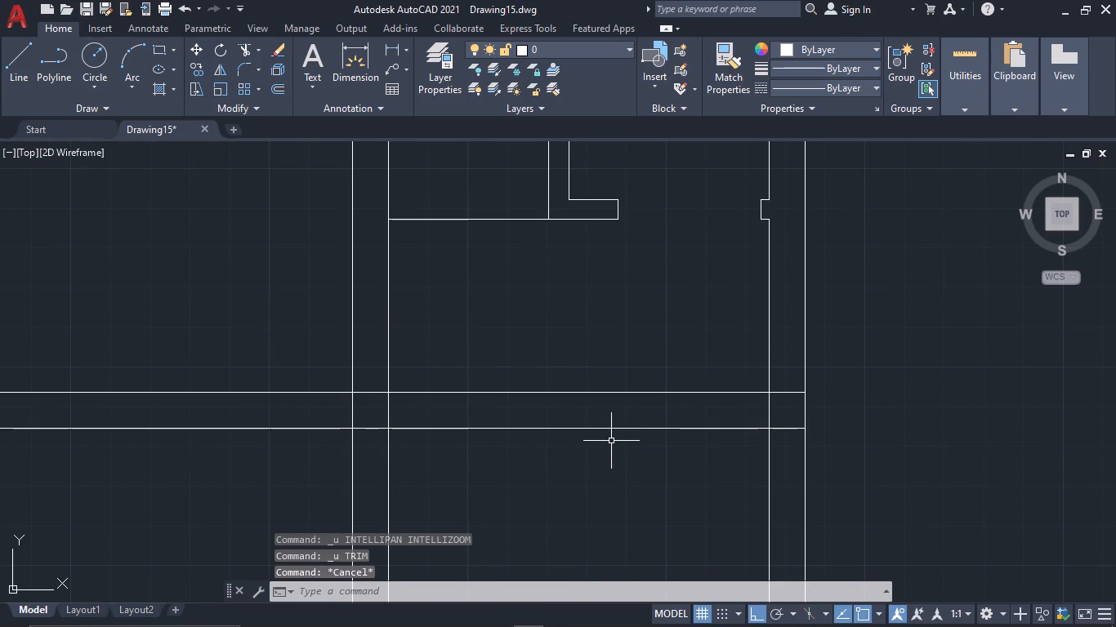
Trim the overlapping lines where the eastern vertical partition crosses the cross wall to open the intersection.
{"action": "type", "text": "TR"}
{"action": "key", "text": "space"}
{"action": "left_click_drag", "start_coordinate": [346, 414], "coordinate": [407, 407]}
{"action": "left_click_drag", "start_coordinate": [372, 438], "coordinate": [373, 358]}
{"action": "key", "text": "Escape"}
Draw a short vertical jamb line across the cross wall just west of the east outer wall, trimming its excess below.
{"action": "scroll", "coordinate": [543, 447], "scroll_direction": "down", "scroll_amount": 1}
{"action": "middle_click_drag", "start_coordinate": [543, 447], "coordinate": [503, 447]}
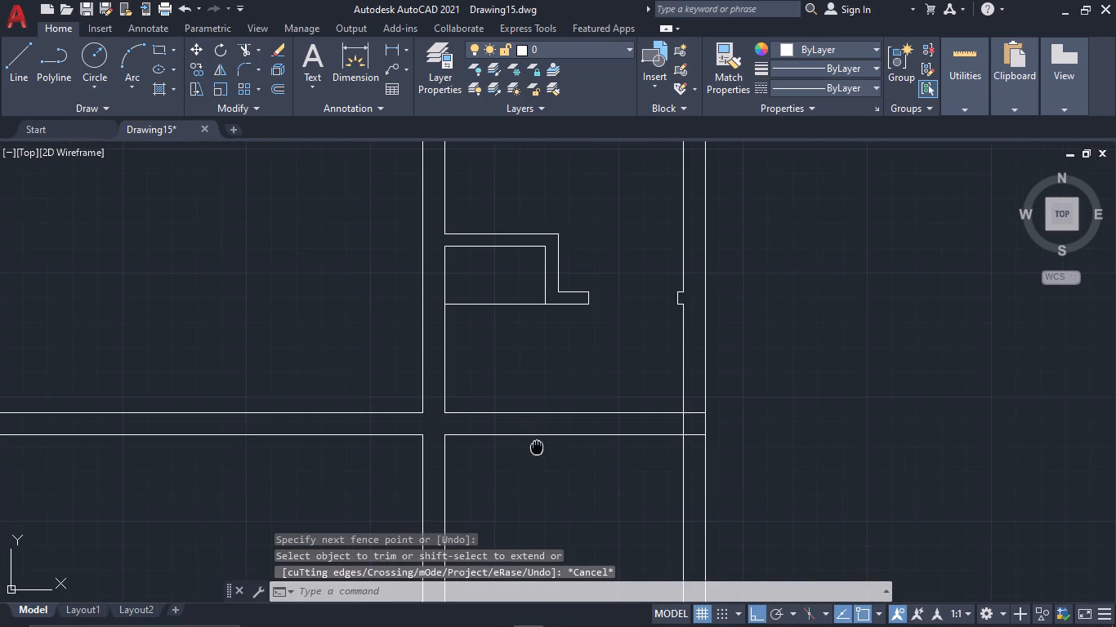
{"action": "middle_click_drag", "start_coordinate": [503, 447], "coordinate": [392, 446]}
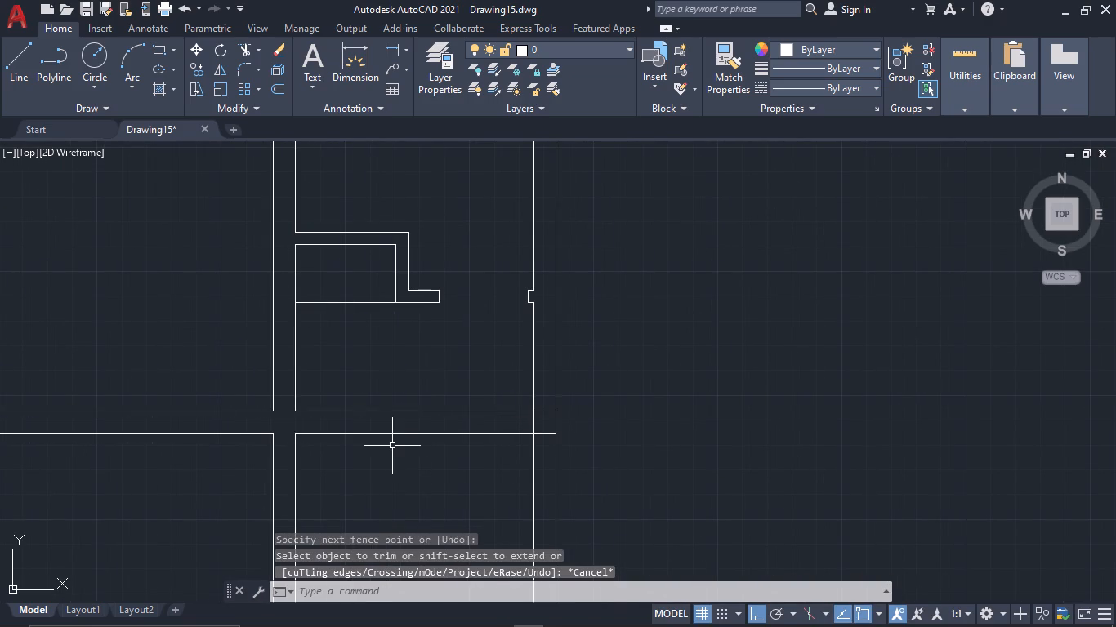
{"action": "key", "text": "l"}
{"action": "key", "text": "space"}
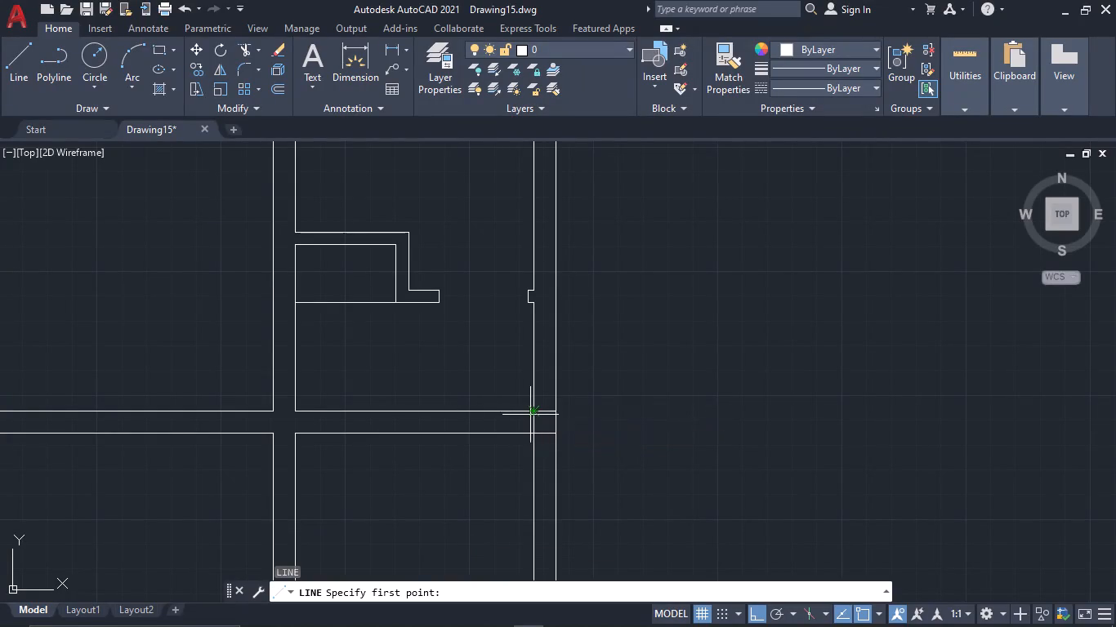
{"action": "left_click", "coordinate": [523, 413]}
{"action": "left_click", "coordinate": [515, 460]}
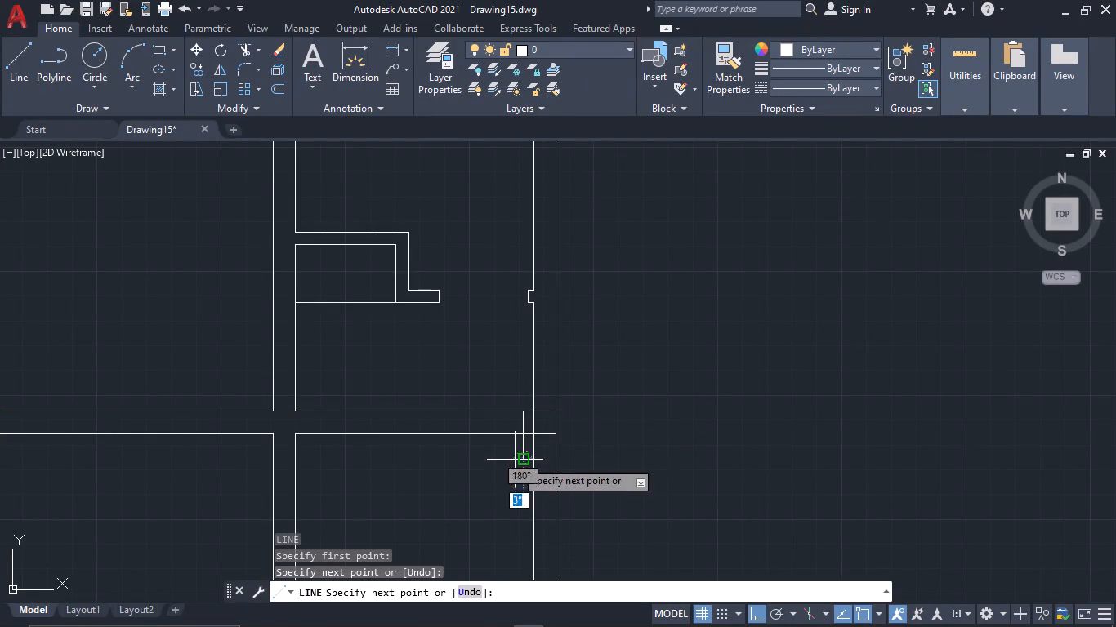
{"action": "key", "text": "Escape"}
{"action": "key", "text": "t"}
{"action": "key", "text": "r"}
{"action": "key", "text": "space"}
{"action": "left_click", "coordinate": [520, 453]}
{"action": "key", "text": "Escape"}
Offset the jamb line 3' to the west and trim the cross wall between the two jambs to form a door opening.
{"action": "type", "text": "OF 3'"}
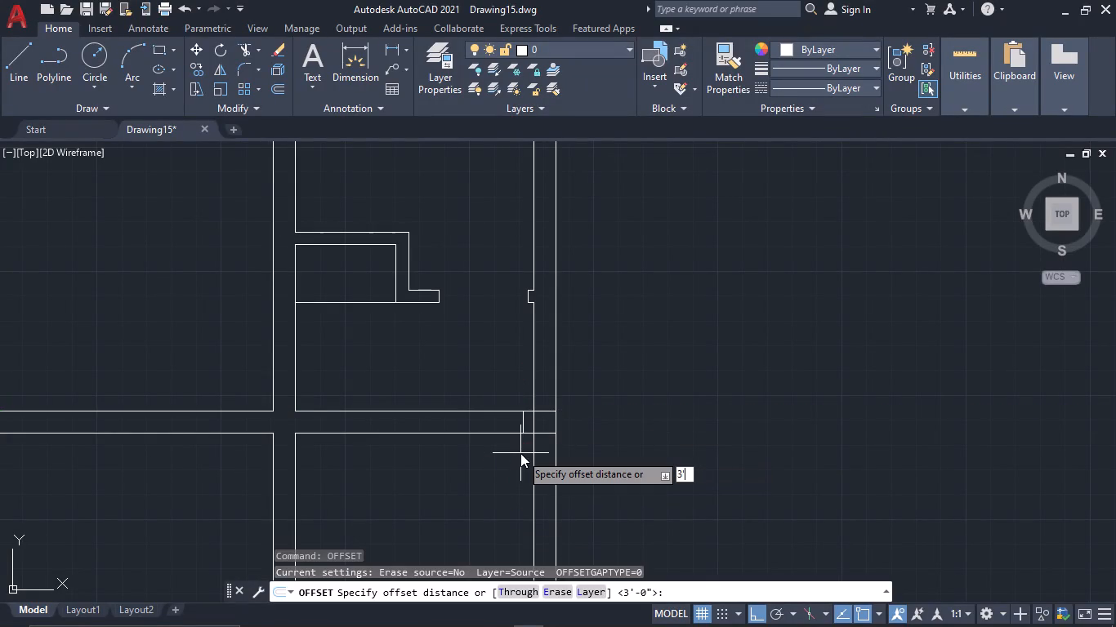
{"action": "key", "text": "space"}
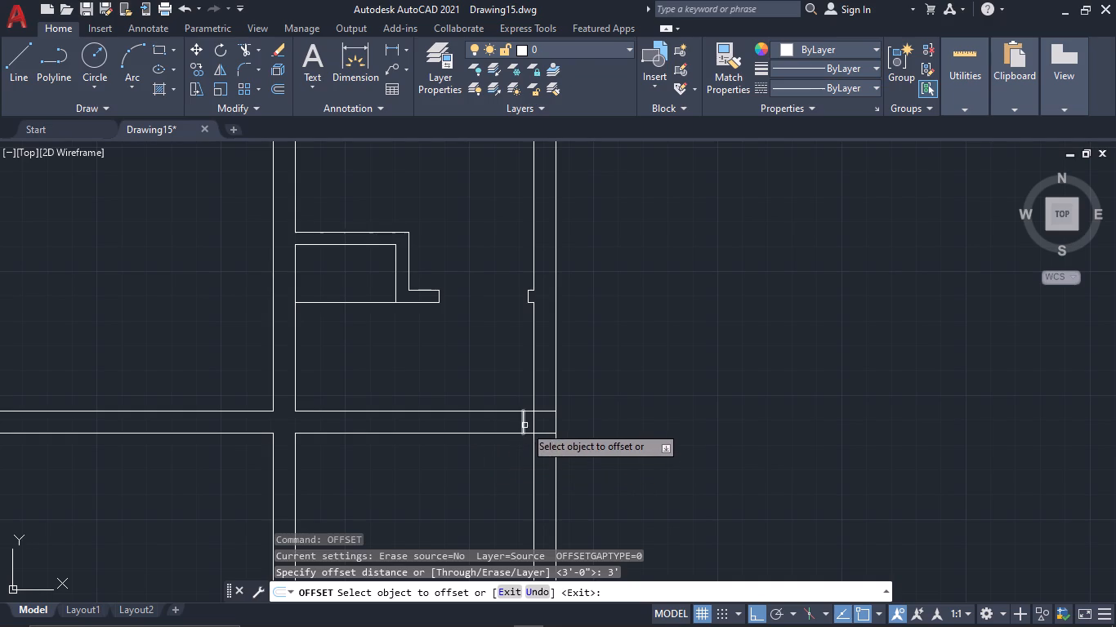
{"action": "left_click", "coordinate": [525, 425]}
{"action": "left_click", "coordinate": [389, 456]}
{"action": "key", "text": "Escape"}
{"action": "key", "text": "t"}
{"action": "key", "text": "r"}
{"action": "key", "text": "space"}
{"action": "left_click_drag", "start_coordinate": [485, 434], "coordinate": [486, 390]}
{"action": "left_click_drag", "start_coordinate": [484, 403], "coordinate": [481, 444]}
{"action": "key", "text": "Escape"}
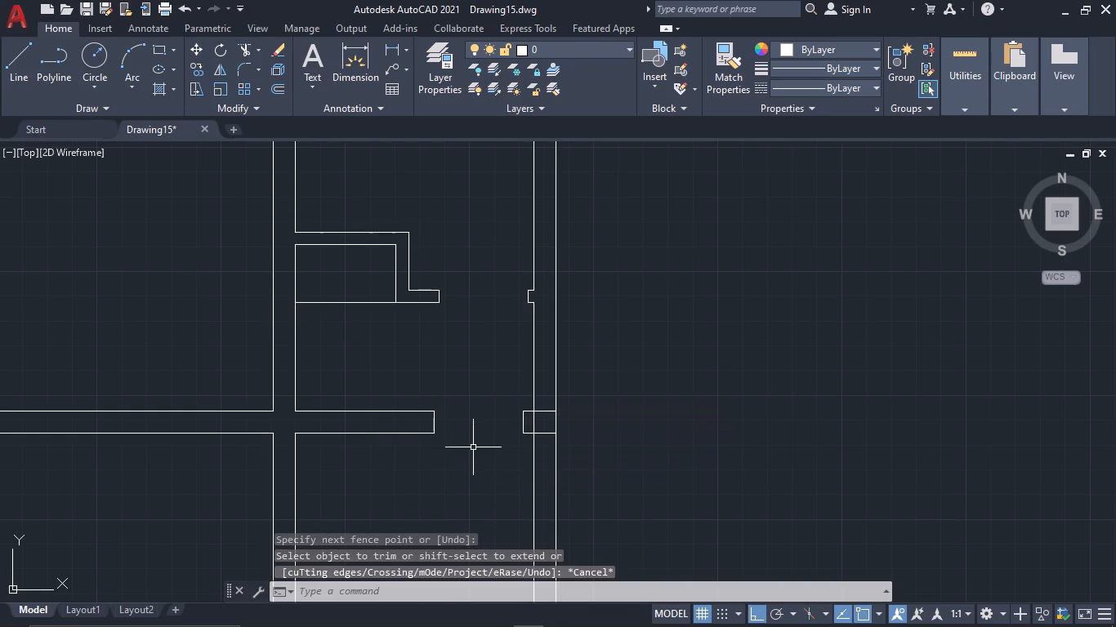
Draw a long vertical line down from the cross wall's lower face, just west of the new door opening.
{"action": "key", "text": "l"}
{"action": "key", "text": "space"}
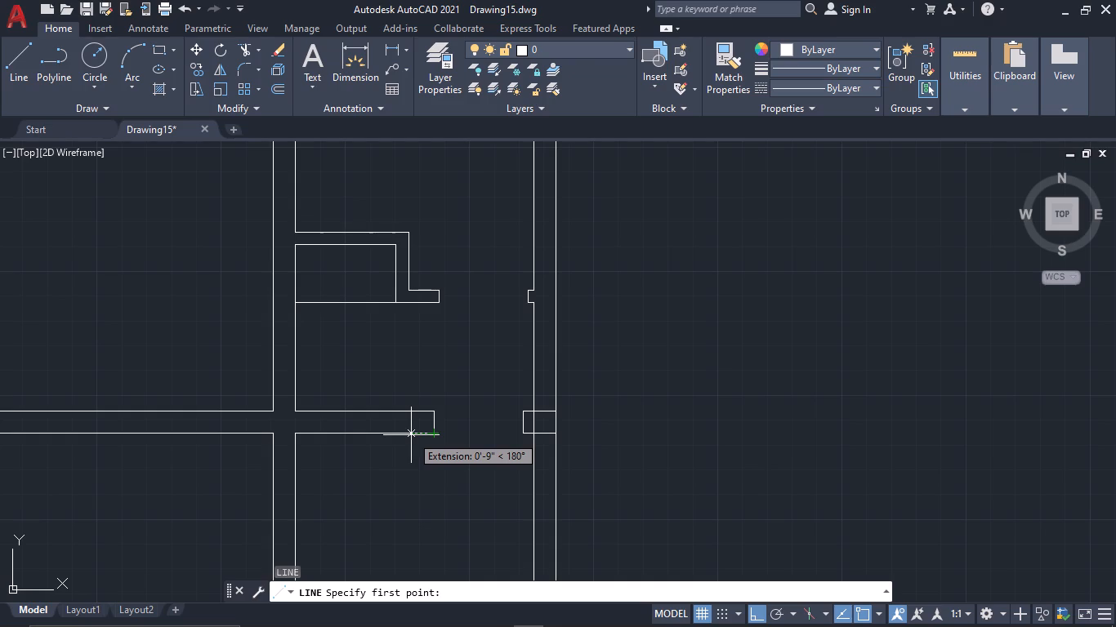
{"action": "left_click", "coordinate": [406, 435]}
{"action": "middle_click_drag", "start_coordinate": [410, 520], "coordinate": [424, 456]}
{"action": "scroll", "coordinate": [426, 465], "scroll_direction": "down", "scroll_amount": 1}
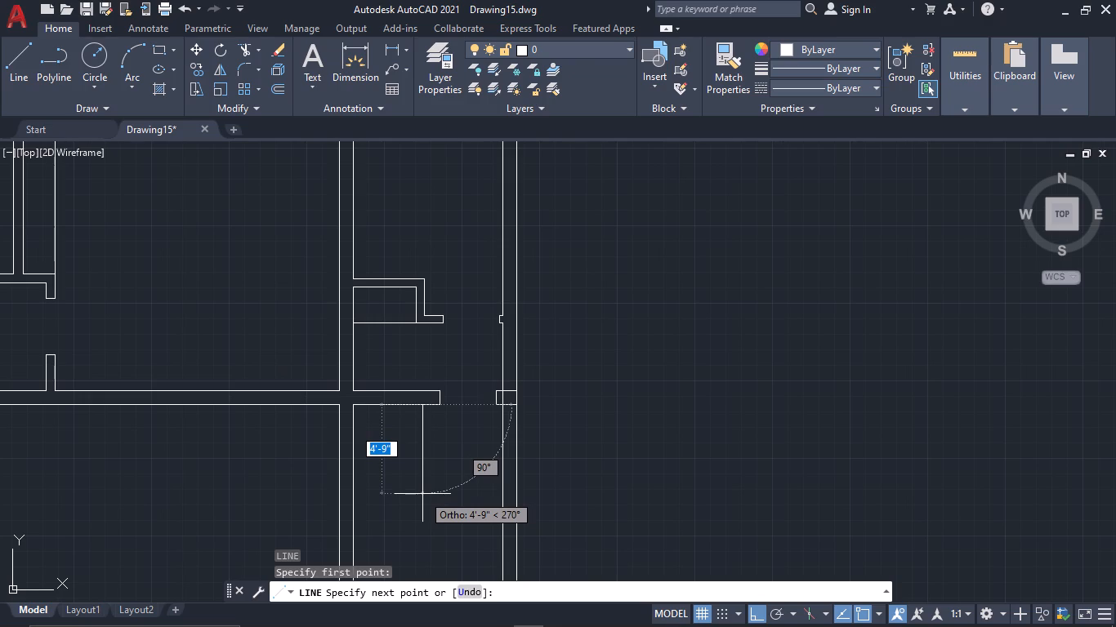
{"action": "scroll", "coordinate": [422, 496], "scroll_direction": "down", "scroll_amount": 1}
{"action": "middle_click_drag", "start_coordinate": [422, 497], "coordinate": [422, 416]}
{"action": "scroll", "coordinate": [422, 497], "scroll_direction": "down", "scroll_amount": 1}
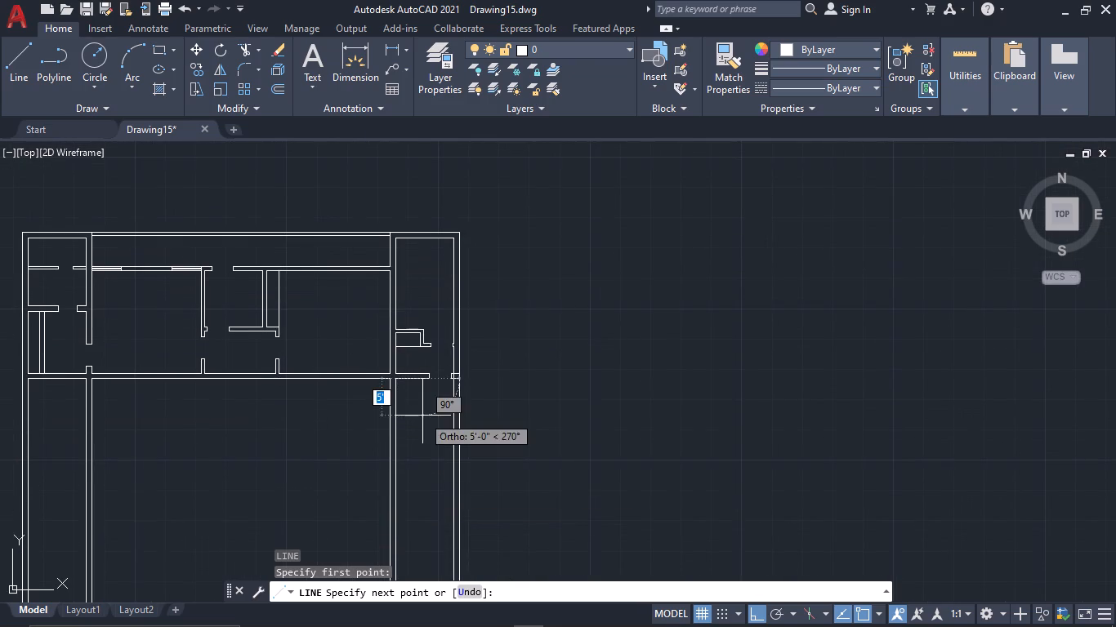
{"action": "left_click", "coordinate": [437, 531]}
{"action": "key", "text": "Escape"}
Offset the new vertical line 6" to the west to form a partition below the cross wall.
{"action": "left_click", "coordinate": [436, 487]}
{"action": "left_click", "coordinate": [417, 468]}
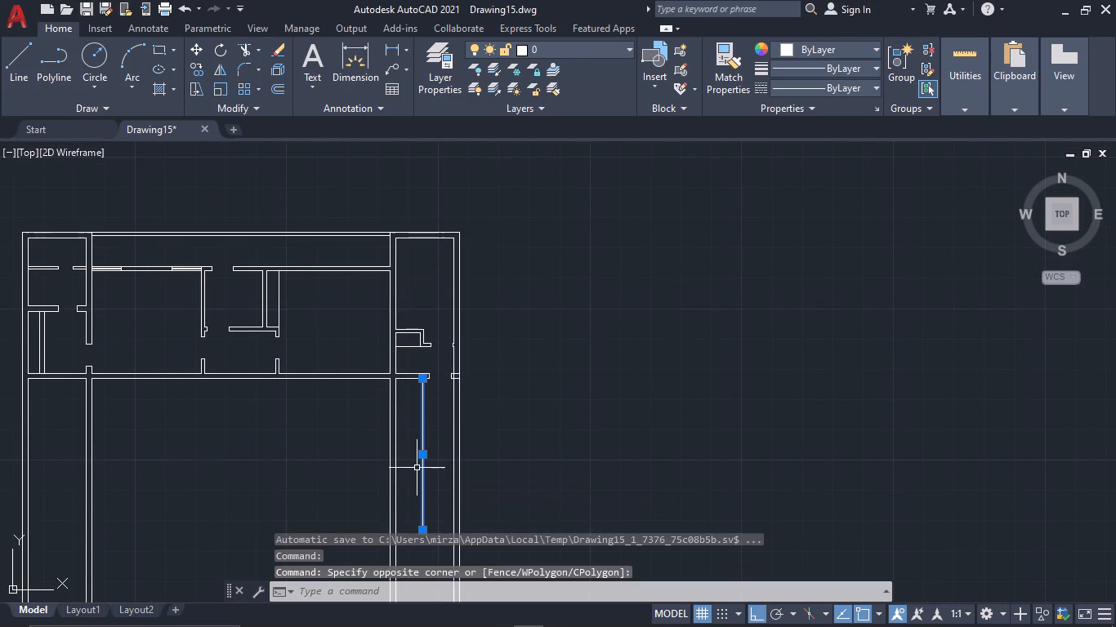
{"action": "type", "text": "OF"}
{"action": "key", "text": "space"}
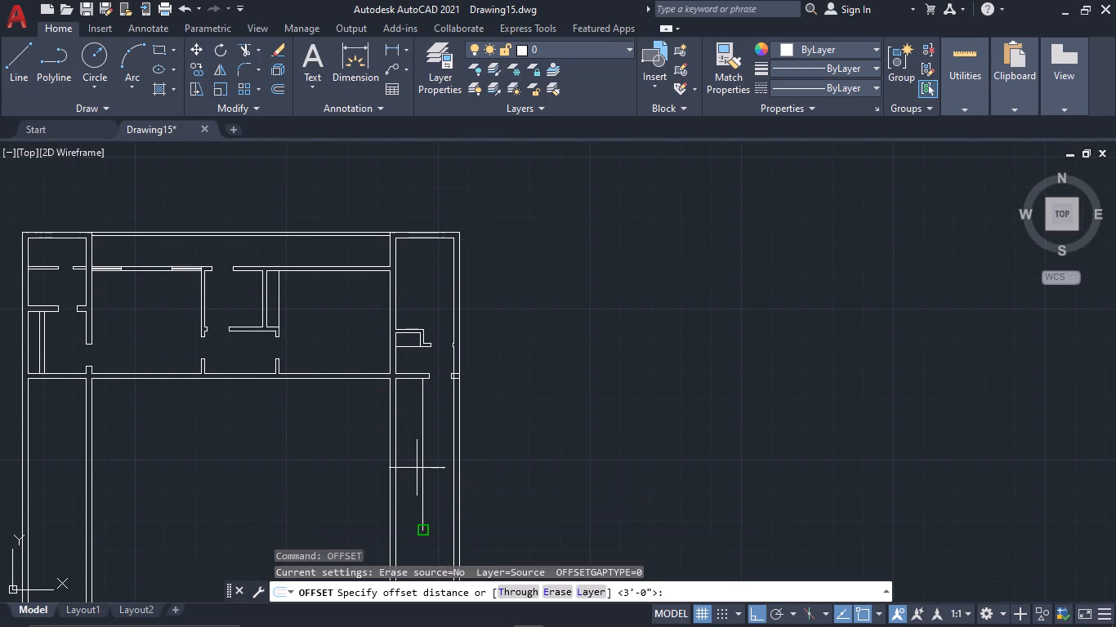
{"action": "type", "text": "6\""}
{"action": "key", "text": "space"}
{"action": "left_click", "coordinate": [410, 465]}
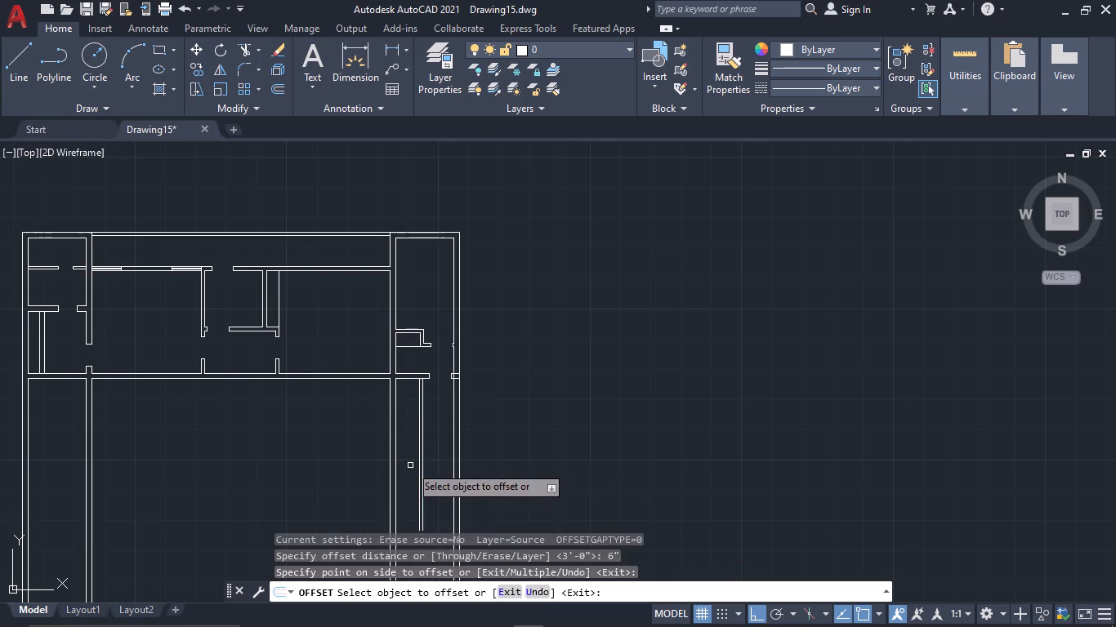
{"action": "key", "text": "Escape"}
Trim the cross wall's lower line between the two faces of the 6" partition.
{"action": "type", "text": "TR"}
{"action": "key", "text": "space"}
{"action": "scroll", "coordinate": [440, 416], "scroll_direction": "up", "scroll_amount": 2}
{"action": "middle_click_drag", "start_coordinate": [444, 402], "coordinate": [467, 506]}
{"action": "scroll", "coordinate": [467, 505], "scroll_direction": "up", "scroll_amount": 2}
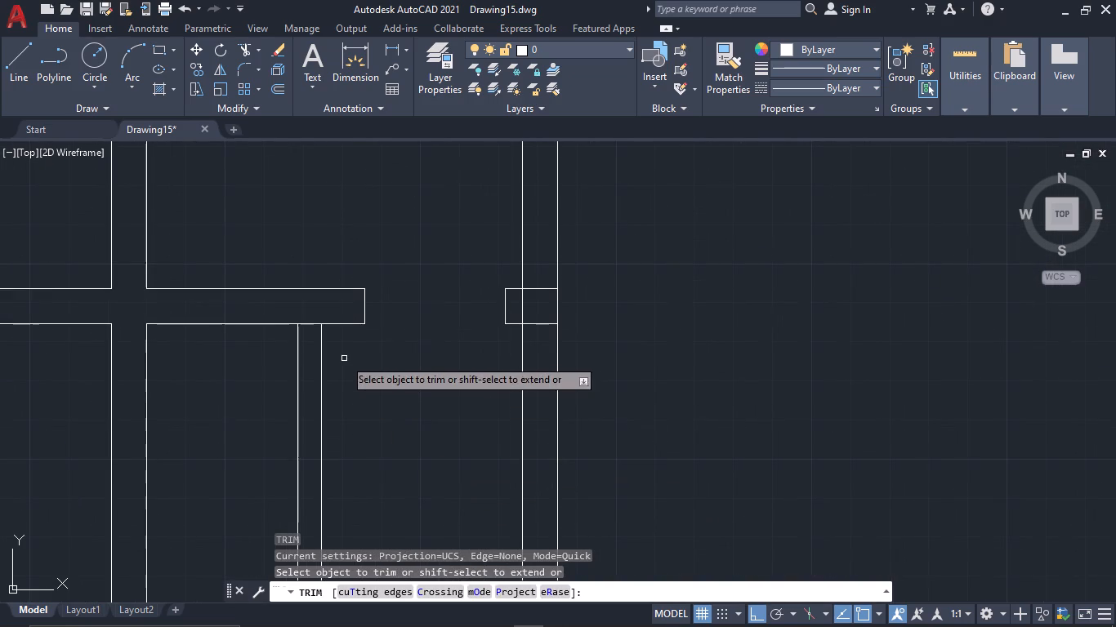
{"action": "left_click", "coordinate": [307, 325]}
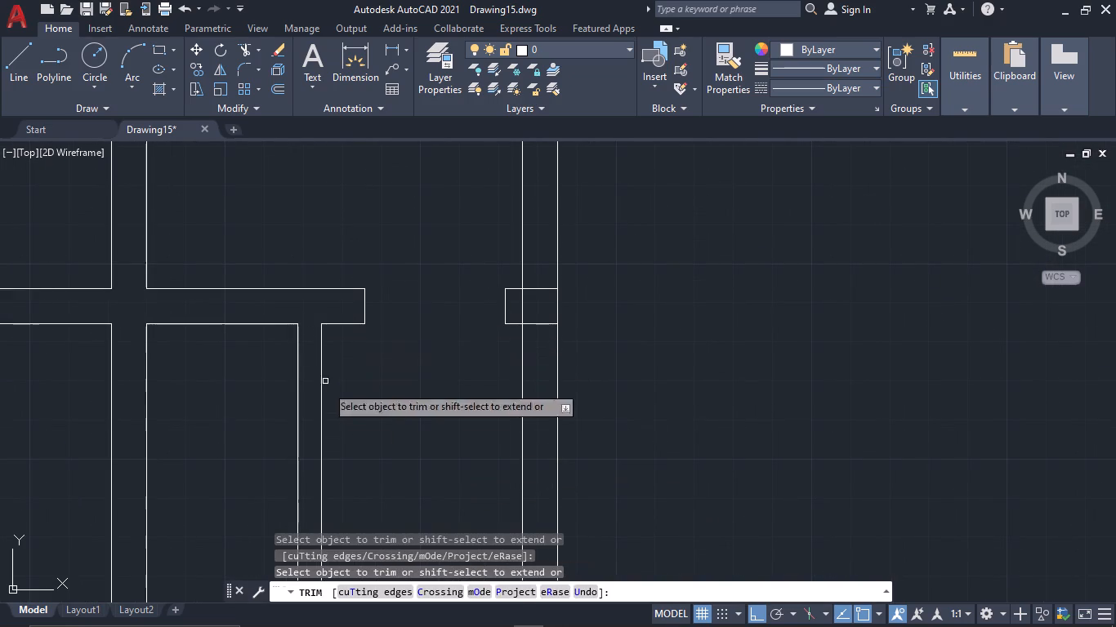
{"action": "key", "text": "Escape"}
Draw a 9" line closing the gap in the cross wall's lower face above the older vertical partition.
{"action": "scroll", "coordinate": [336, 411], "scroll_direction": "down", "scroll_amount": 2}
{"action": "key", "text": "l"}
{"action": "key", "text": "space"}
{"action": "left_click", "coordinate": [267, 378]}
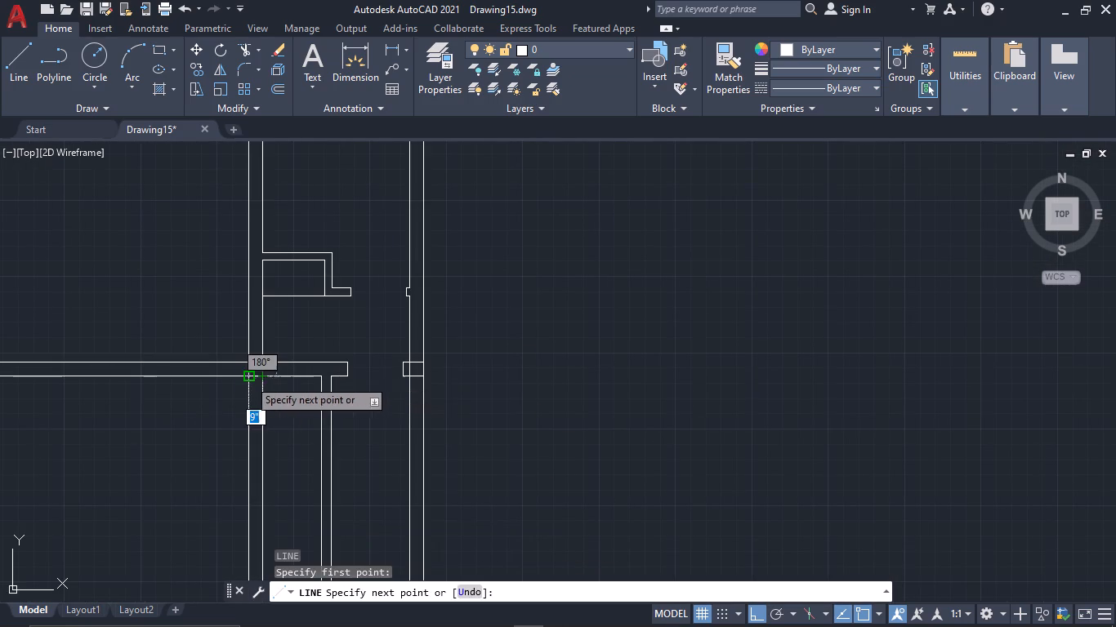
{"action": "left_click", "coordinate": [243, 379]}
{"action": "key", "text": "Escape"}
Erase the older eastern partition's two vertical lines below the cross wall.
{"action": "left_click_drag", "start_coordinate": [276, 410], "coordinate": [265, 410]}
{"action": "left_click", "coordinate": [192, 404]}
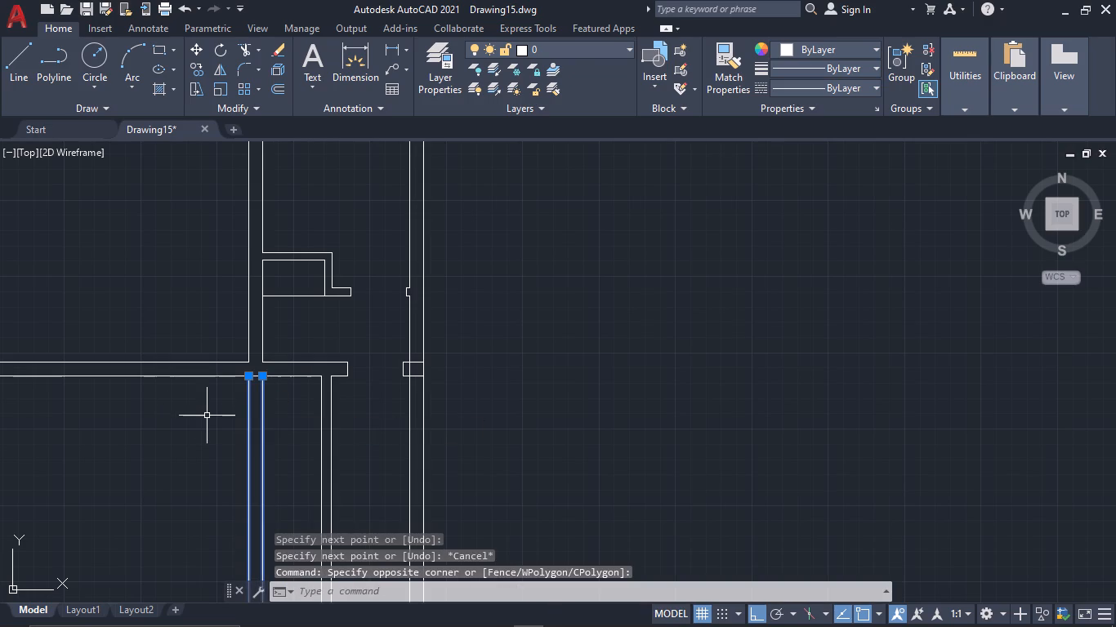
{"action": "type", "text": "E"}
{"action": "key", "text": "space"}
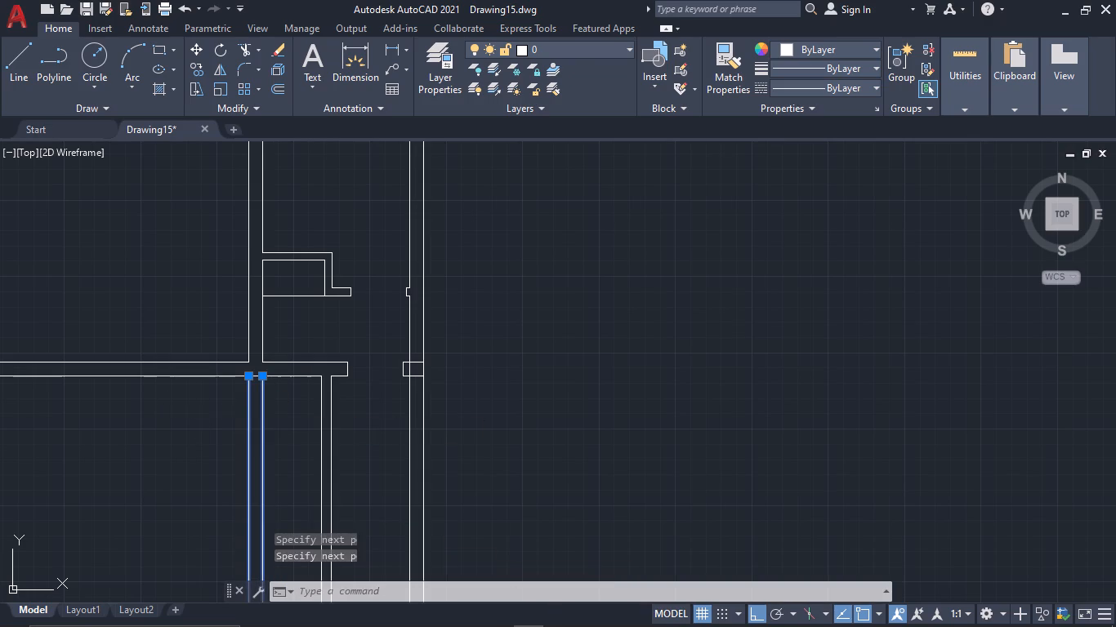
Trim the east outer wall's inner line where it passes through the cross wall stub beside the door opening.
{"action": "scroll", "coordinate": [235, 430], "scroll_direction": "down", "scroll_amount": 2}
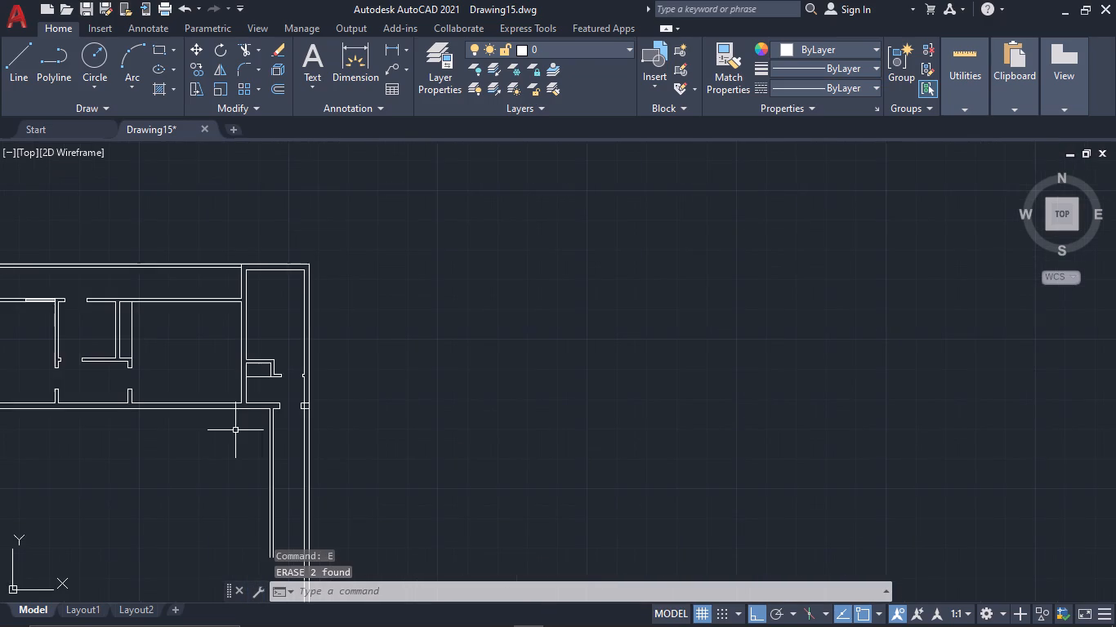
{"action": "middle_click_drag", "start_coordinate": [235, 430], "coordinate": [291, 380]}
{"action": "scroll", "coordinate": [322, 391], "scroll_direction": "up", "scroll_amount": 3}
{"action": "middle_click_drag", "start_coordinate": [384, 368], "coordinate": [391, 389]}
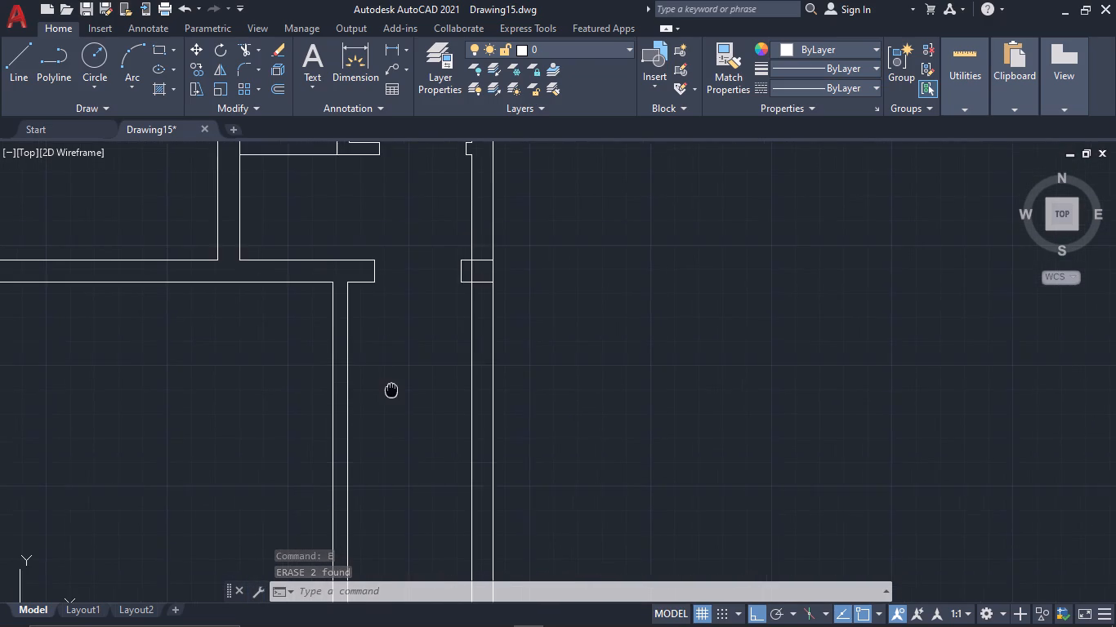
{"action": "middle_click_drag", "start_coordinate": [391, 389], "coordinate": [390, 419]}
{"action": "key", "text": "t"}
{"action": "key", "text": "r"}
{"action": "key", "text": "space"}
{"action": "scroll", "coordinate": [442, 354], "scroll_direction": "up", "scroll_amount": 2}
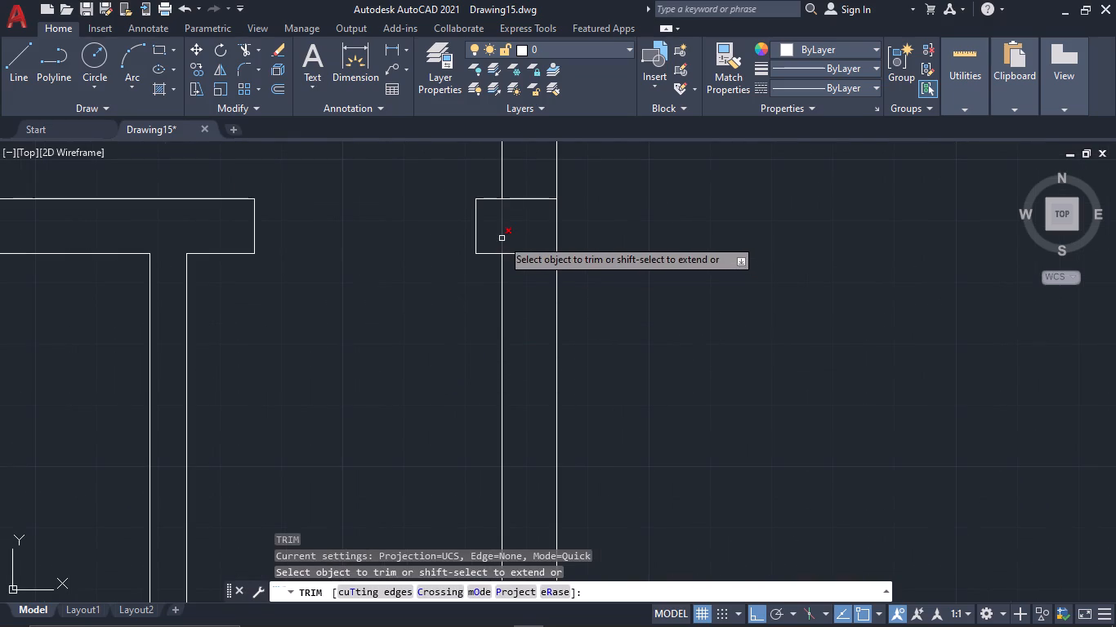
{"action": "left_click", "coordinate": [502, 238]}
{"action": "scroll", "coordinate": [447, 327], "scroll_direction": "down", "scroll_amount": 1}
{"action": "middle_click_drag", "start_coordinate": [445, 331], "coordinate": [418, 469]}
{"action": "key", "text": "Escape"}
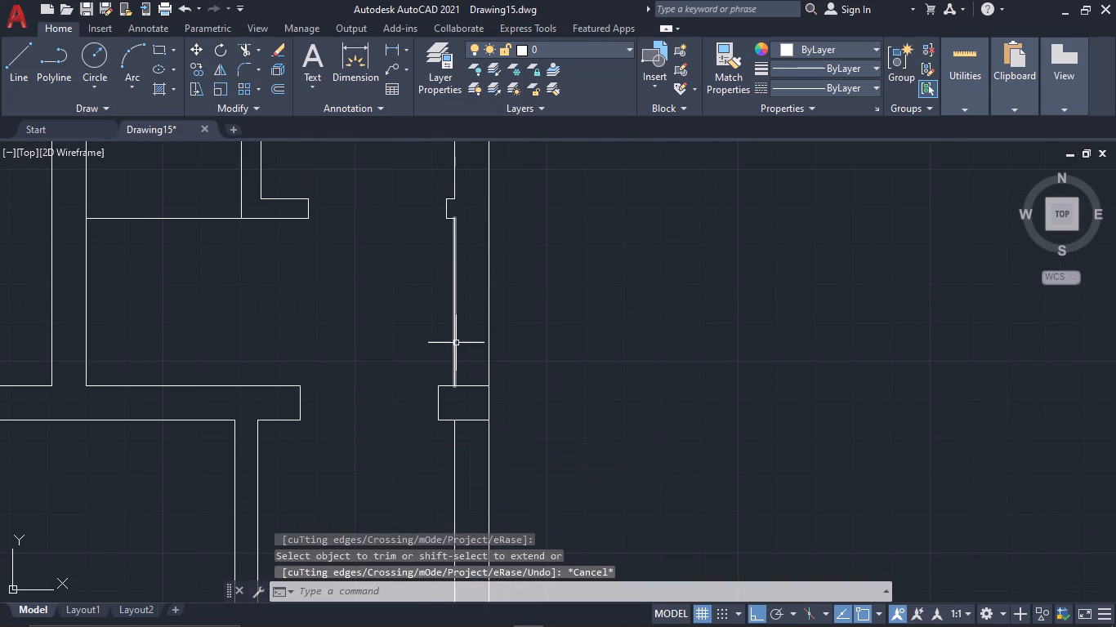
Erase the east outer wall's inner line below the cross wall.
{"action": "scroll", "coordinate": [457, 340], "scroll_direction": "down", "scroll_amount": 2}
{"action": "scroll", "coordinate": [523, 377], "scroll_direction": "down", "scroll_amount": 2}
{"action": "scroll", "coordinate": [524, 376], "scroll_direction": "up", "scroll_amount": 2}
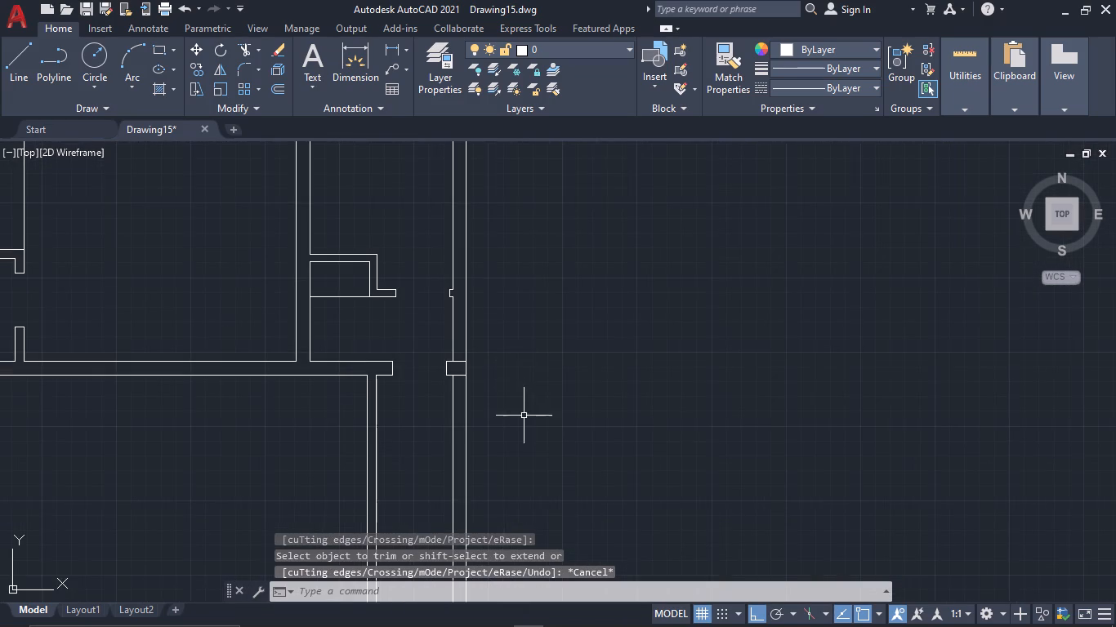
{"action": "middle_click_drag", "start_coordinate": [524, 417], "coordinate": [524, 381]}
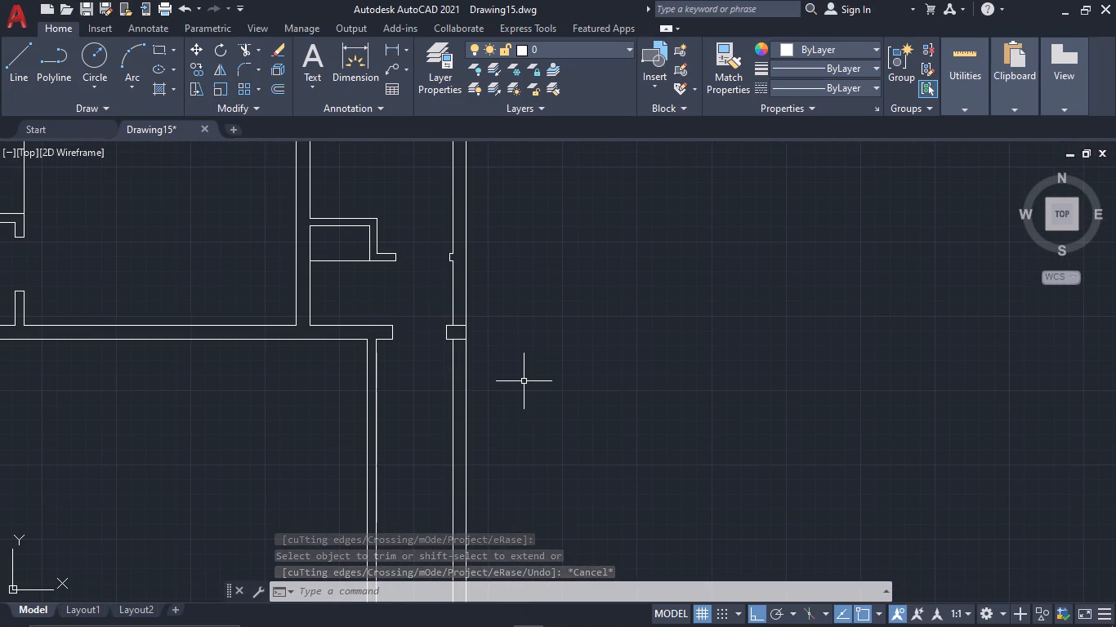
{"action": "left_click", "coordinate": [451, 386]}
{"action": "type", "text": "E"}
{"action": "key", "text": "space"}
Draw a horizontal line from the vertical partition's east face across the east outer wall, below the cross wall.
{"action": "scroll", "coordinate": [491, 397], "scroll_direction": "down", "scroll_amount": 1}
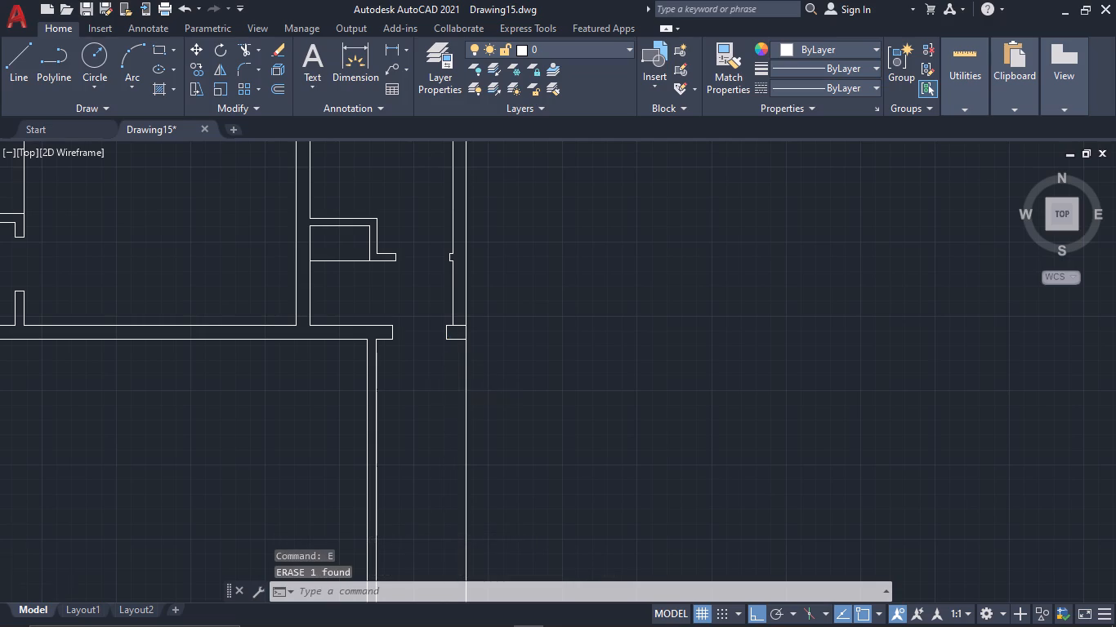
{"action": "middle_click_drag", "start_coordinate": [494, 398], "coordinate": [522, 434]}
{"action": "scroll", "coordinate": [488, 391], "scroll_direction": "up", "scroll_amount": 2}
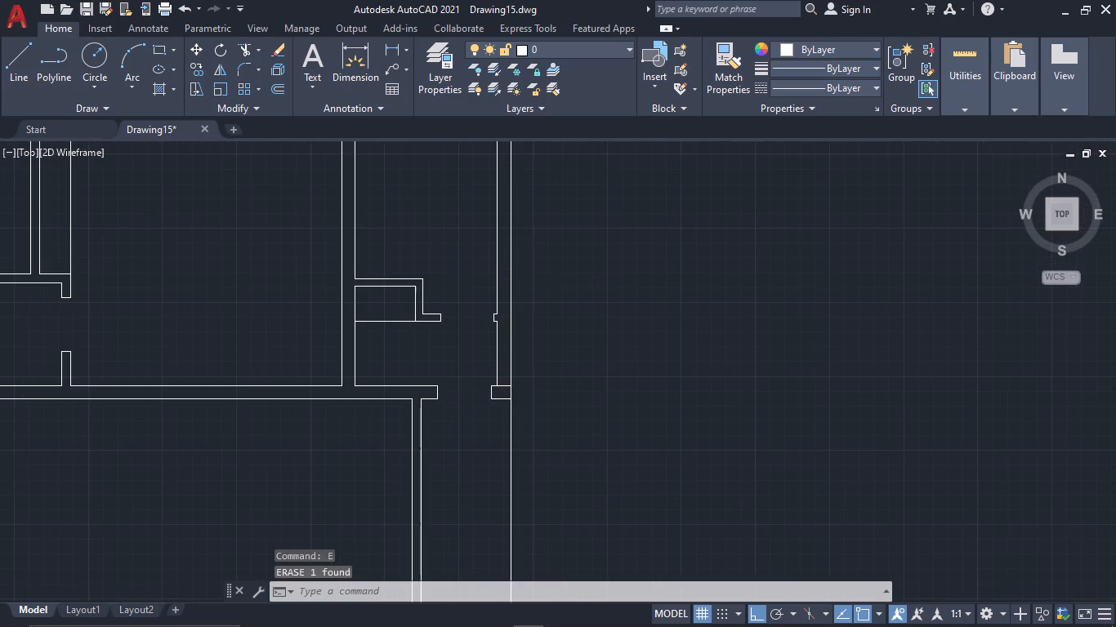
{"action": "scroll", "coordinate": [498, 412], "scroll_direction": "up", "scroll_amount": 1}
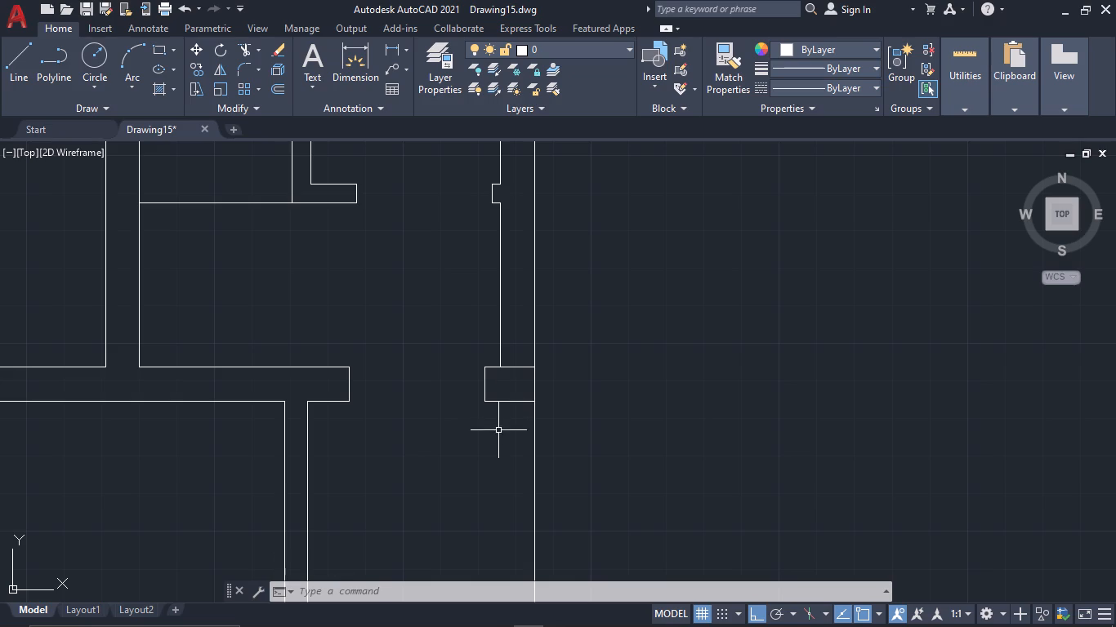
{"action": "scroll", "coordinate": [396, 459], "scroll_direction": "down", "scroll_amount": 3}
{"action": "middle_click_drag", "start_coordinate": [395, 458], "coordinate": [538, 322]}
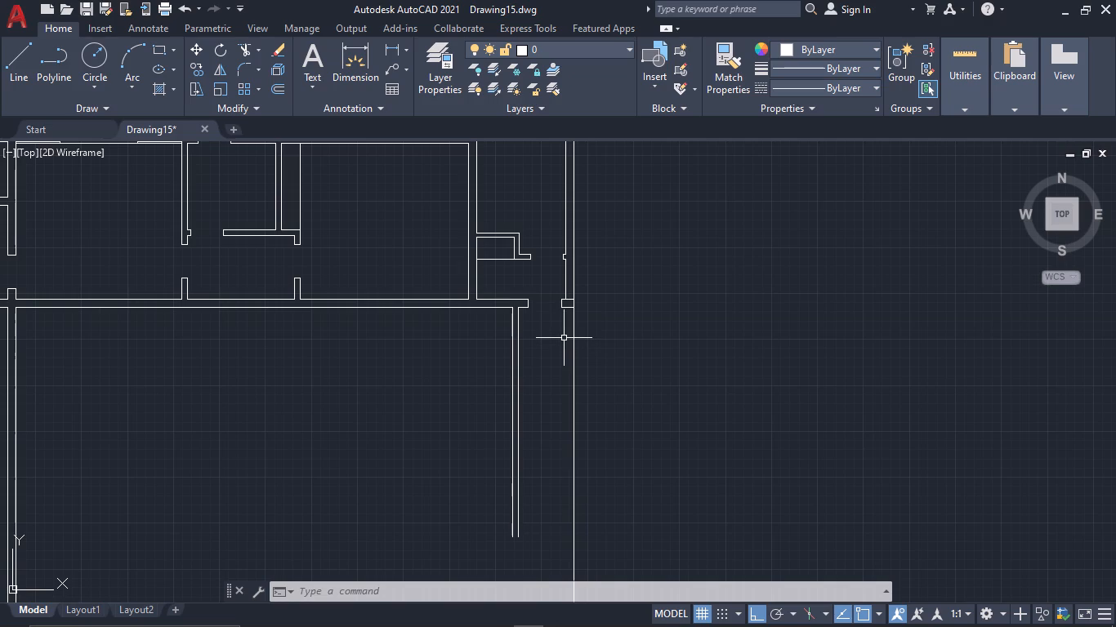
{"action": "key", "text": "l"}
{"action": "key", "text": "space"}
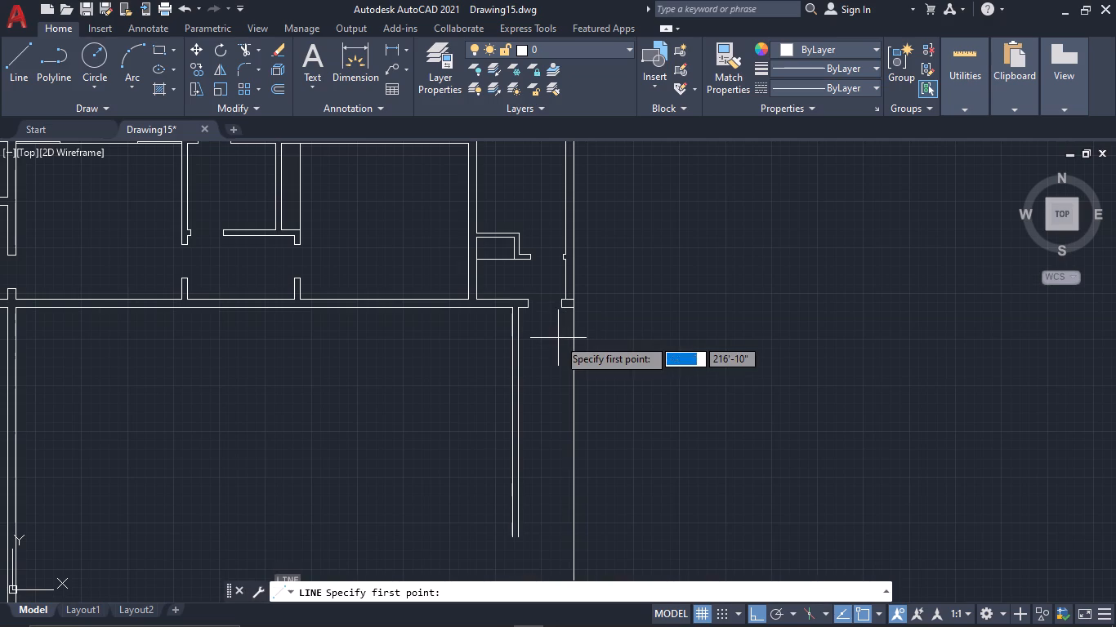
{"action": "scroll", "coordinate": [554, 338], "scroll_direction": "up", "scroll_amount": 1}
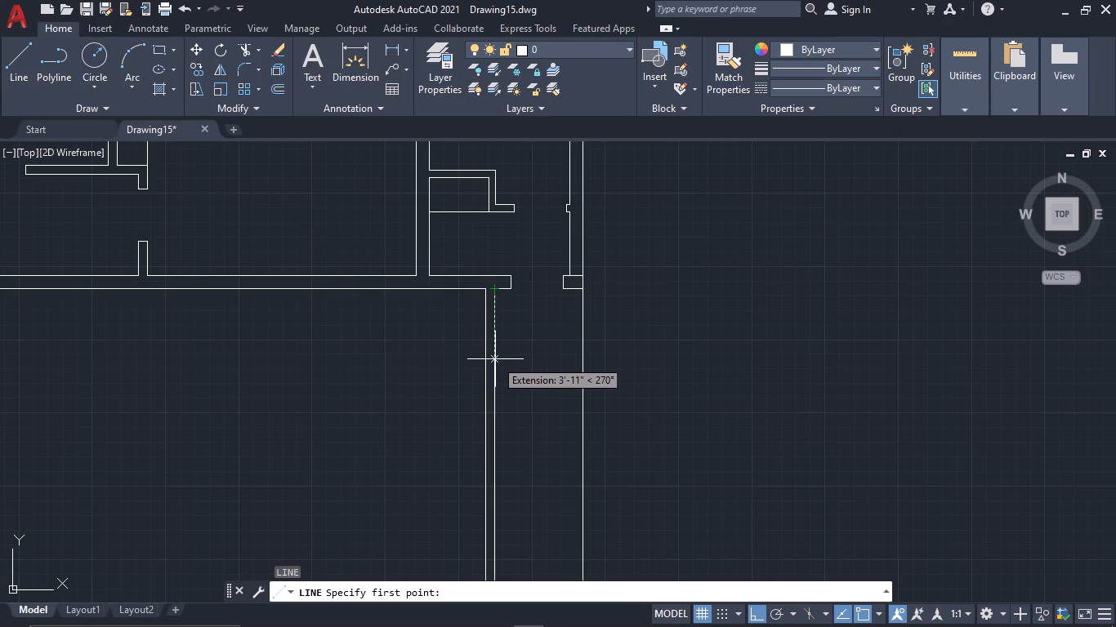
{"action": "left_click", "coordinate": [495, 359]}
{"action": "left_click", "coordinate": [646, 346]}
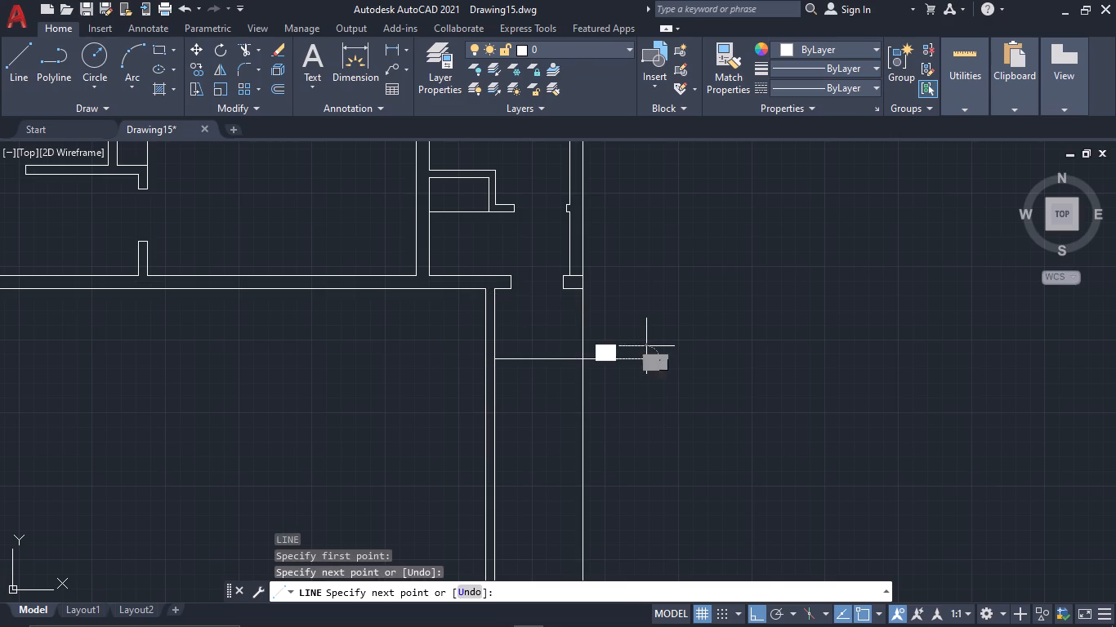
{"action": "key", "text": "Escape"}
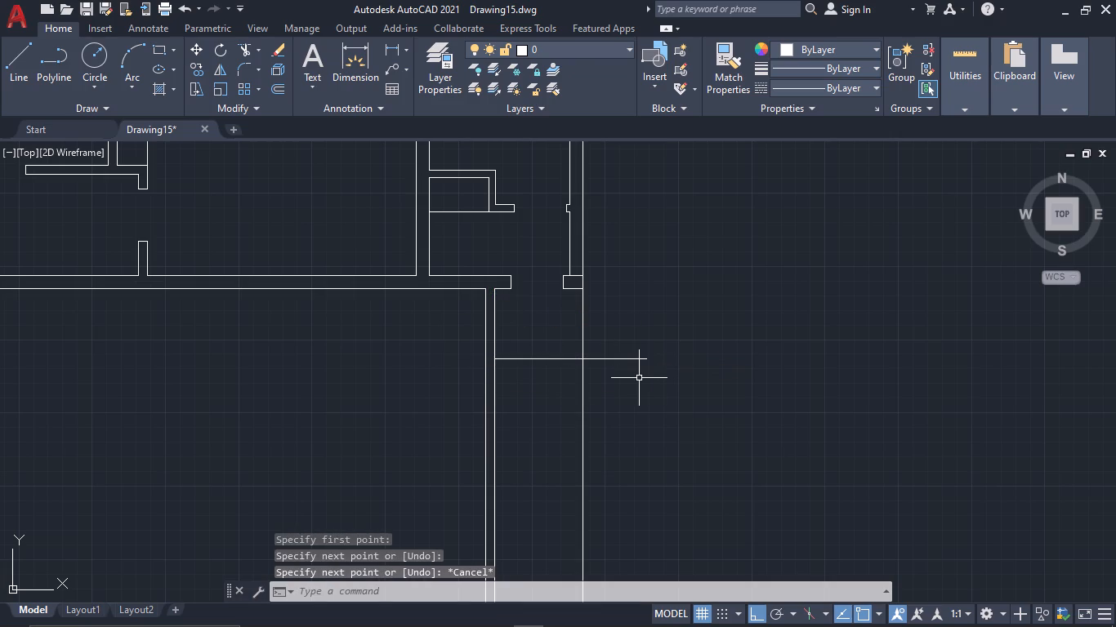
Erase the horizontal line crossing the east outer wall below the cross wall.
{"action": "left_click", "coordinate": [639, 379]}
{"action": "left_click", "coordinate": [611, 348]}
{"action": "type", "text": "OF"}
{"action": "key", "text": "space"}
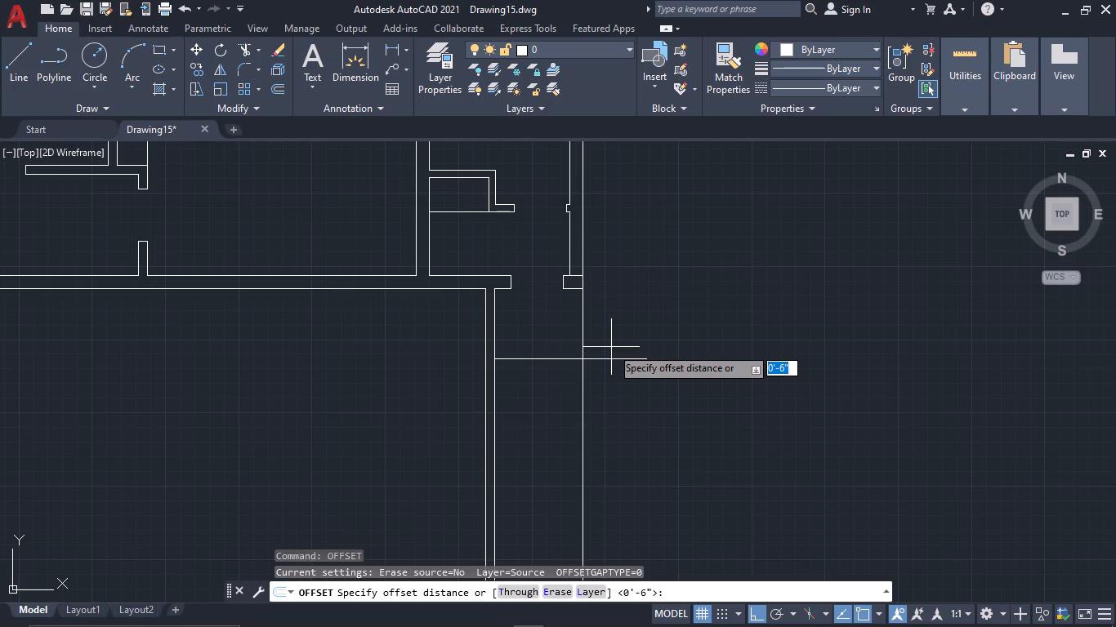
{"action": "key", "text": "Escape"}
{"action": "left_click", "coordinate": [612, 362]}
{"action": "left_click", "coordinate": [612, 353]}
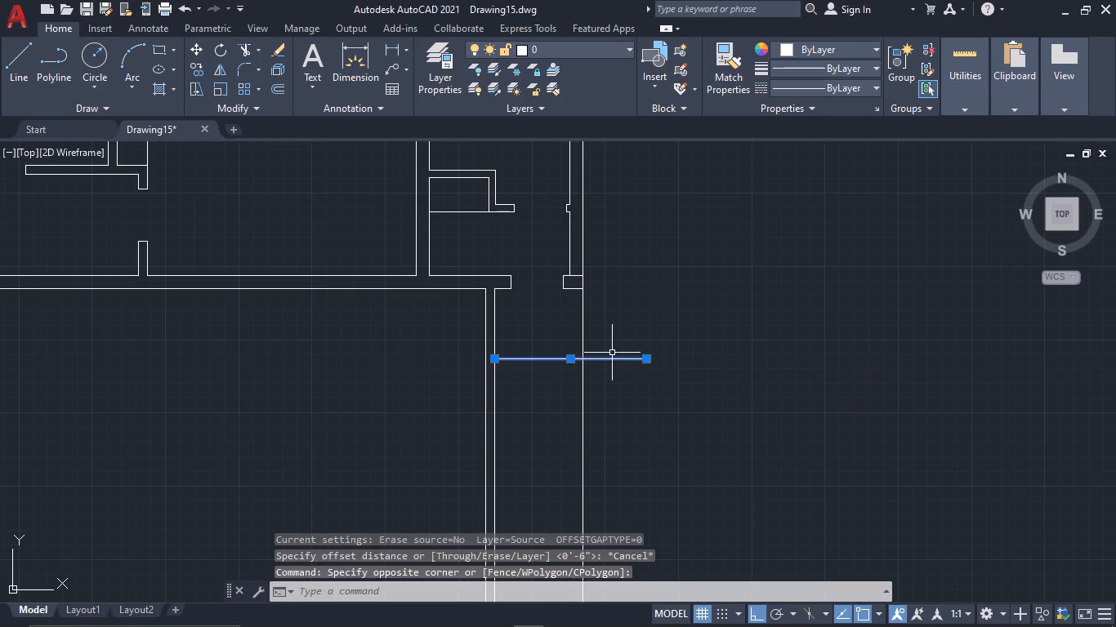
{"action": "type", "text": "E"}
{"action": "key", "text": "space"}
Erase the end line of the cross wall stub projecting from the east outer wall.
{"action": "scroll", "coordinate": [612, 352], "scroll_direction": "down", "scroll_amount": 1}
{"action": "middle_click_drag", "start_coordinate": [612, 375], "coordinate": [611, 406]}
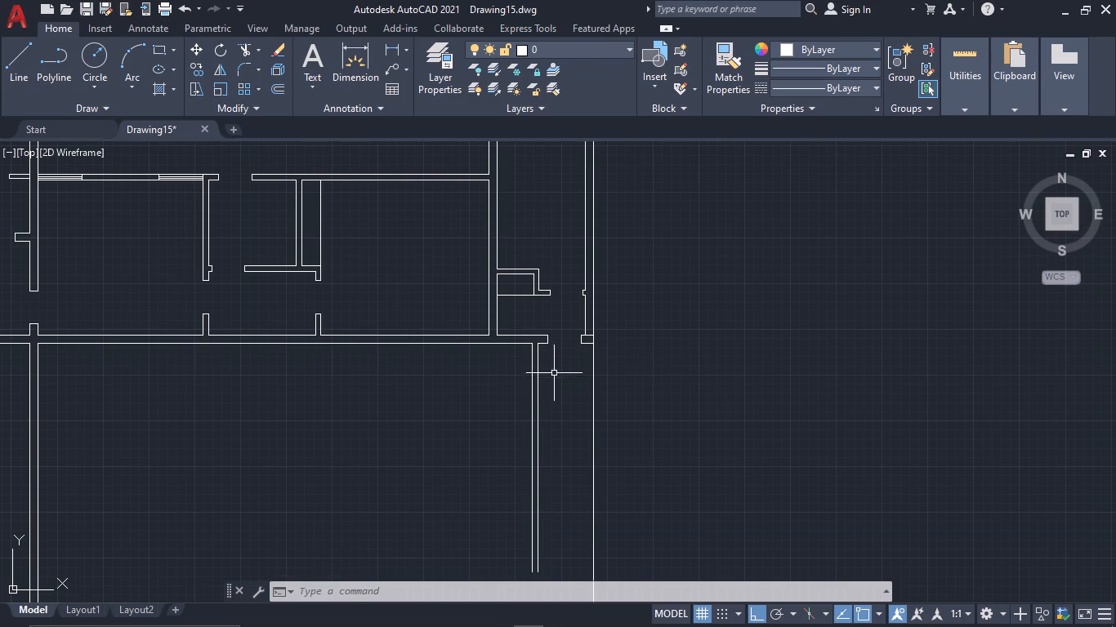
{"action": "scroll", "coordinate": [554, 362], "scroll_direction": "up", "scroll_amount": 2}
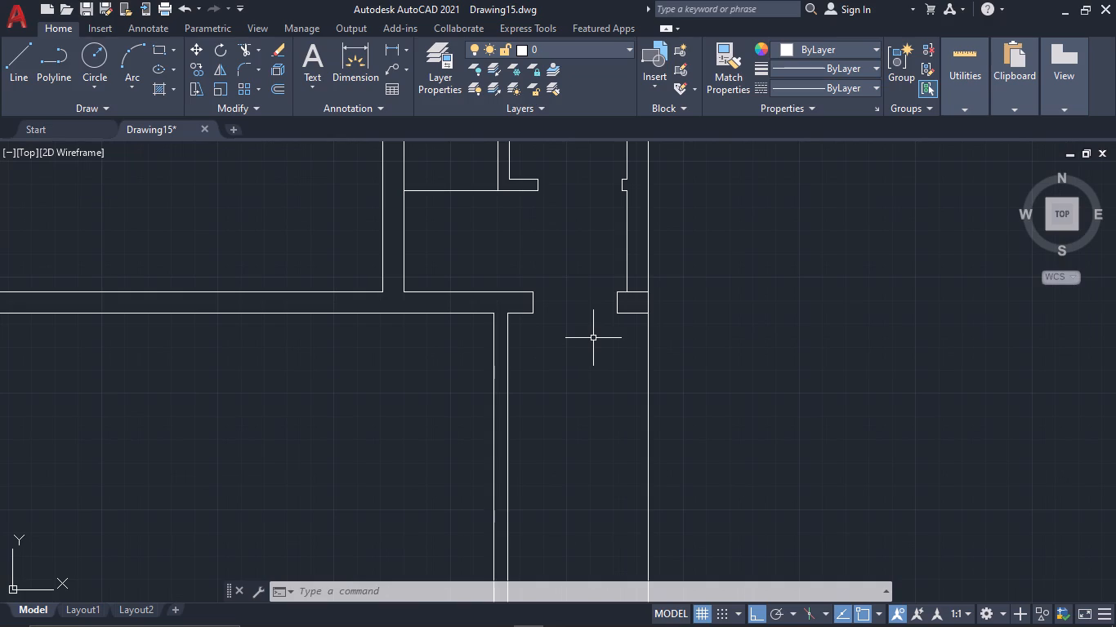
{"action": "left_click", "coordinate": [618, 300]}
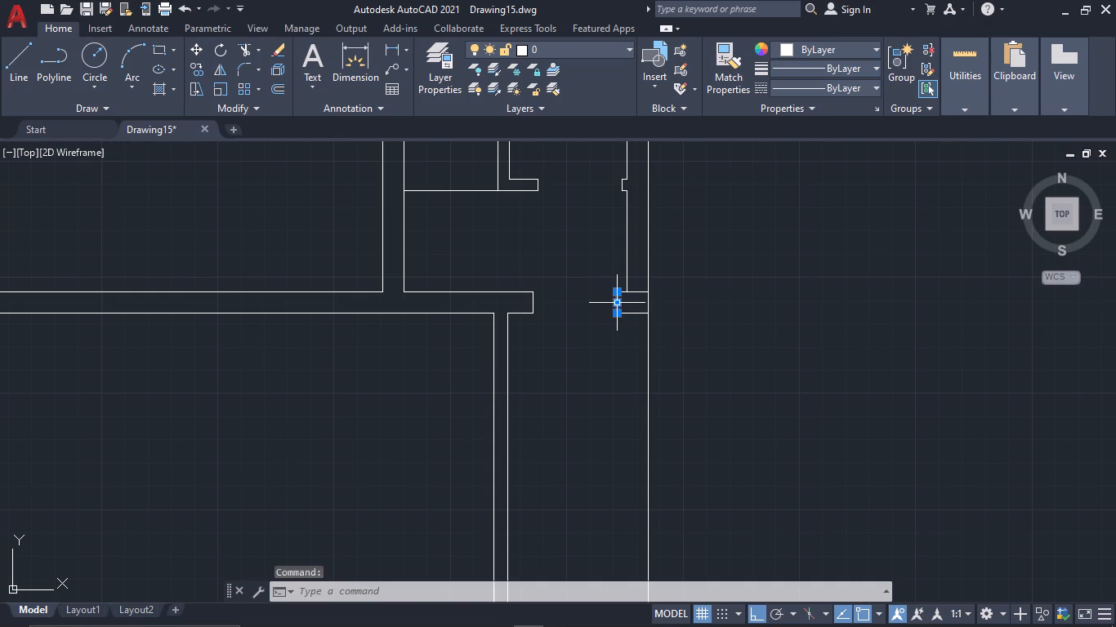
{"action": "key", "text": "e"}
{"action": "key", "text": "space"}
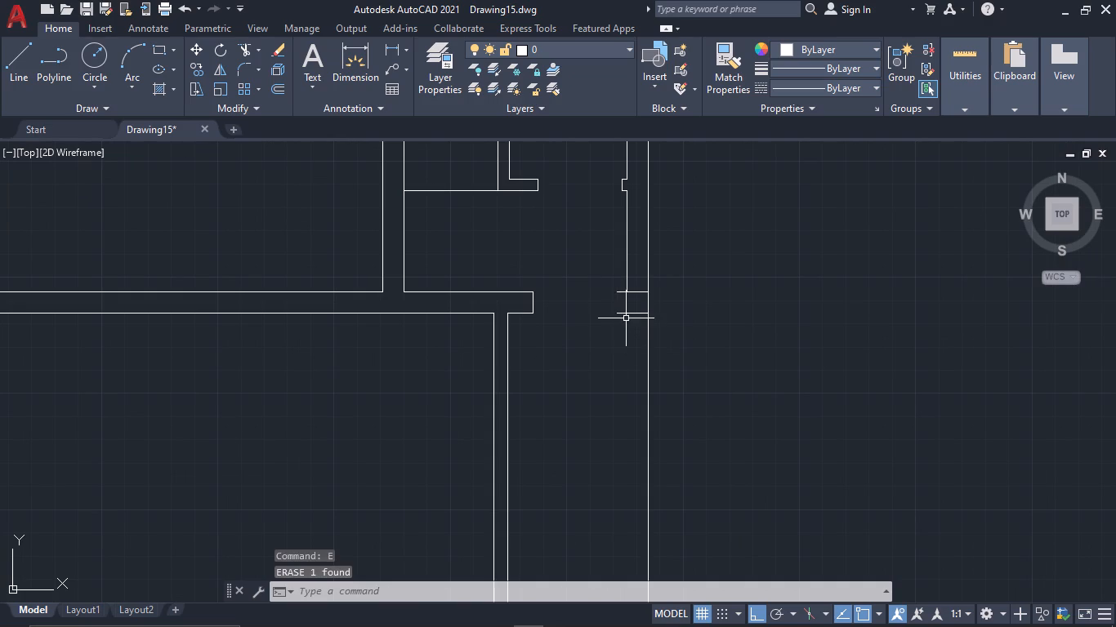
Draw a line extending the east outer wall's inner face south past the cross wall stub, turning east across the outer line.
{"action": "type", "text": "L"}
{"action": "key", "text": "space"}
{"action": "scroll", "coordinate": [629, 299], "scroll_direction": "up", "scroll_amount": 1}
{"action": "left_click", "coordinate": [627, 292]}
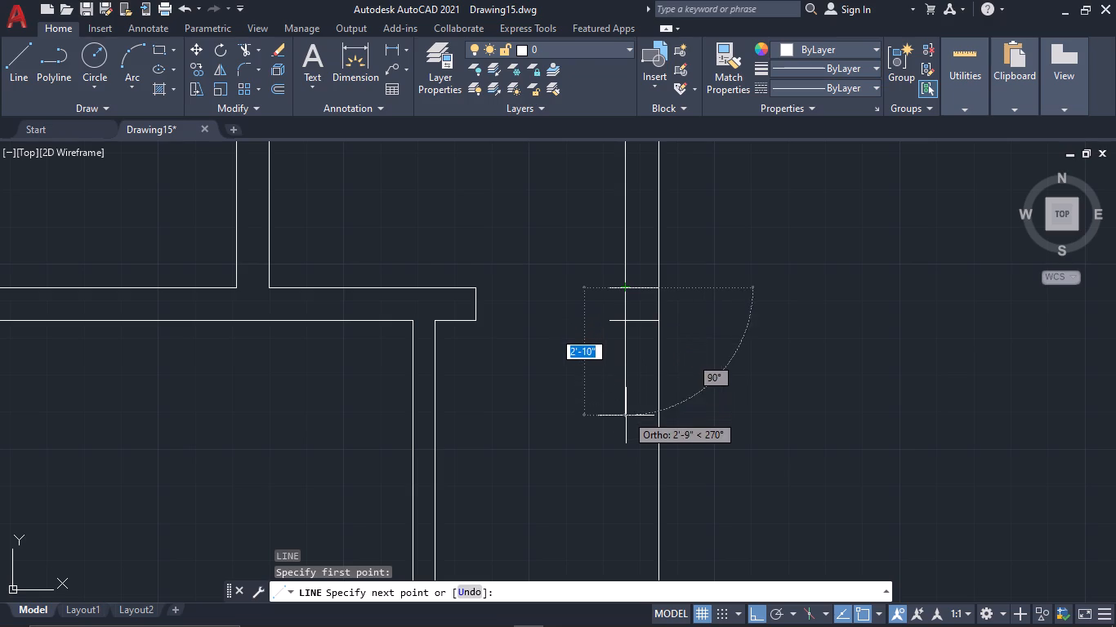
{"action": "left_click", "coordinate": [630, 480]}
{"action": "left_click", "coordinate": [755, 475]}
{"action": "key", "text": "Escape"}
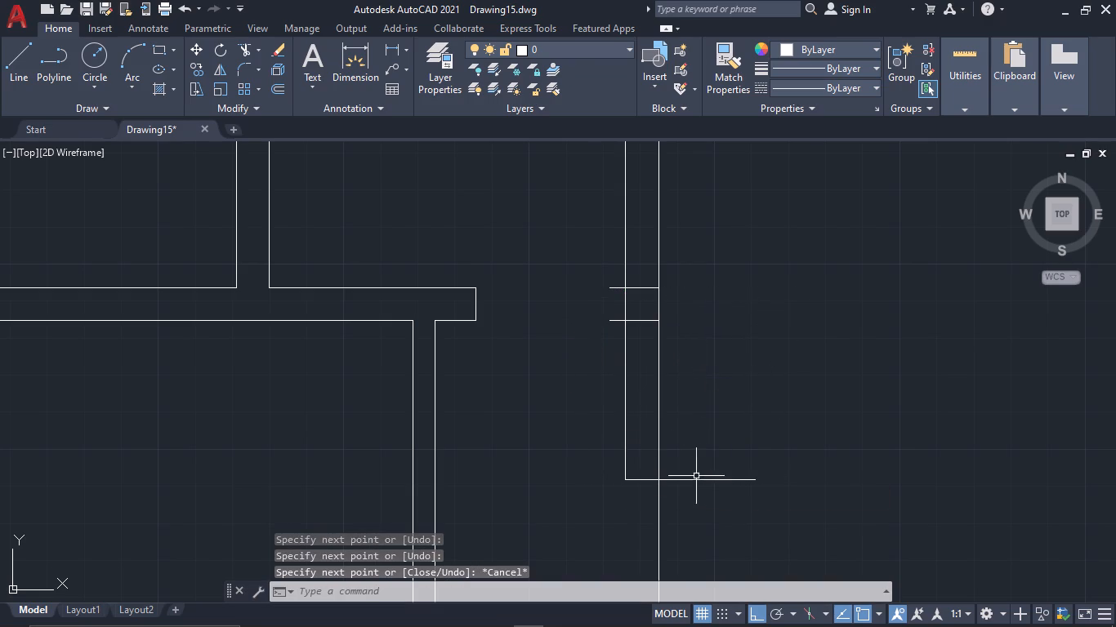
Trim away both horizontal lines of the old cross wall stub at the east outer wall.
{"action": "key", "text": "t"}
{"action": "key", "text": "r"}
{"action": "key", "text": "space"}
{"action": "left_click_drag", "start_coordinate": [615, 322], "coordinate": [617, 282]}
{"action": "left_click", "coordinate": [616, 291]}
{"action": "key", "text": "Escape"}
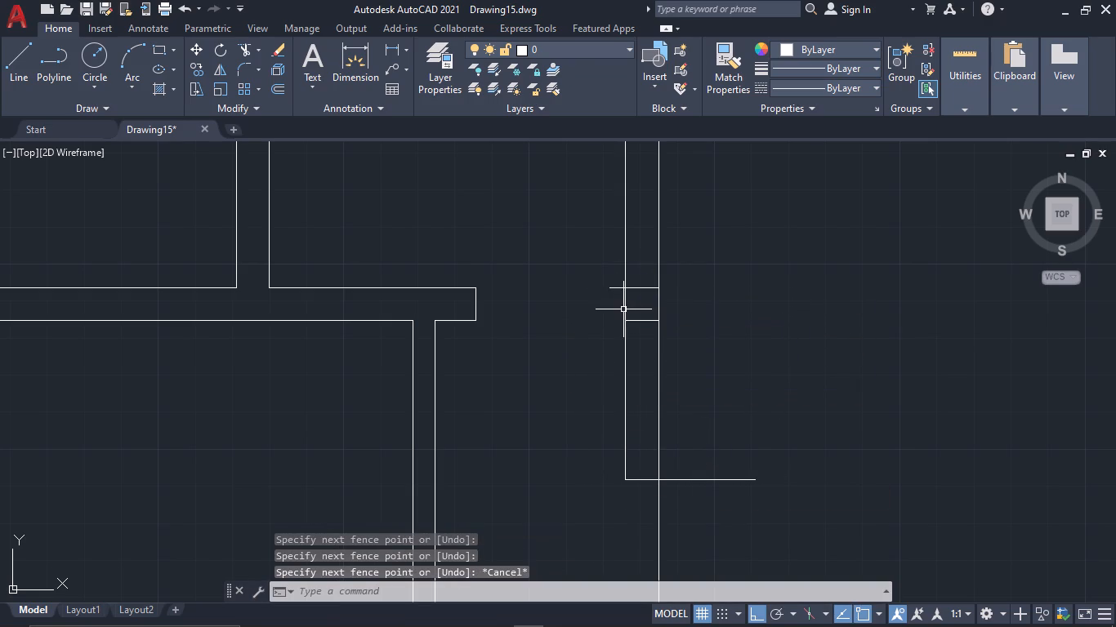
{"action": "type", "text": "TR"}
{"action": "key", "text": "space"}
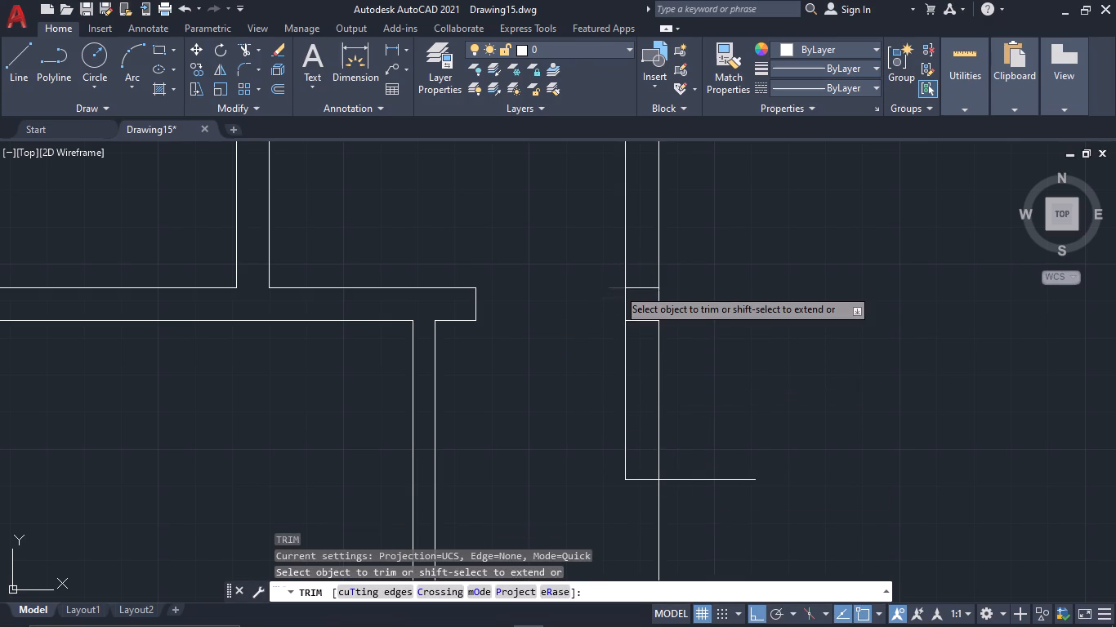
{"action": "left_click", "coordinate": [618, 288]}
{"action": "left_click_drag", "start_coordinate": [637, 277], "coordinate": [642, 353]}
{"action": "scroll", "coordinate": [673, 411], "scroll_direction": "down", "scroll_amount": 1}
{"action": "key", "text": "Escape"}
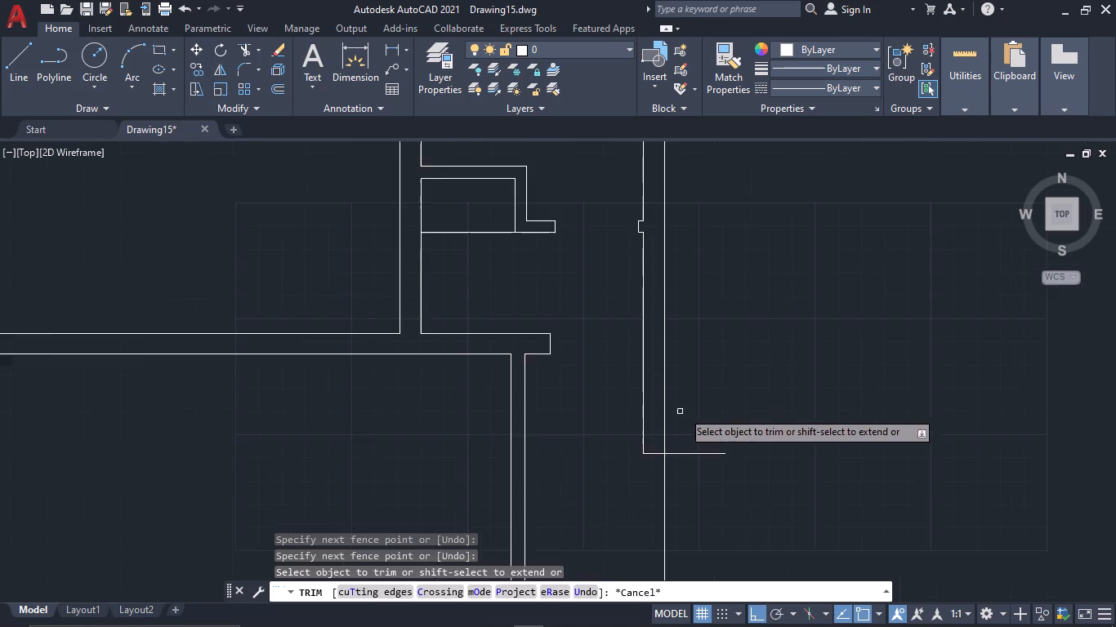
Trim the short closing line where it projects beyond the east outer wall's outer line.
{"action": "middle_click_drag", "start_coordinate": [682, 411], "coordinate": [671, 350]}
{"action": "left_click_drag", "start_coordinate": [685, 402], "coordinate": [683, 355]}
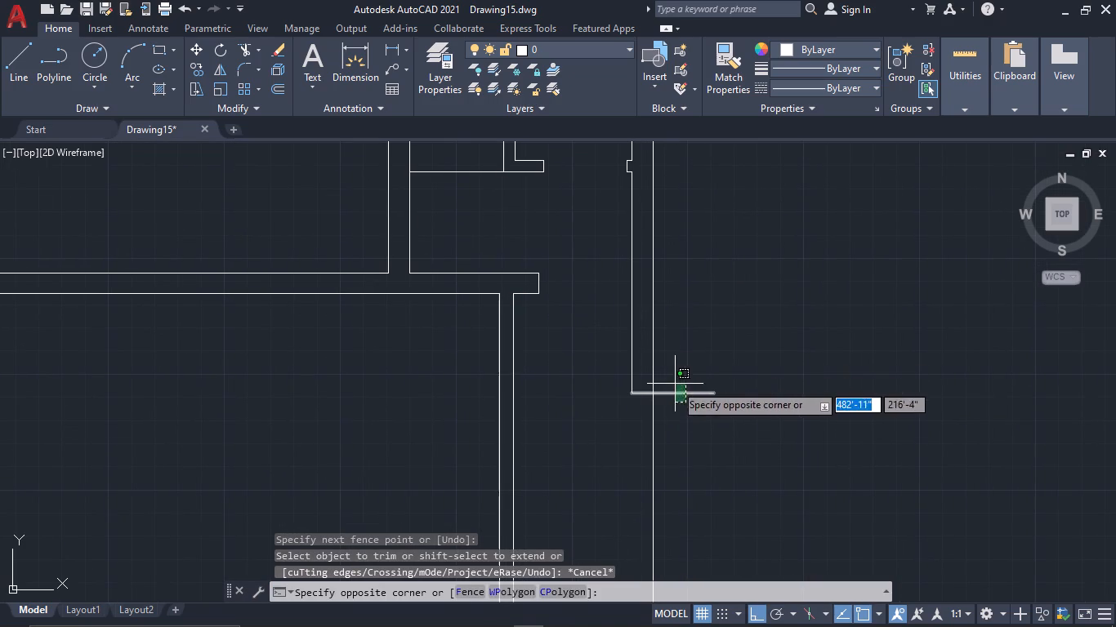
{"action": "key", "text": "Escape"}
{"action": "key", "text": "t"}
{"action": "key", "text": "r"}
{"action": "key", "text": "space"}
{"action": "left_click_drag", "start_coordinate": [681, 415], "coordinate": [682, 331]}
{"action": "key", "text": "Escape"}
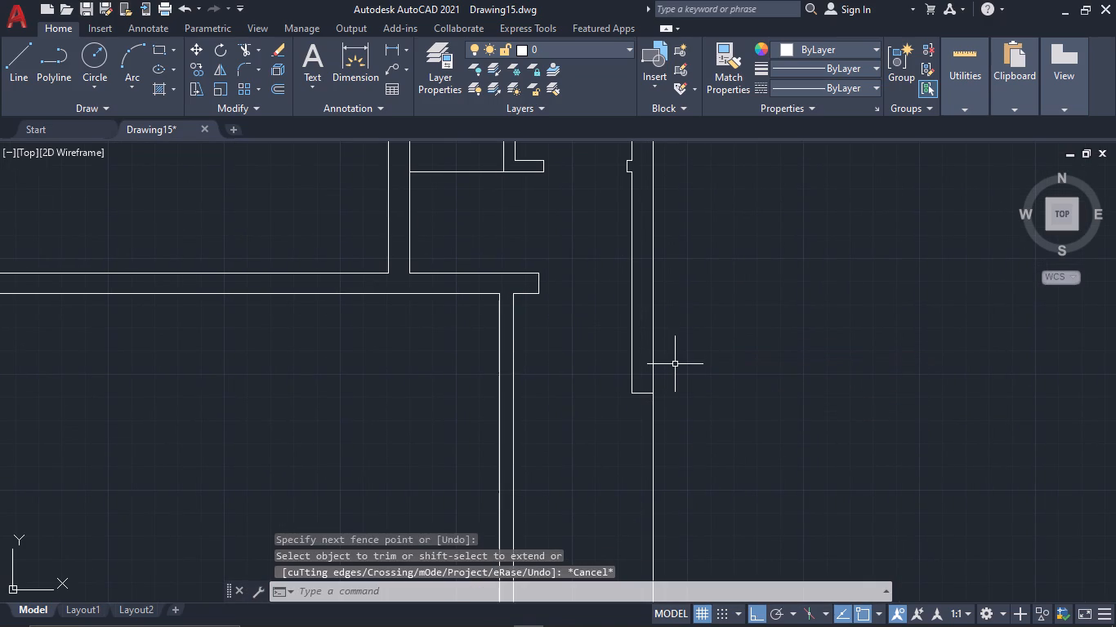
Offset the new inner line of the east outer wall 3' to the west.
{"action": "type", "text": "OG"}
{"action": "key", "text": "space"}
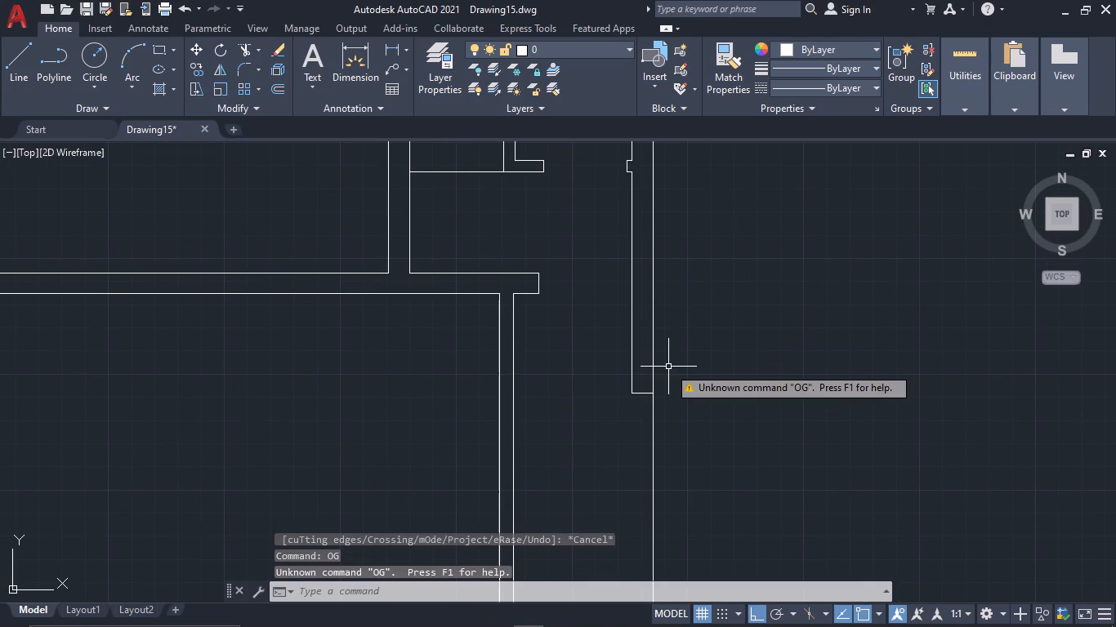
{"action": "key", "text": "3"}
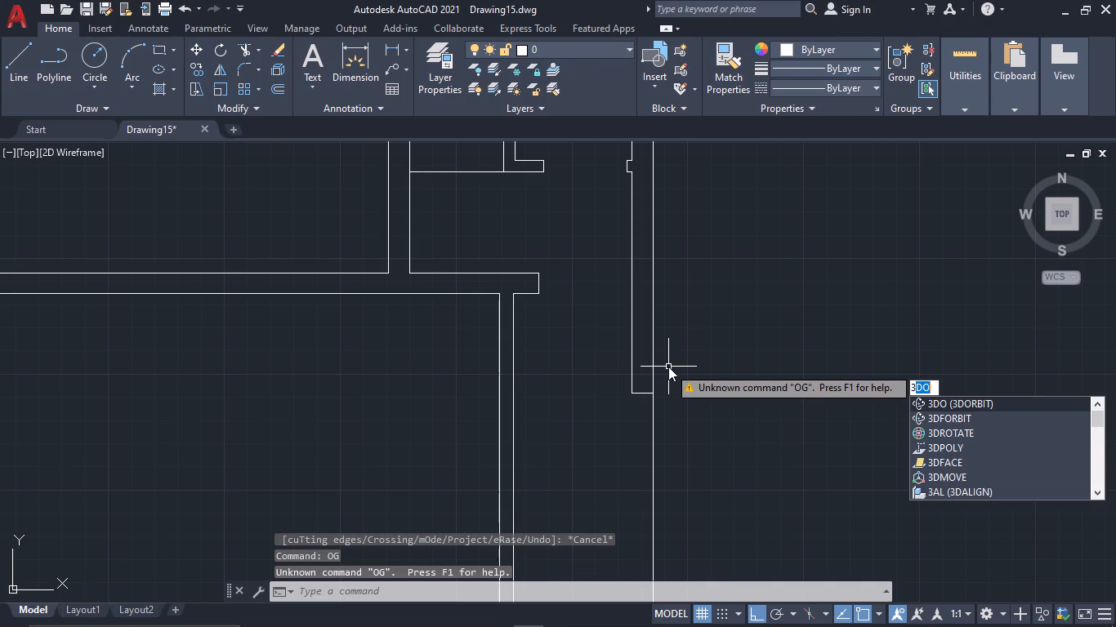
{"action": "key", "text": "apostrophe"}
{"action": "key", "text": "space"}
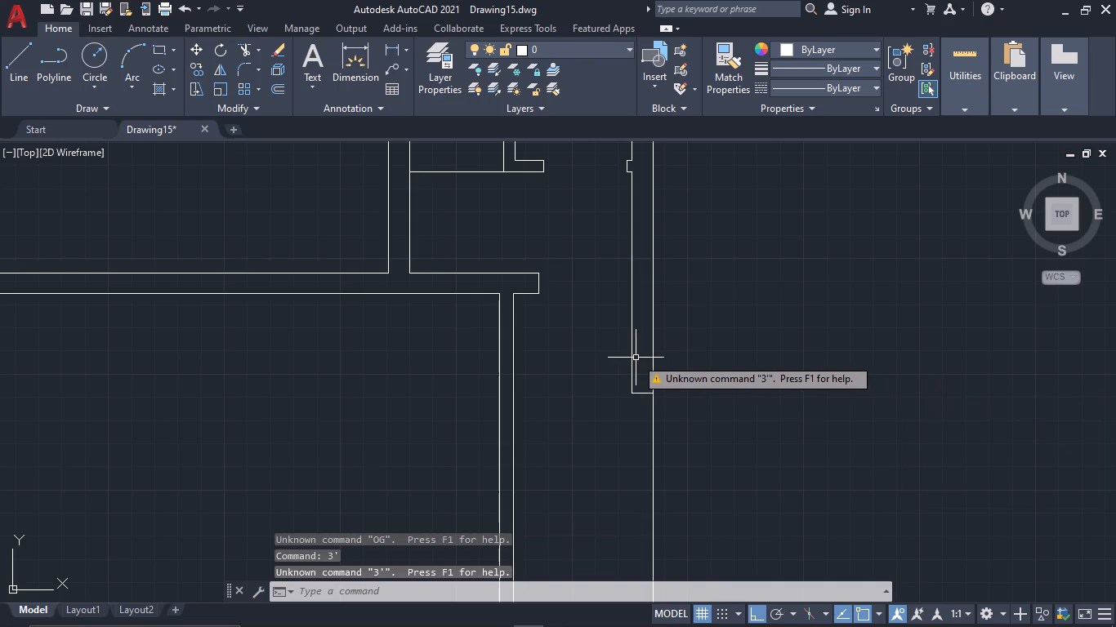
{"action": "type", "text": "OF 3'"}
{"action": "key", "text": "space"}
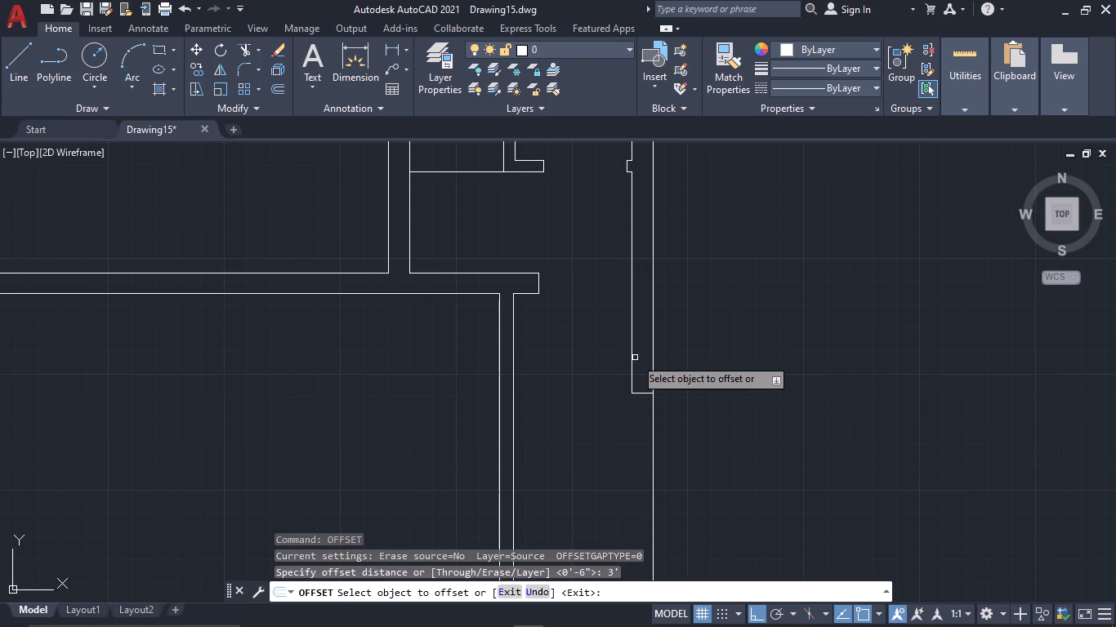
{"action": "left_click", "coordinate": [632, 358]}
{"action": "left_click", "coordinate": [557, 358]}
{"action": "key", "text": "Escape"}
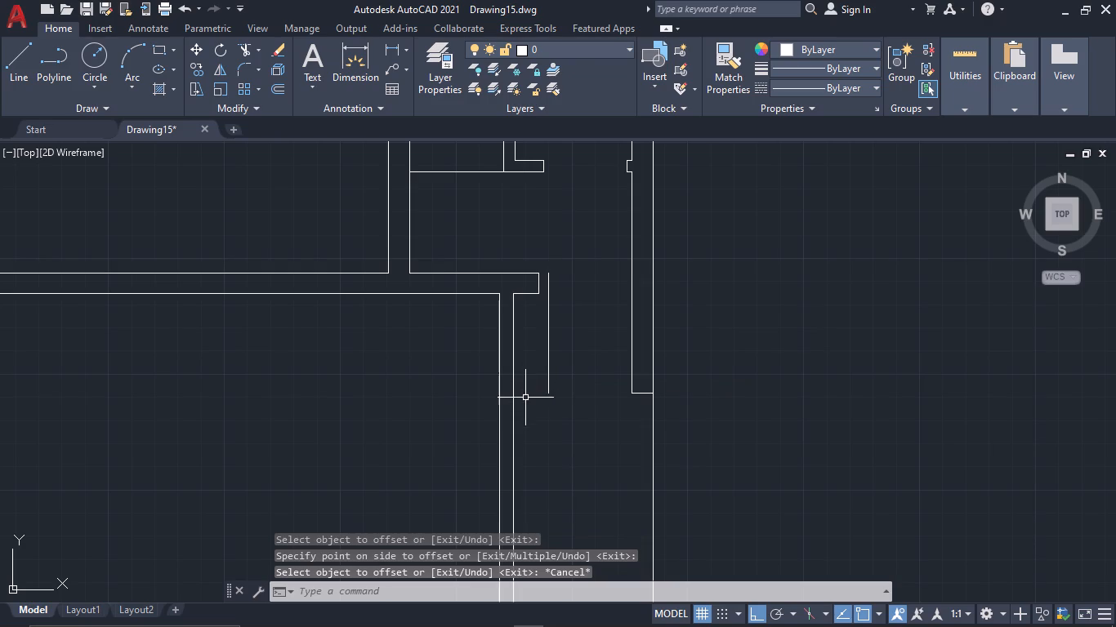
Draw a horizontal line west from the offset line's lower end across the vertical partition.
{"action": "key", "text": "l"}
{"action": "key", "text": "space"}
{"action": "left_click_drag", "start_coordinate": [545, 395], "coordinate": [535, 398]}
{"action": "left_click", "coordinate": [395, 413]}
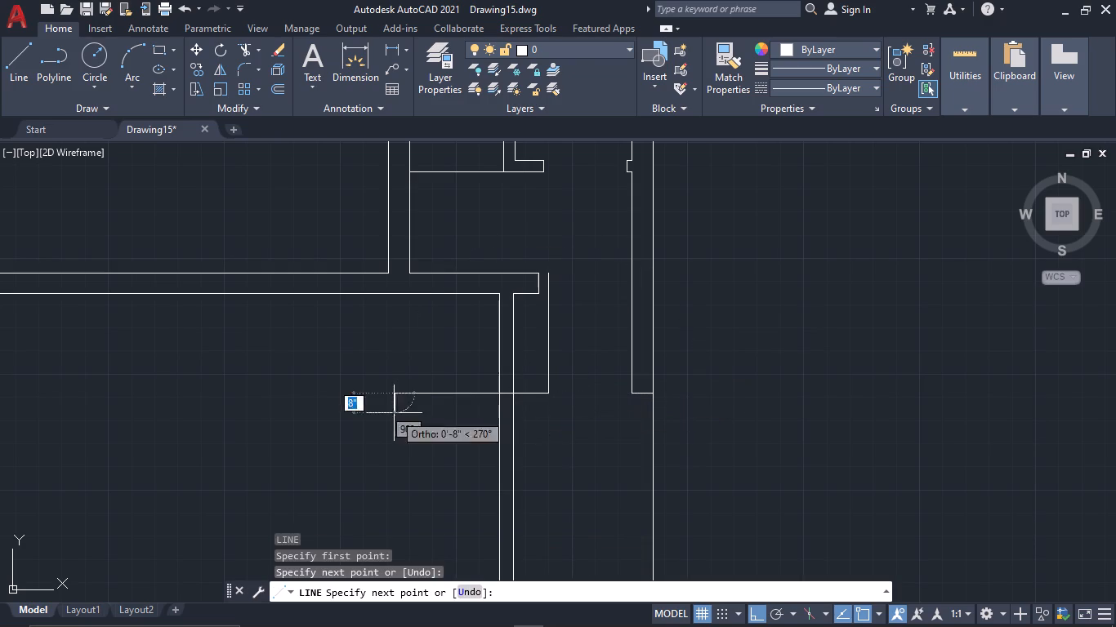
{"action": "key", "text": "Escape"}
Offset the new horizontal line 5" upward to form the stub's second face.
{"action": "left_click_drag", "start_coordinate": [485, 405], "coordinate": [460, 390]}
{"action": "left_click", "coordinate": [447, 380]}
{"action": "type", "text": "OF 5\""}
{"action": "key", "text": "space"}
{"action": "left_click", "coordinate": [953, 273]}
{"action": "key", "text": "Escape"}
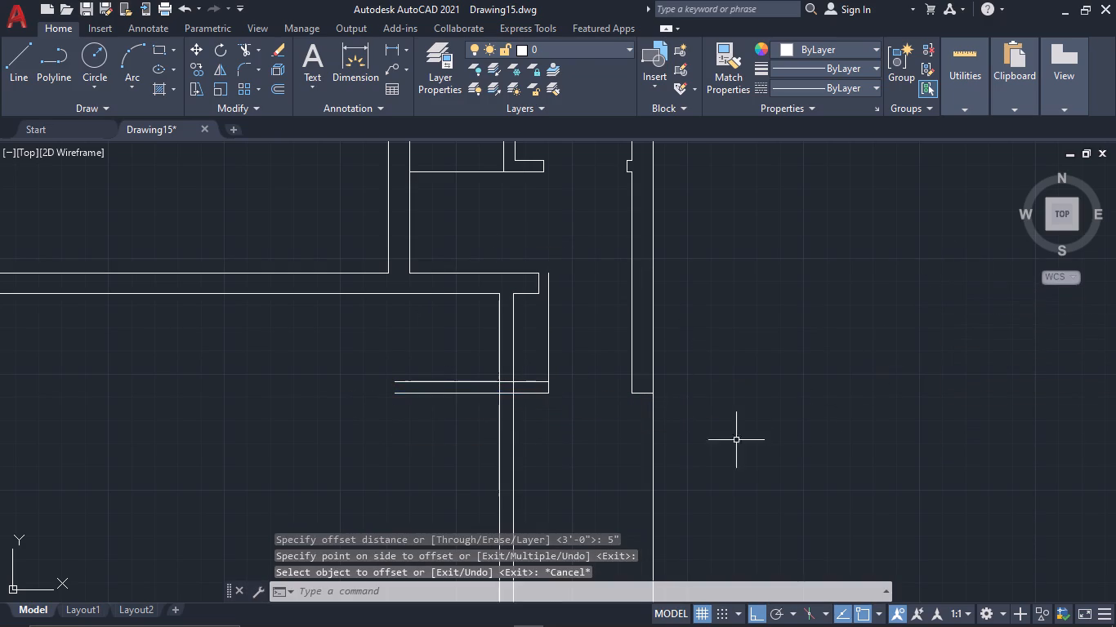
Trim the two horizontal stub lines where they project west of the vertical partition.
{"action": "key", "text": "t"}
{"action": "key", "text": "r"}
{"action": "key", "text": "space"}
{"action": "scroll", "coordinate": [542, 416], "scroll_direction": "up", "scroll_amount": 1}
{"action": "left_click_drag", "start_coordinate": [451, 374], "coordinate": [488, 374]}
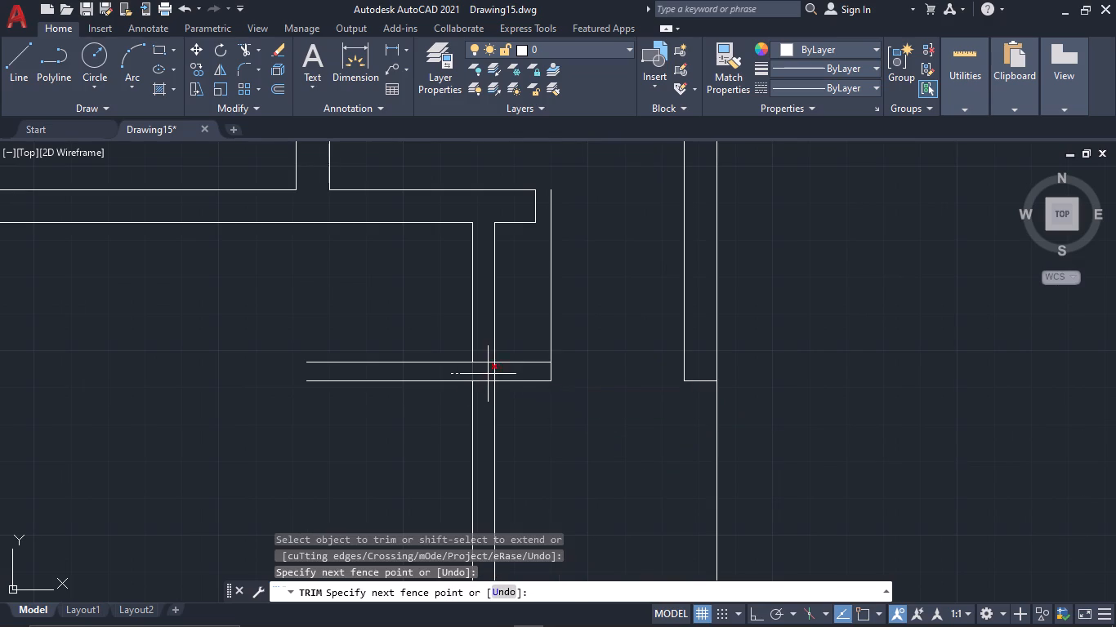
{"action": "left_click_drag", "start_coordinate": [488, 374], "coordinate": [529, 374]}
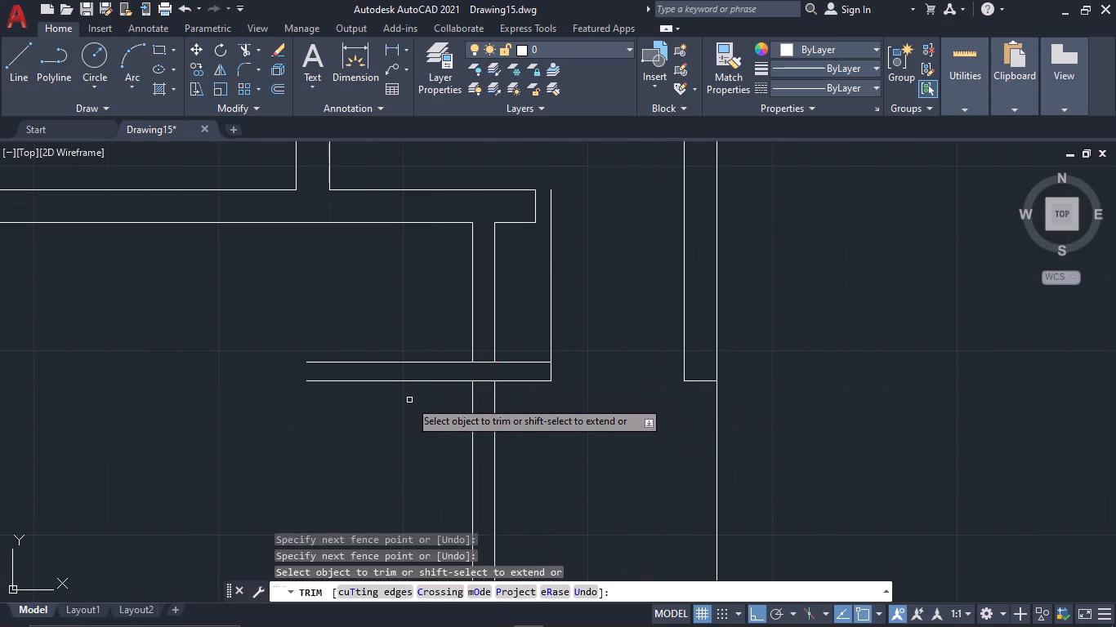
{"action": "key", "text": "ctrl+z"}
{"action": "left_click_drag", "start_coordinate": [458, 406], "coordinate": [453, 354]}
Trim the lines inside the stub's junction with the partition and the 3' offset line above the stub.
{"action": "scroll", "coordinate": [497, 390], "scroll_direction": "up", "scroll_amount": 3}
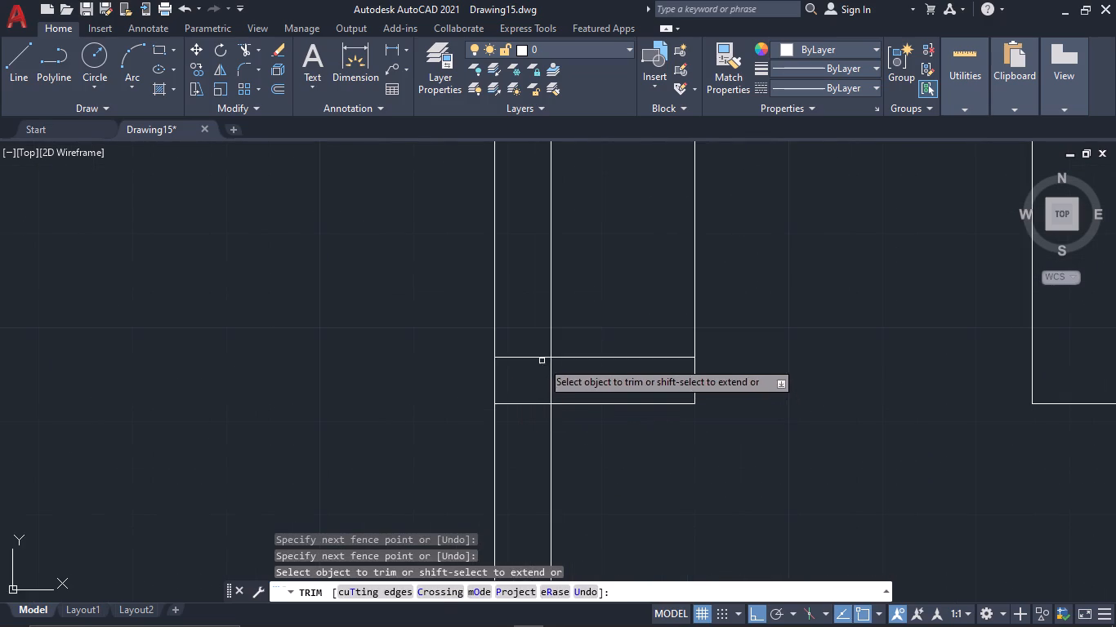
{"action": "left_click_drag", "start_coordinate": [525, 340], "coordinate": [577, 387]}
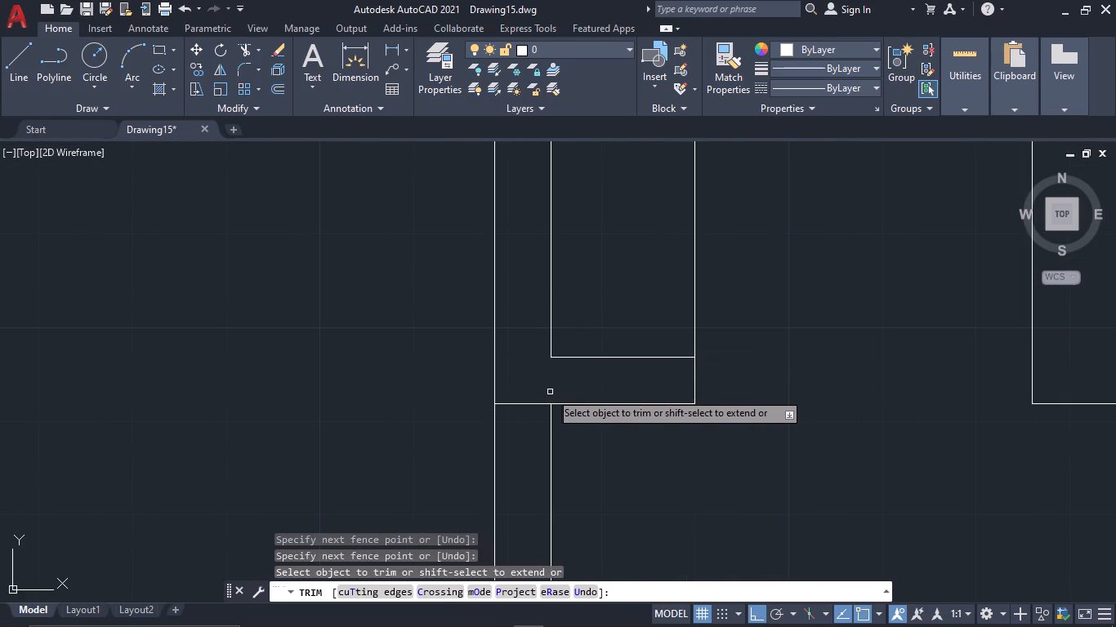
{"action": "left_click_drag", "start_coordinate": [543, 391], "coordinate": [537, 416]}
{"action": "scroll", "coordinate": [548, 402], "scroll_direction": "down", "scroll_amount": 2}
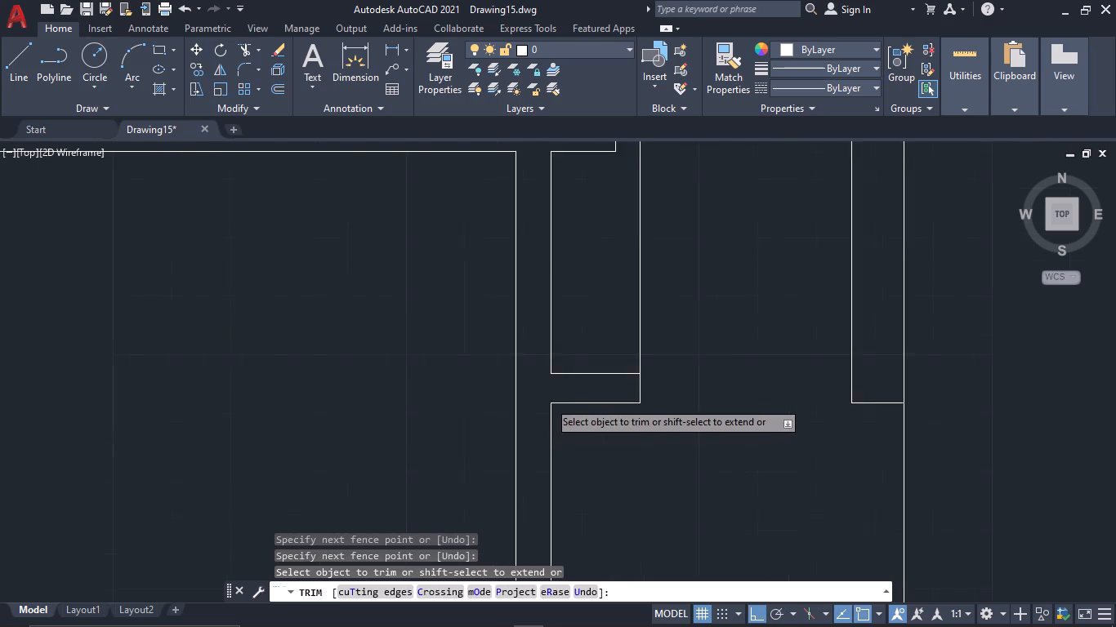
{"action": "left_click_drag", "start_coordinate": [592, 314], "coordinate": [632, 314]}
{"action": "key", "text": "Escape"}
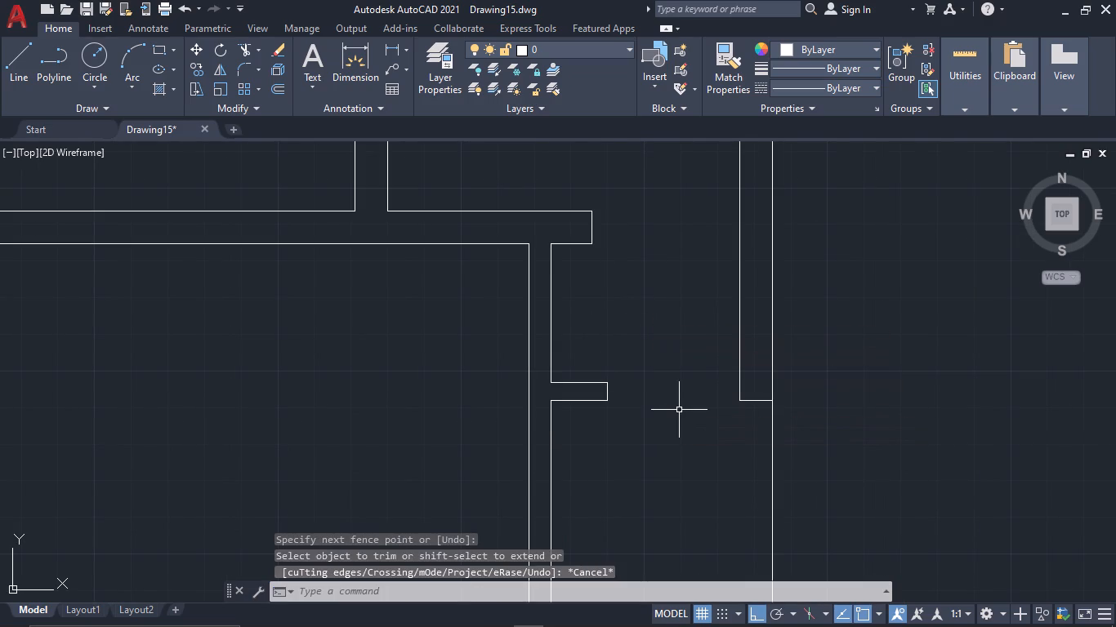
{"action": "scroll", "coordinate": [689, 414], "scroll_direction": "down", "scroll_amount": 2}
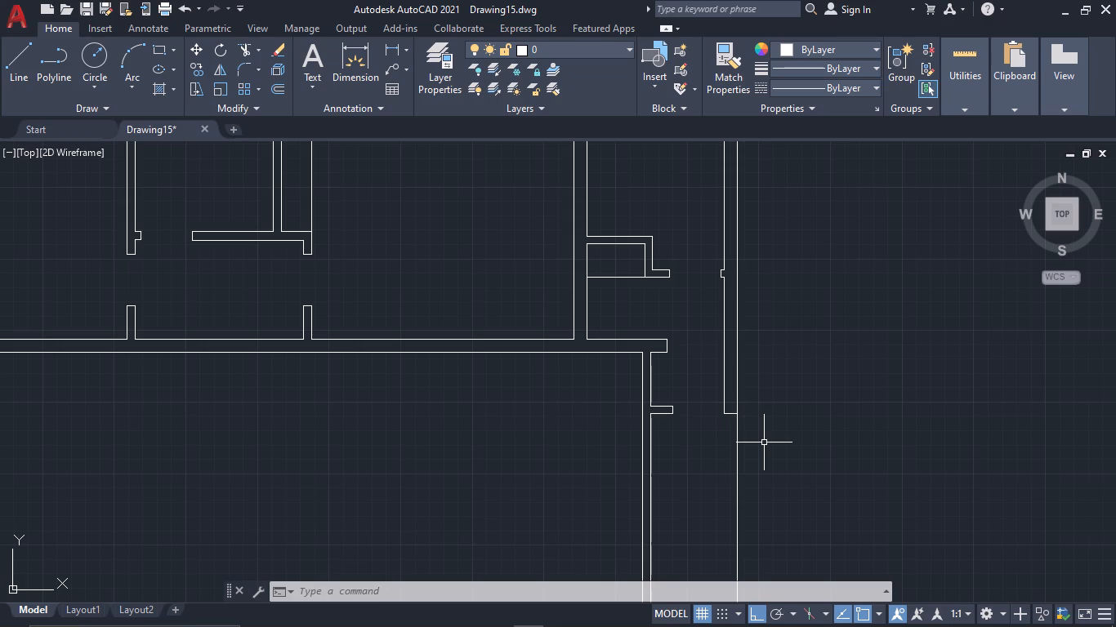
Offset the vertical partition's west face line 5' west, below the long horizontal wall.
{"action": "scroll", "coordinate": [864, 298], "scroll_direction": "down", "scroll_amount": 2}
{"action": "scroll", "coordinate": [872, 349], "scroll_direction": "up", "scroll_amount": 1}
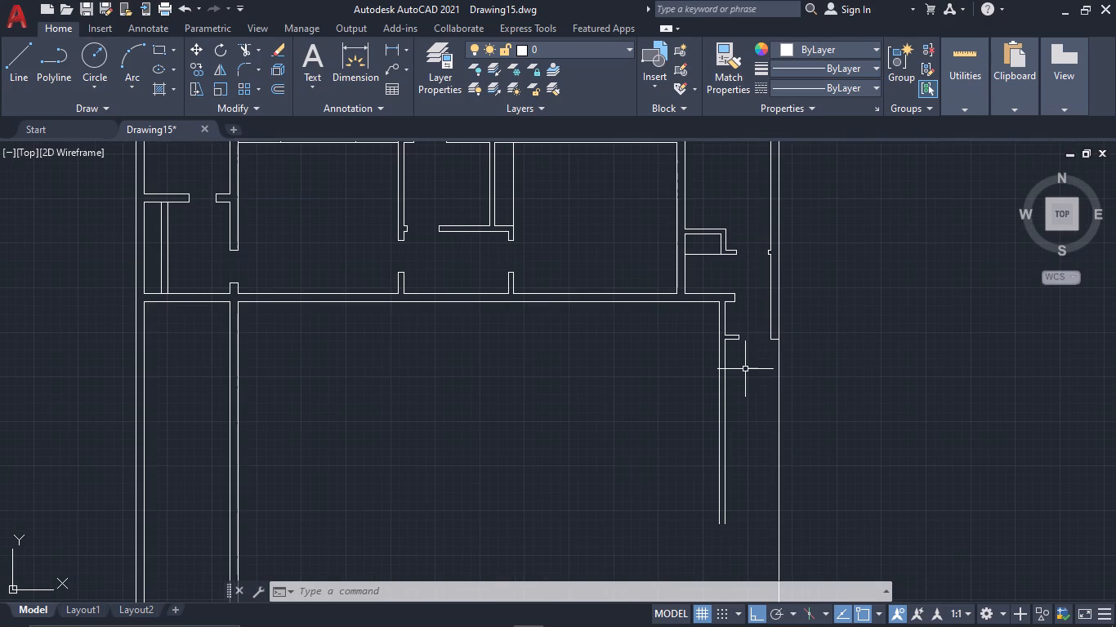
{"action": "type", "text": "OF 4'"}
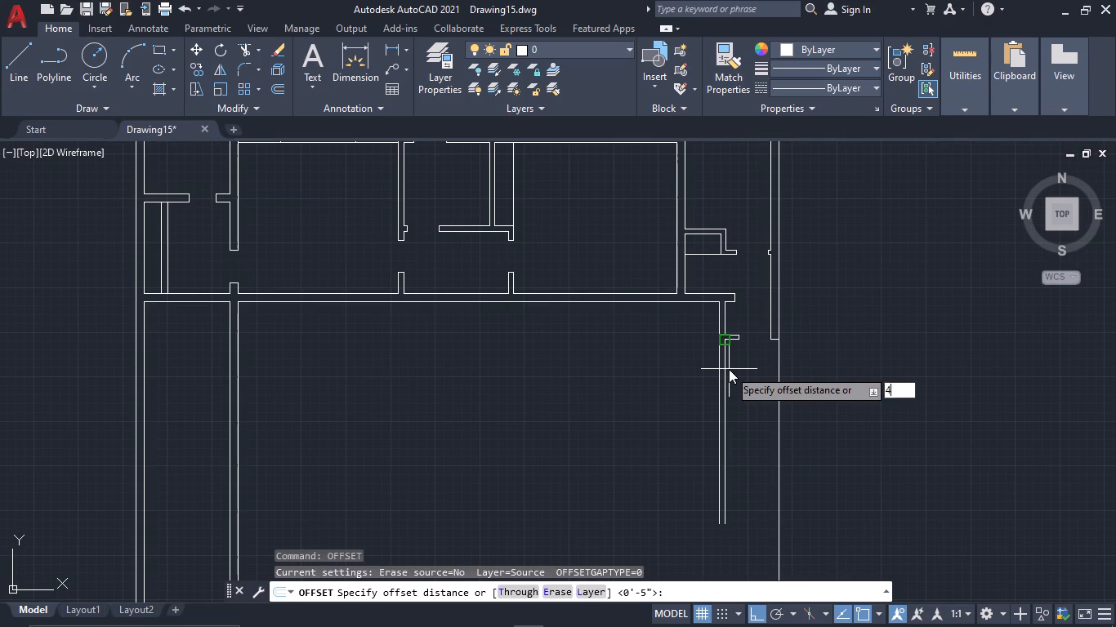
{"action": "key", "text": "space"}
{"action": "left_click", "coordinate": [721, 327]}
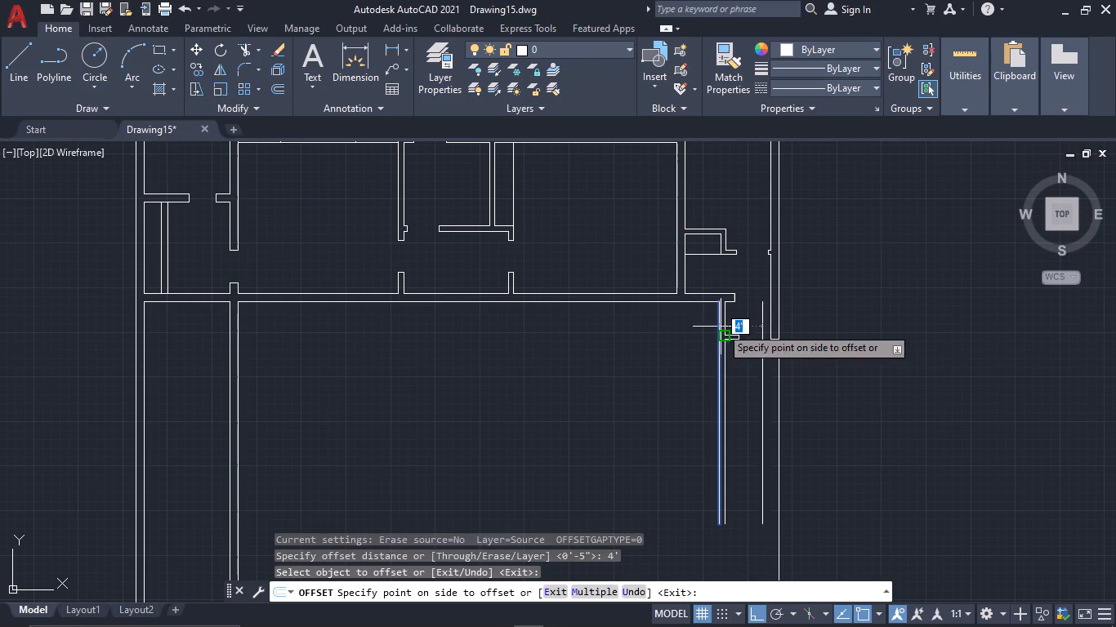
{"action": "type", "text": "5'"}
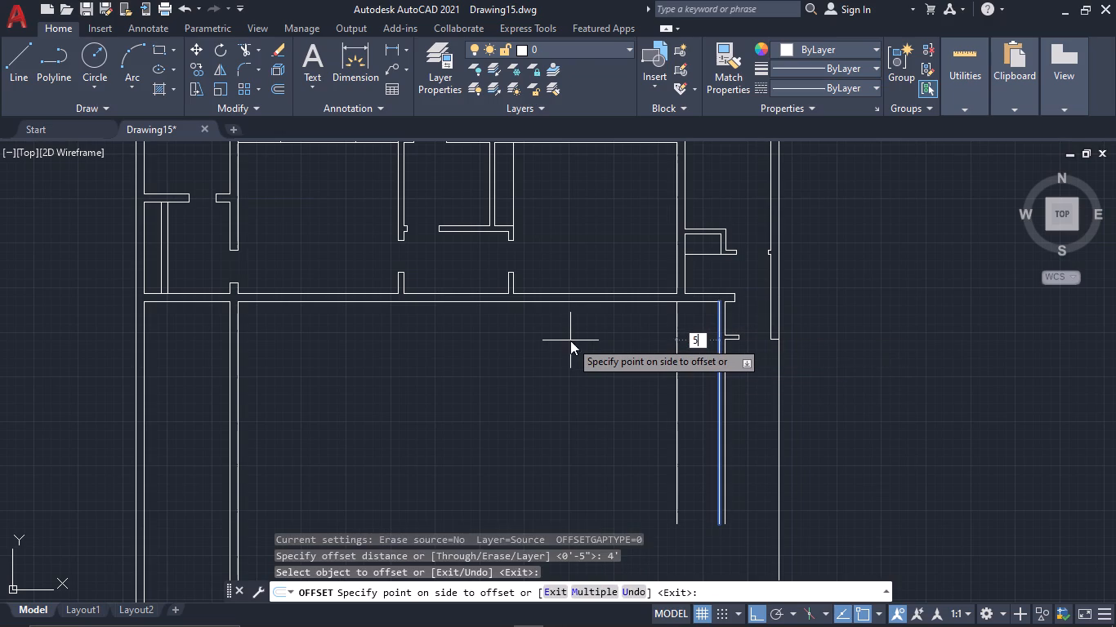
{"action": "key", "text": "space"}
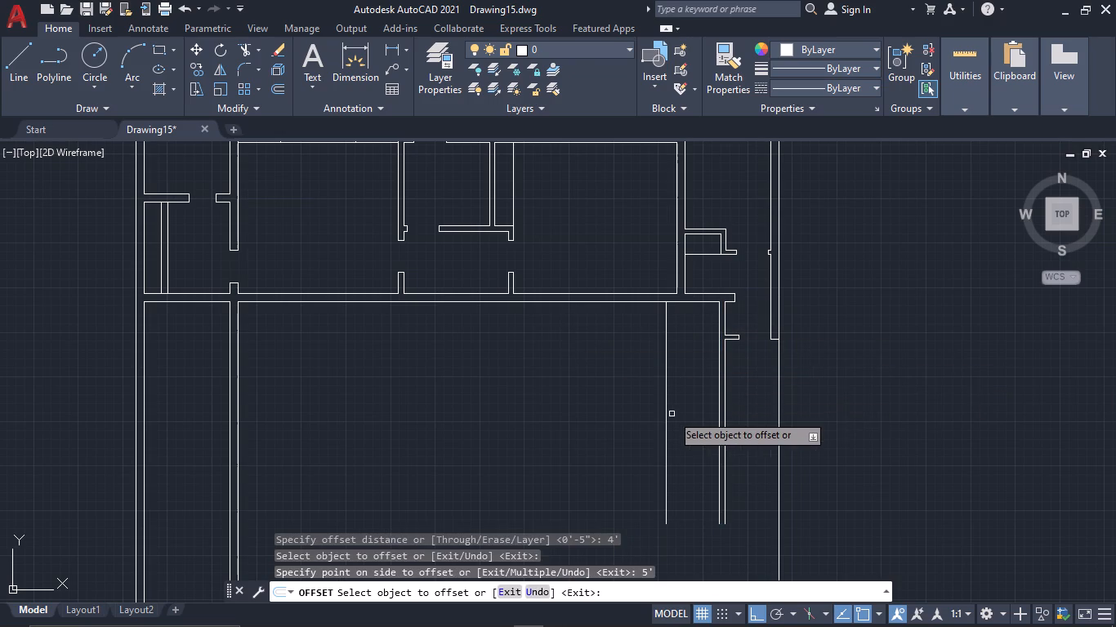
Offset the new vertical line 4" west to form the second face of a thin partition.
{"action": "scroll", "coordinate": [667, 417], "scroll_direction": "up", "scroll_amount": 1}
{"action": "left_click", "coordinate": [663, 404]}
{"action": "key", "text": "3"}
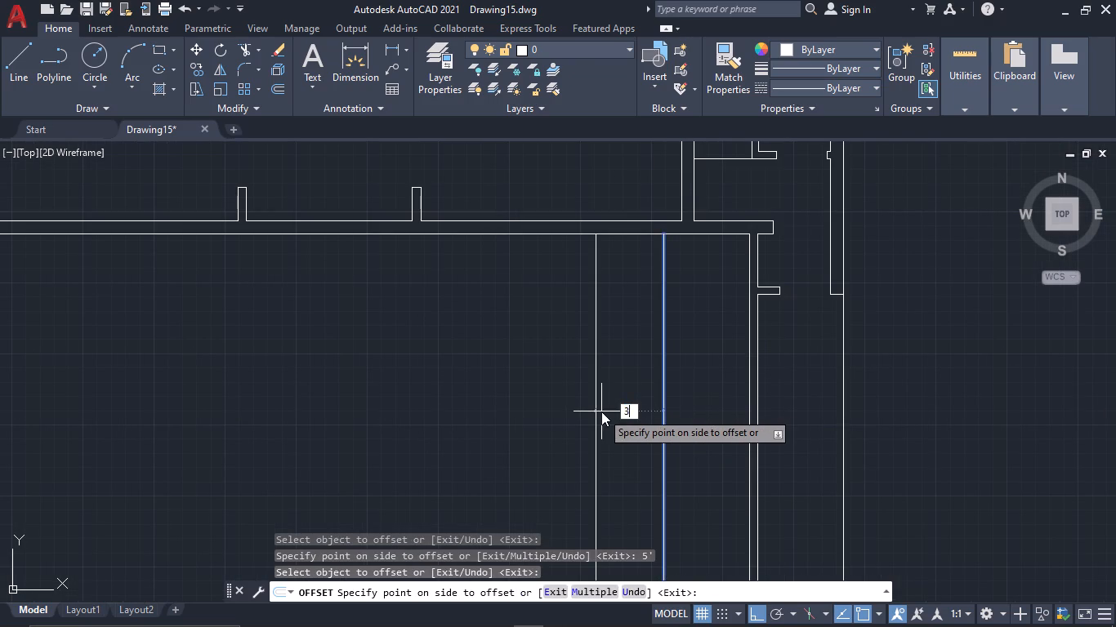
{"action": "key", "text": "BackSpace"}
{"action": "type", "text": "4\""}
{"action": "key", "text": "space"}
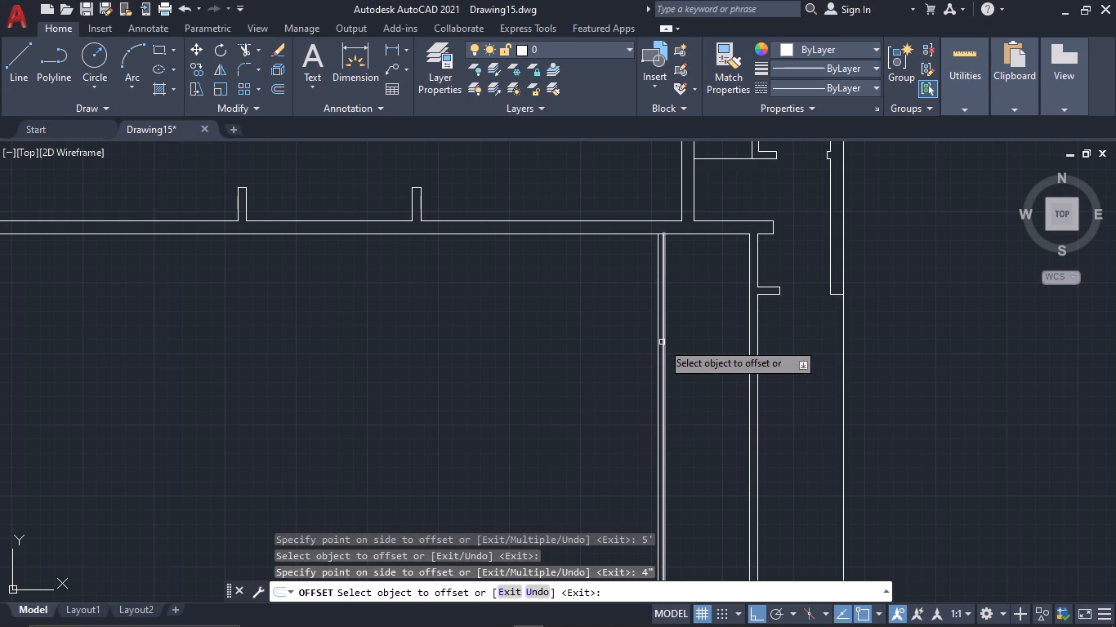
Offset the 4" partition's west face 5' west to start another parallel partition.
{"action": "left_click", "coordinate": [656, 342]}
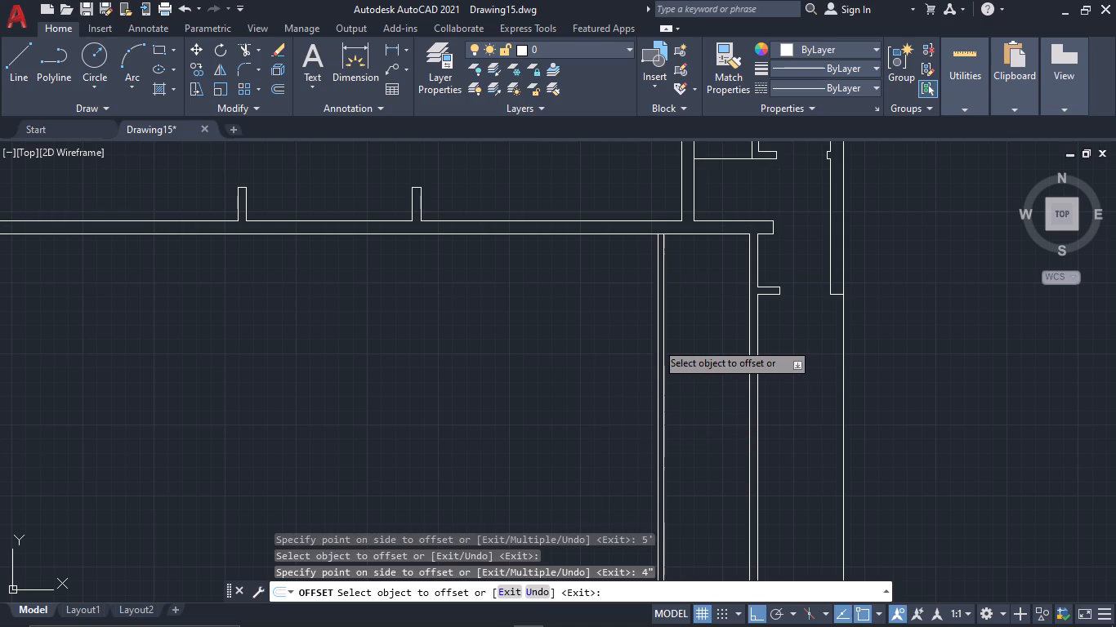
{"action": "type", "text": "5'"}
{"action": "key", "text": "space"}
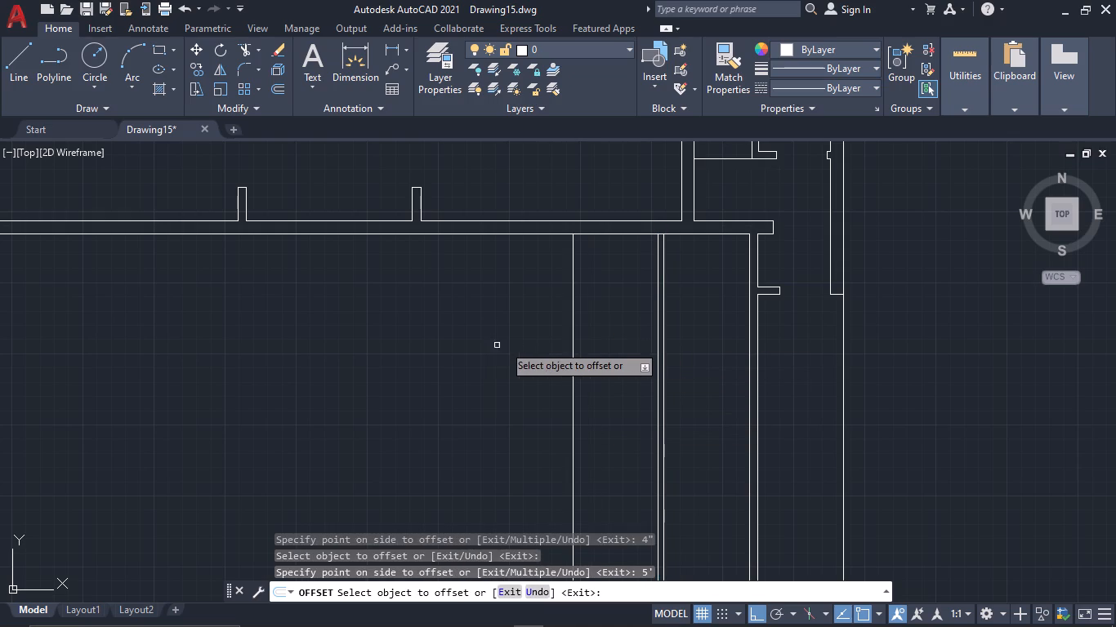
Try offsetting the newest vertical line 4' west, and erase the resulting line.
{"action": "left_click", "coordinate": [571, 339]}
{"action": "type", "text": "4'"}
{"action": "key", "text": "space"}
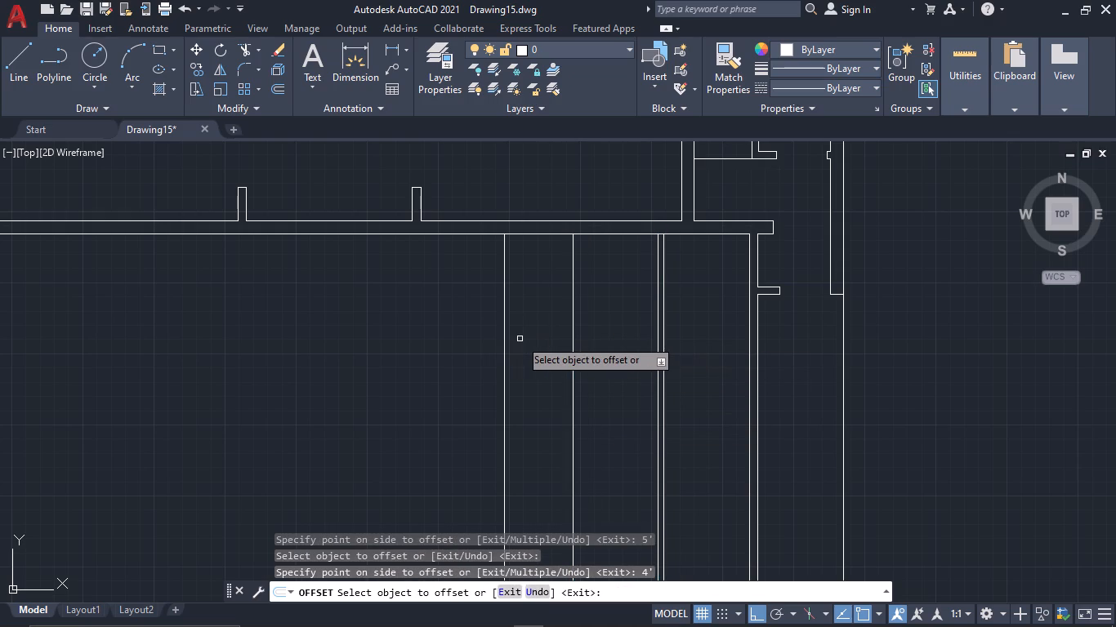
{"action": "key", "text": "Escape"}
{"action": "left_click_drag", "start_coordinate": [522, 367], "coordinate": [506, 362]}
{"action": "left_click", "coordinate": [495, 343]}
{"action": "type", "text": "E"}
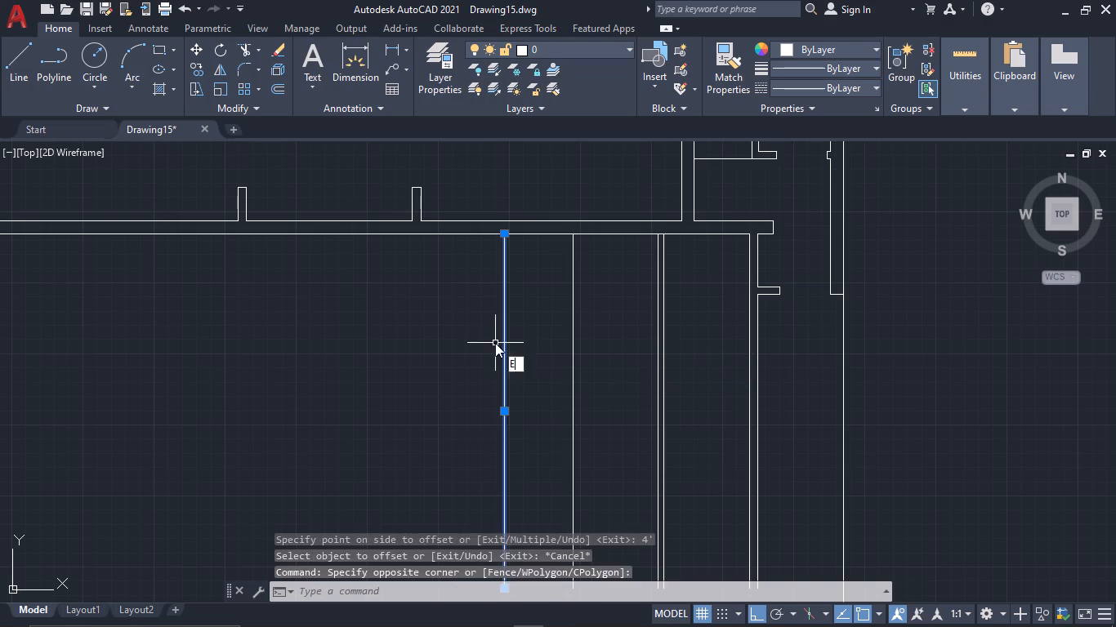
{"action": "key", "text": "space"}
Offset the westernmost new vertical line 4" west to form the second thin partition's other face.
{"action": "type", "text": "OF 4"}
{"action": "key", "text": "ctrl+shift+apostrophe"}
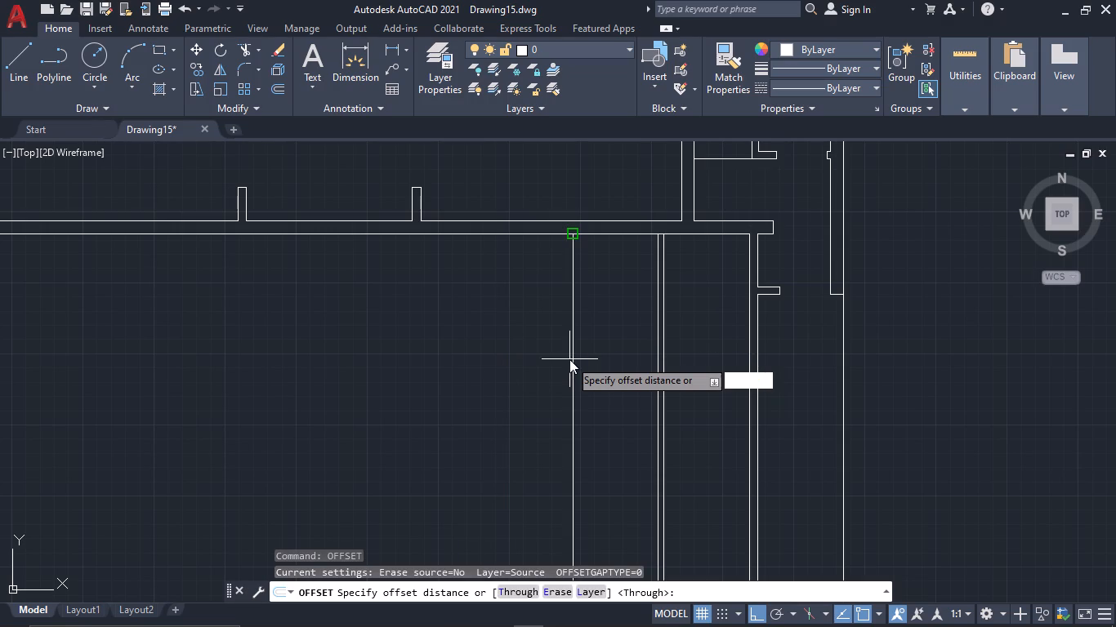
{"action": "type", "text": "\""}
{"action": "key", "text": "space"}
{"action": "left_click", "coordinate": [573, 360]}
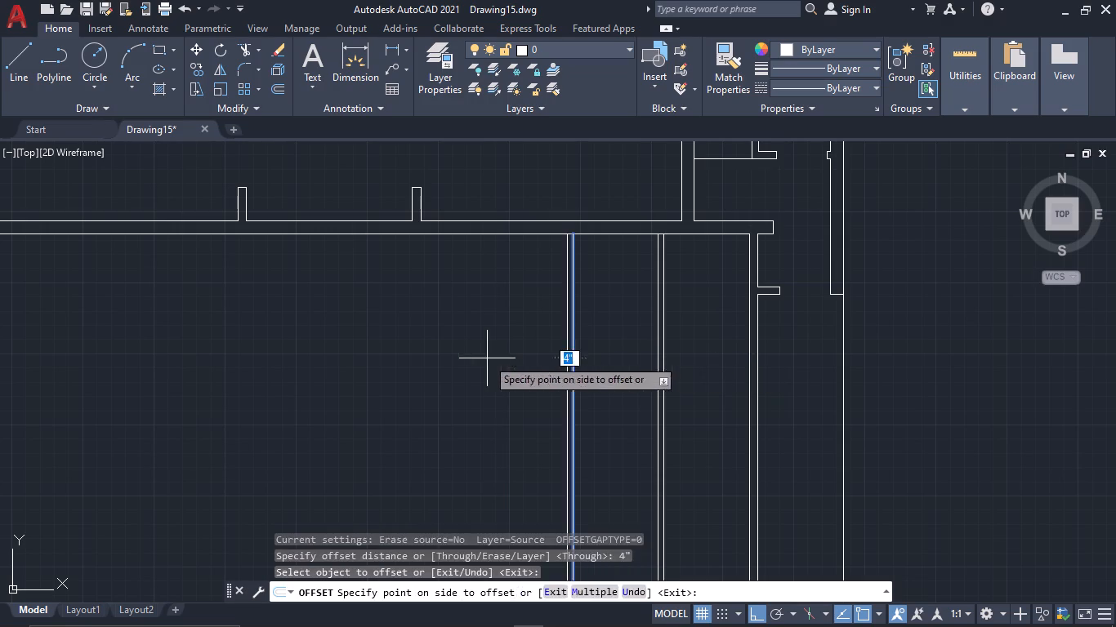
{"action": "left_click", "coordinate": [487, 358]}
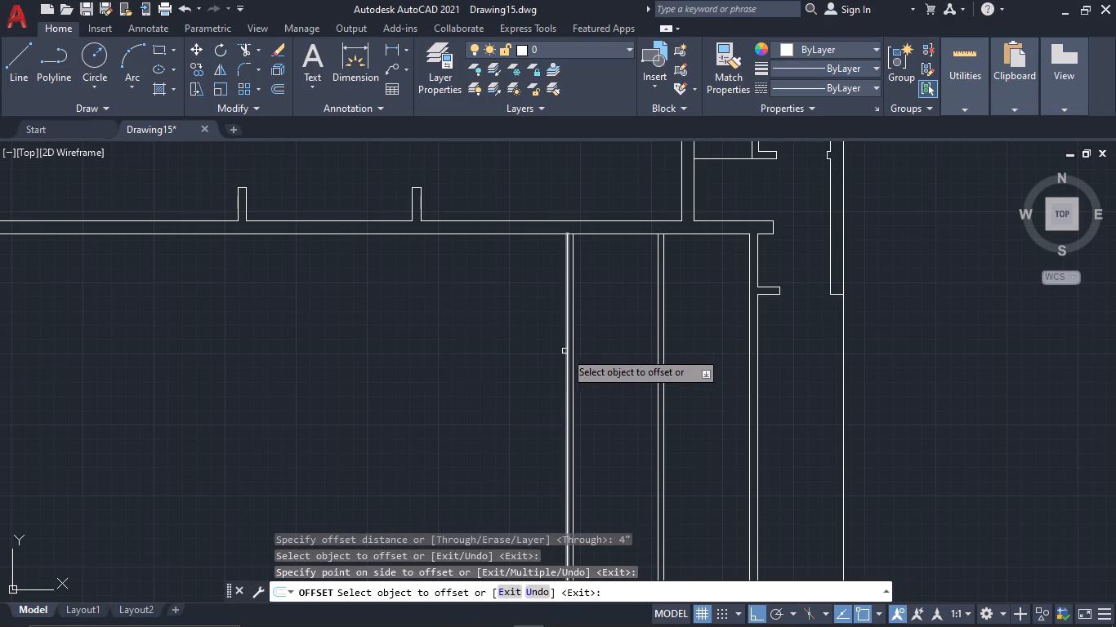
Offset the second thin partition's west face 5' west to start a third partition.
{"action": "left_click", "coordinate": [565, 372]}
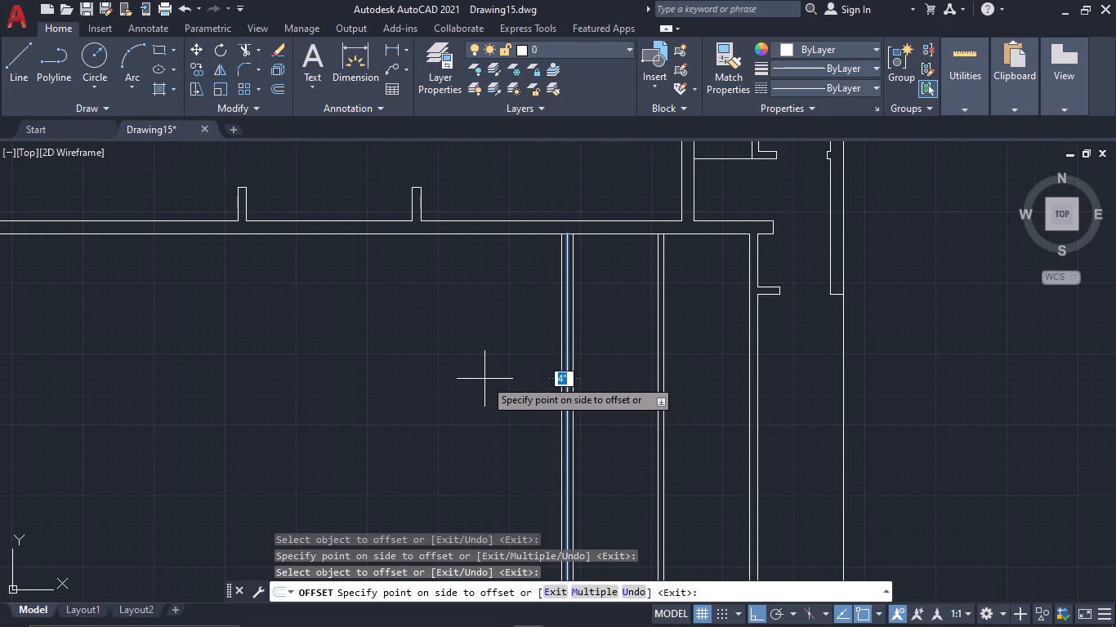
{"action": "scroll", "coordinate": [484, 380], "scroll_direction": "down", "scroll_amount": 1}
{"action": "middle_click_drag", "start_coordinate": [484, 380], "coordinate": [481, 389]}
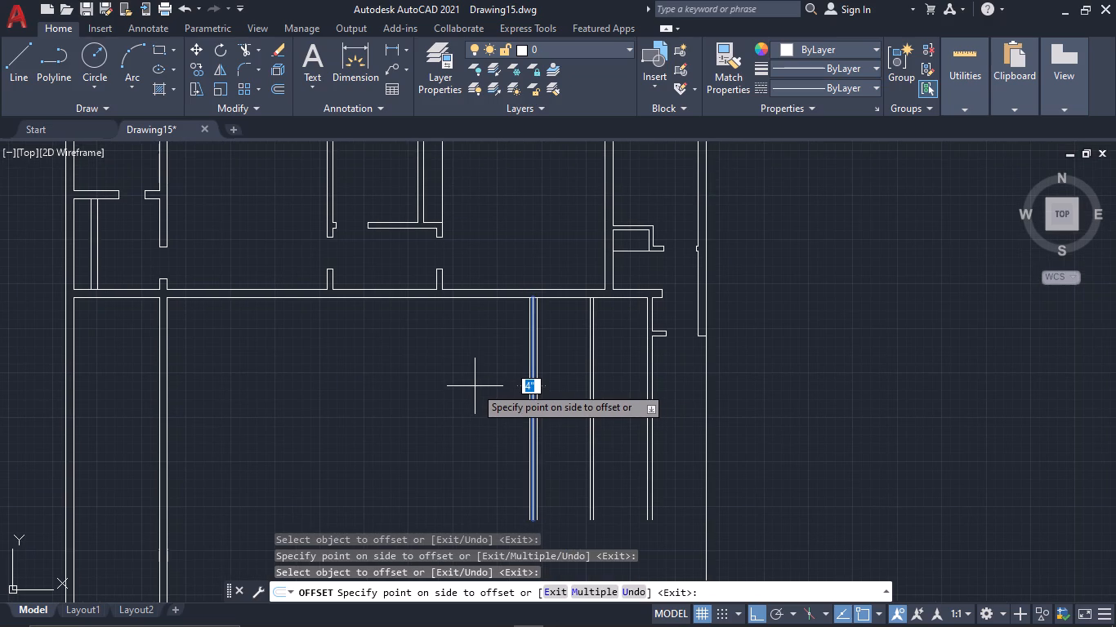
{"action": "type", "text": "5'"}
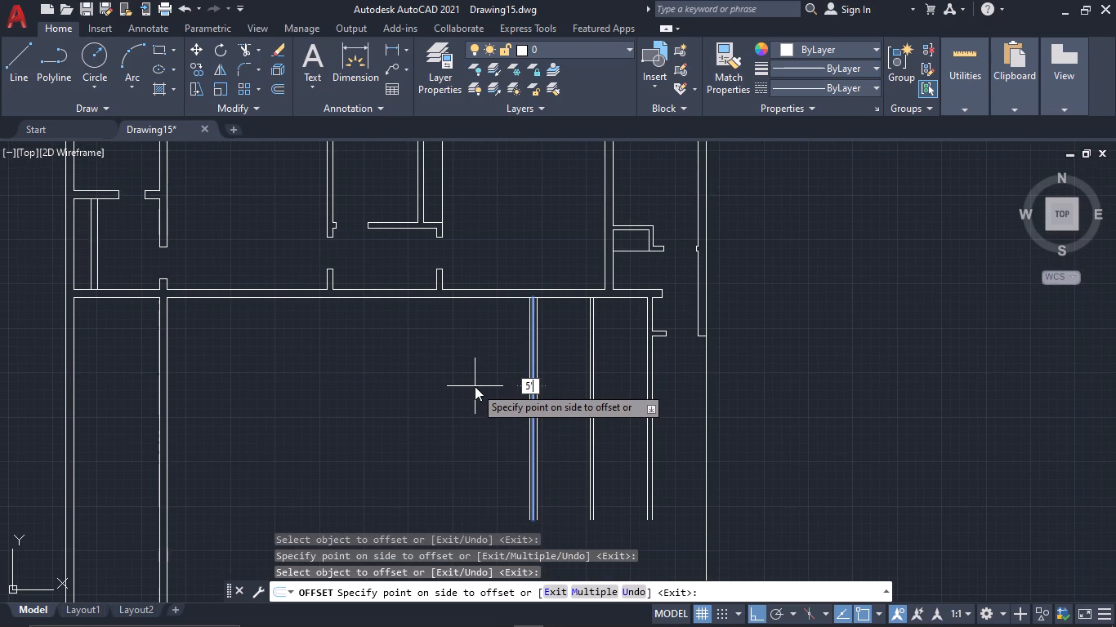
{"action": "key", "text": "space"}
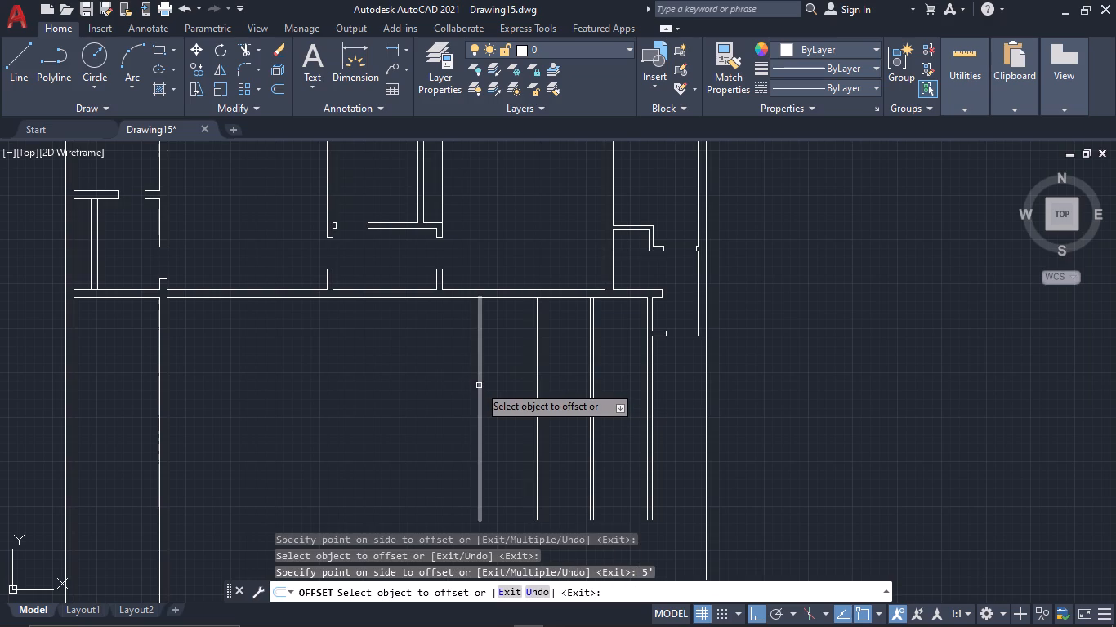
Offset the third partition's line 6" west to give it a second face.
{"action": "left_click", "coordinate": [479, 385]}
{"action": "type", "text": "6\""}
{"action": "key", "text": "space"}
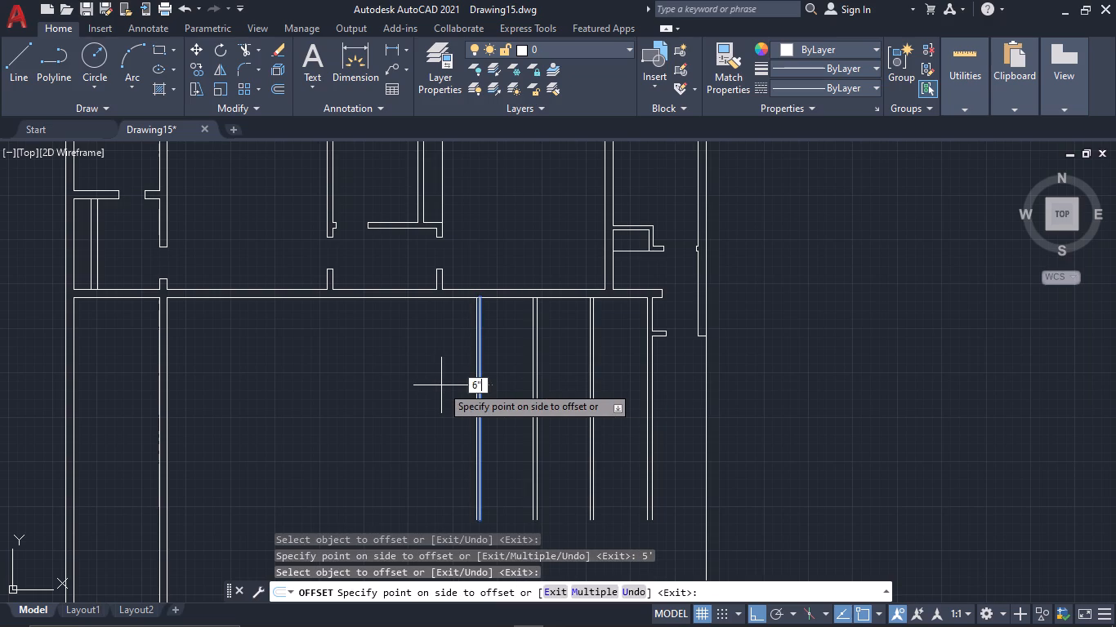
{"action": "key", "text": "Escape"}
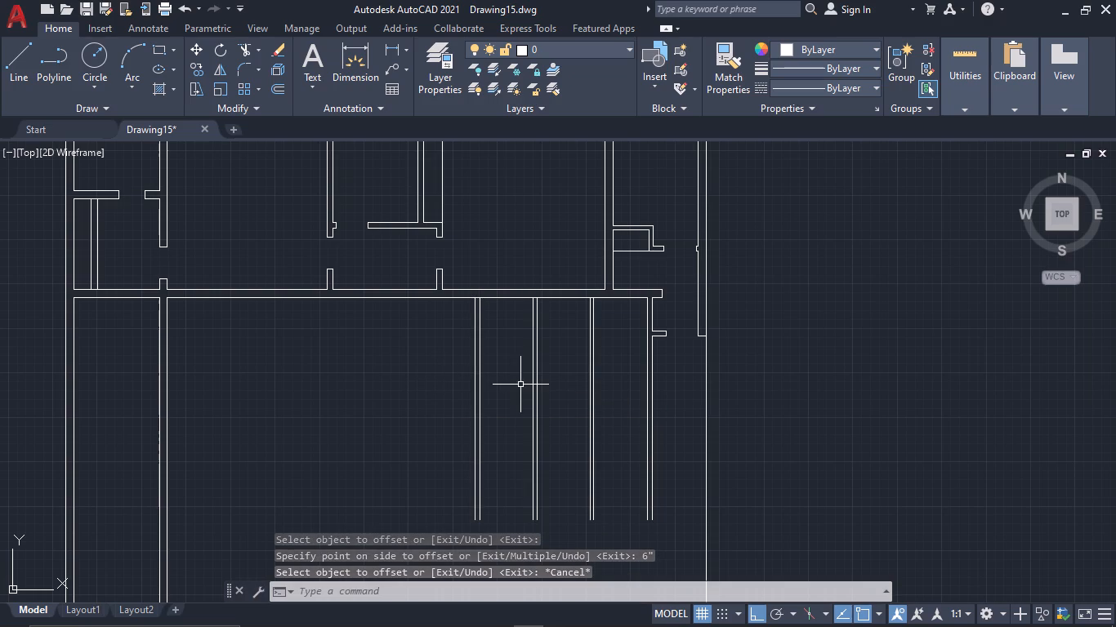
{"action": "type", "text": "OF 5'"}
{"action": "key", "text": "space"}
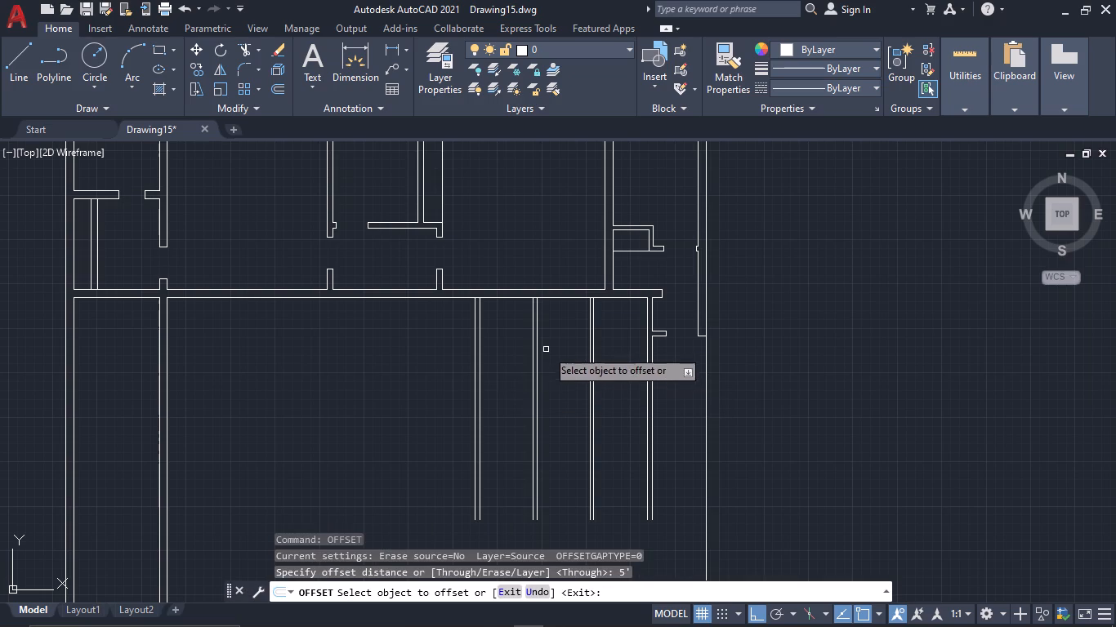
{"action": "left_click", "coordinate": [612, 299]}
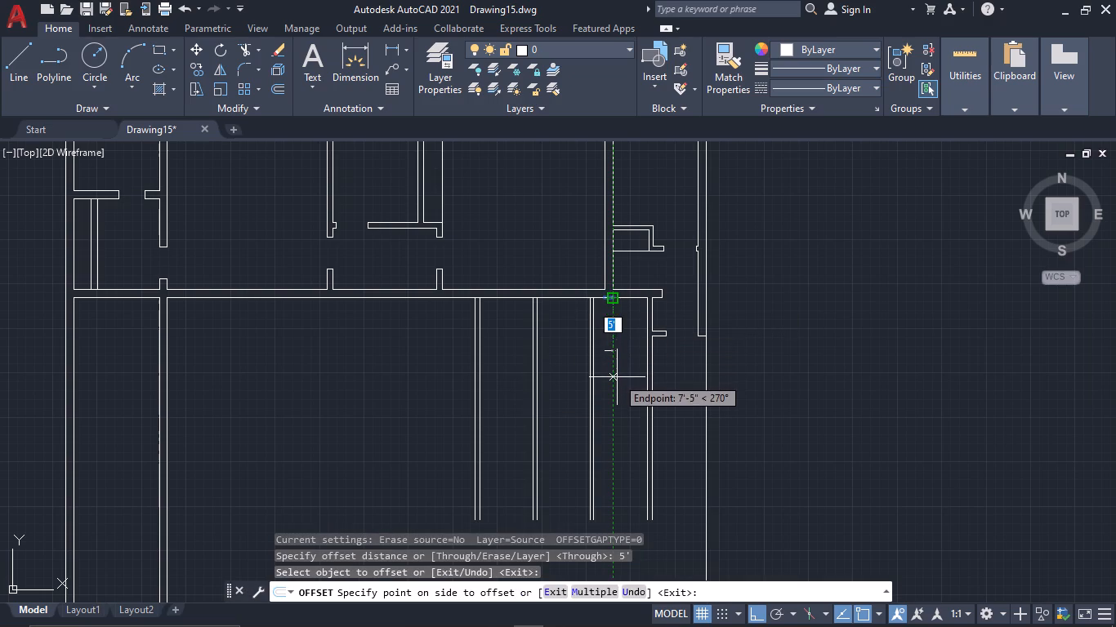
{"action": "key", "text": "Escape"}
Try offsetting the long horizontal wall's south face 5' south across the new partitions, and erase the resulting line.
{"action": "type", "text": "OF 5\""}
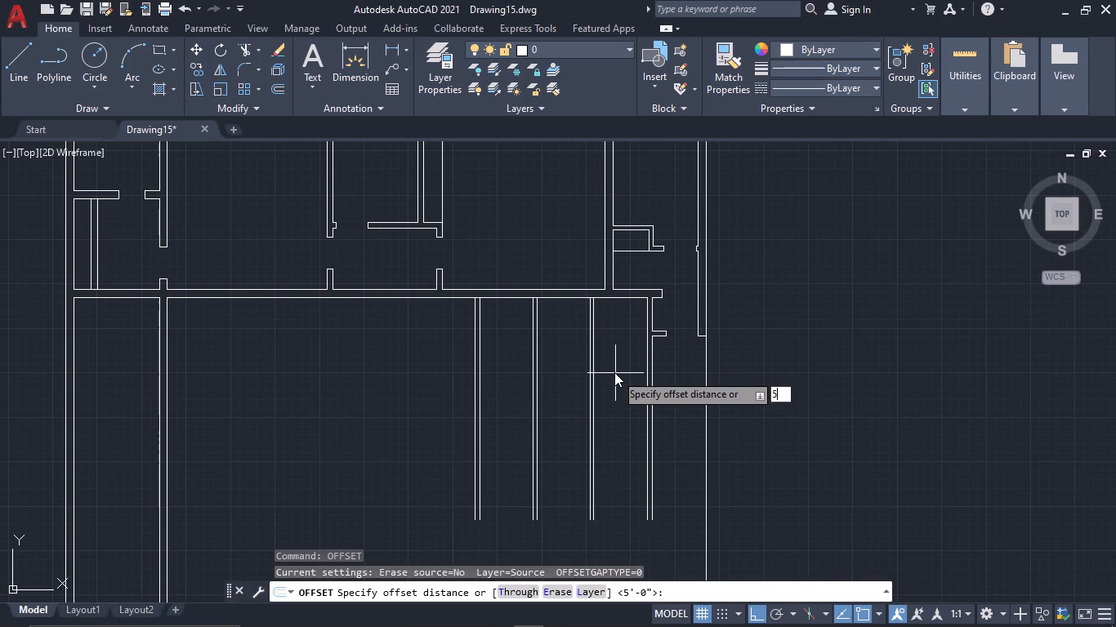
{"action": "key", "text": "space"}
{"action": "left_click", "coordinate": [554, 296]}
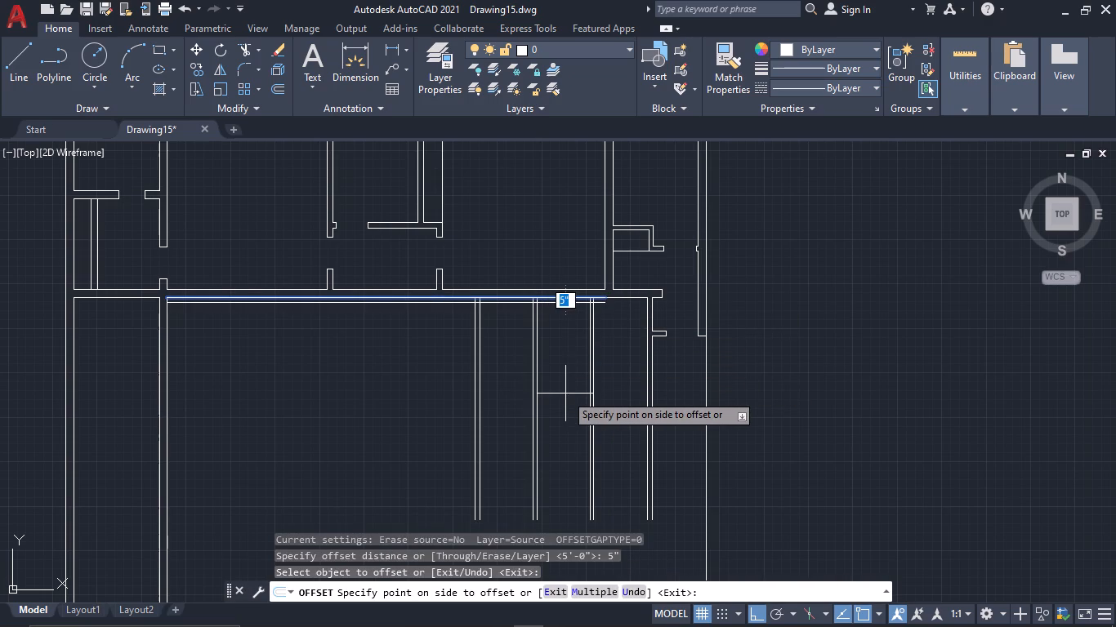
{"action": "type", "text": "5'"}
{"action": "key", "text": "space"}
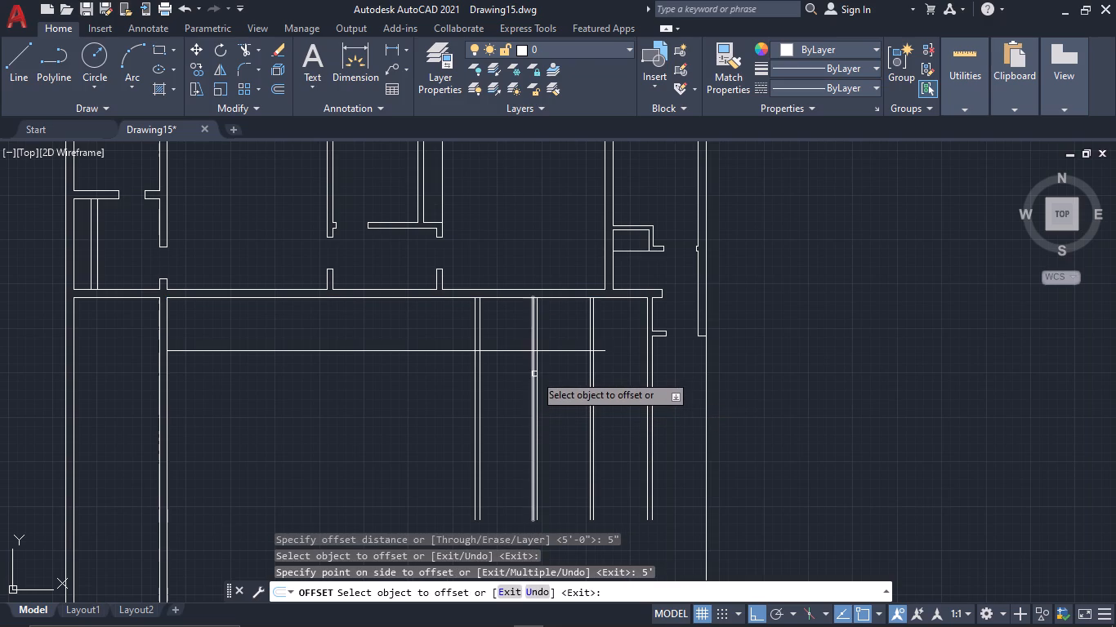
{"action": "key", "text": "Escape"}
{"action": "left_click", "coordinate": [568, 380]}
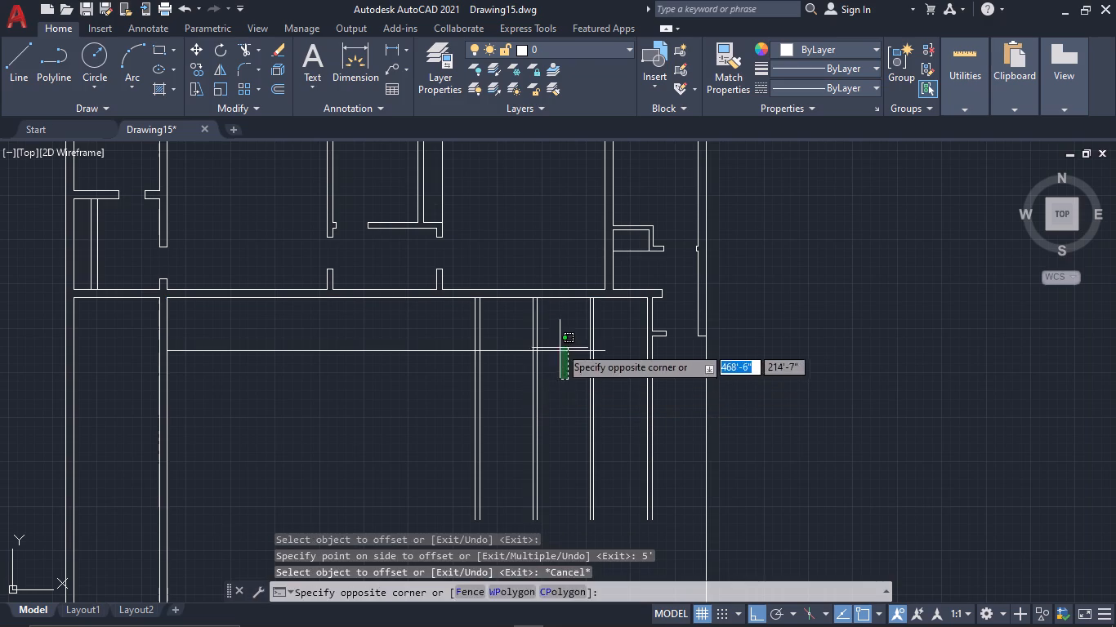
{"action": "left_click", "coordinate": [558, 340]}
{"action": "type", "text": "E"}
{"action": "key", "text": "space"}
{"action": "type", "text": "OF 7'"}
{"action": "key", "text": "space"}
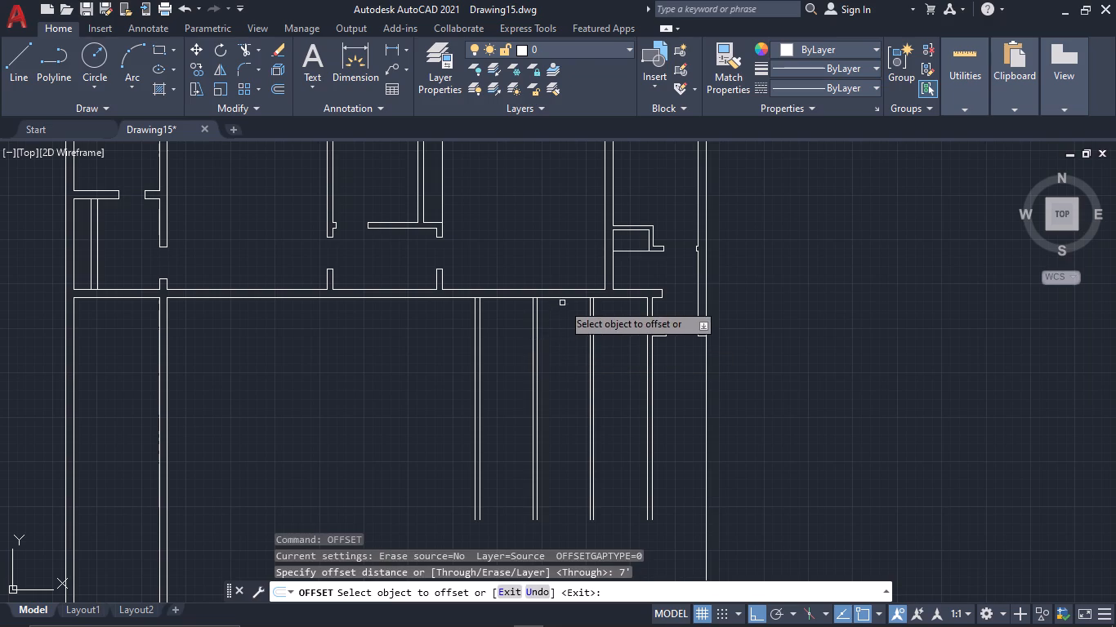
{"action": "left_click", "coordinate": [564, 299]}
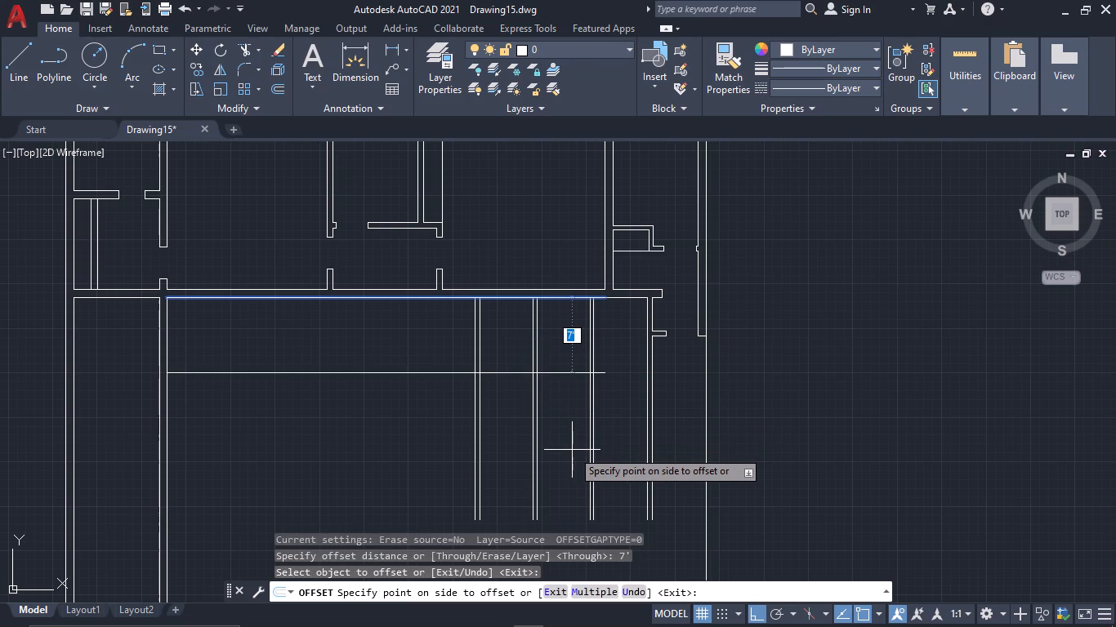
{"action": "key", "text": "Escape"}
Join the three collinear segments of the long horizontal wall's south face into one line.
{"action": "middle_click_drag", "start_coordinate": [567, 372], "coordinate": [574, 411]}
{"action": "scroll", "coordinate": [574, 411], "scroll_direction": "up", "scroll_amount": 2}
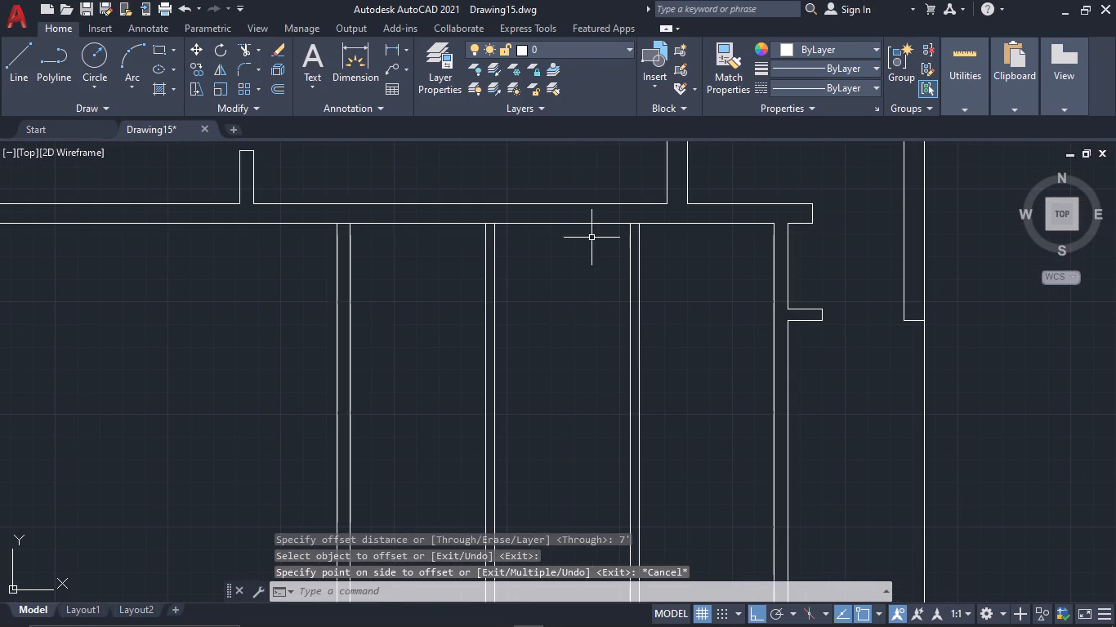
{"action": "left_click", "coordinate": [591, 225]}
{"action": "left_click", "coordinate": [693, 226]}
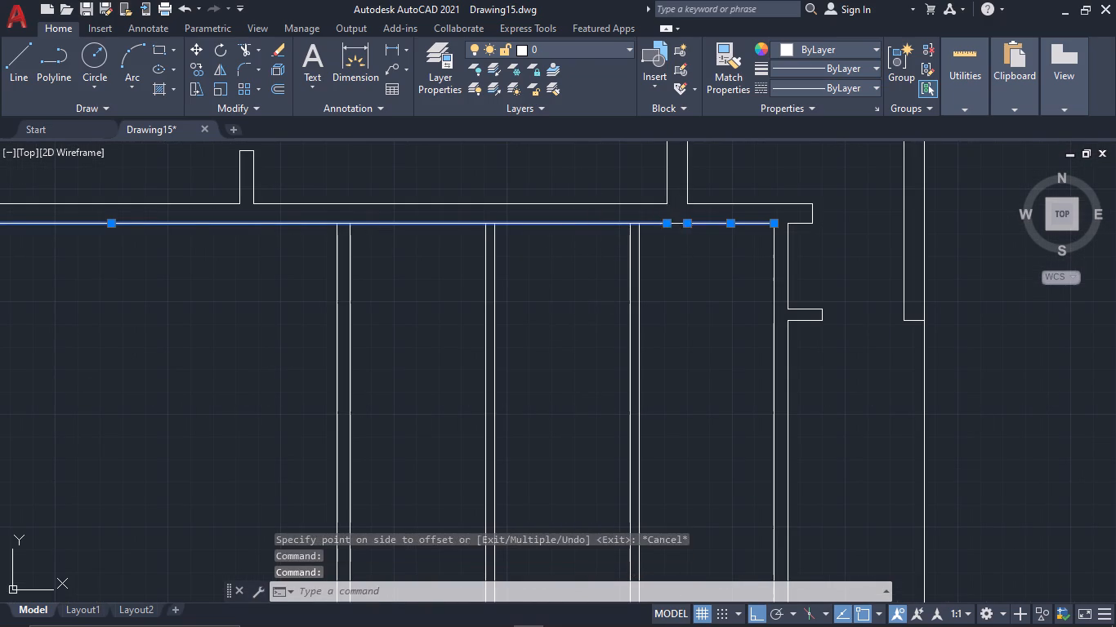
{"action": "left_click", "coordinate": [672, 226]}
{"action": "key", "text": "j"}
{"action": "key", "text": "space"}
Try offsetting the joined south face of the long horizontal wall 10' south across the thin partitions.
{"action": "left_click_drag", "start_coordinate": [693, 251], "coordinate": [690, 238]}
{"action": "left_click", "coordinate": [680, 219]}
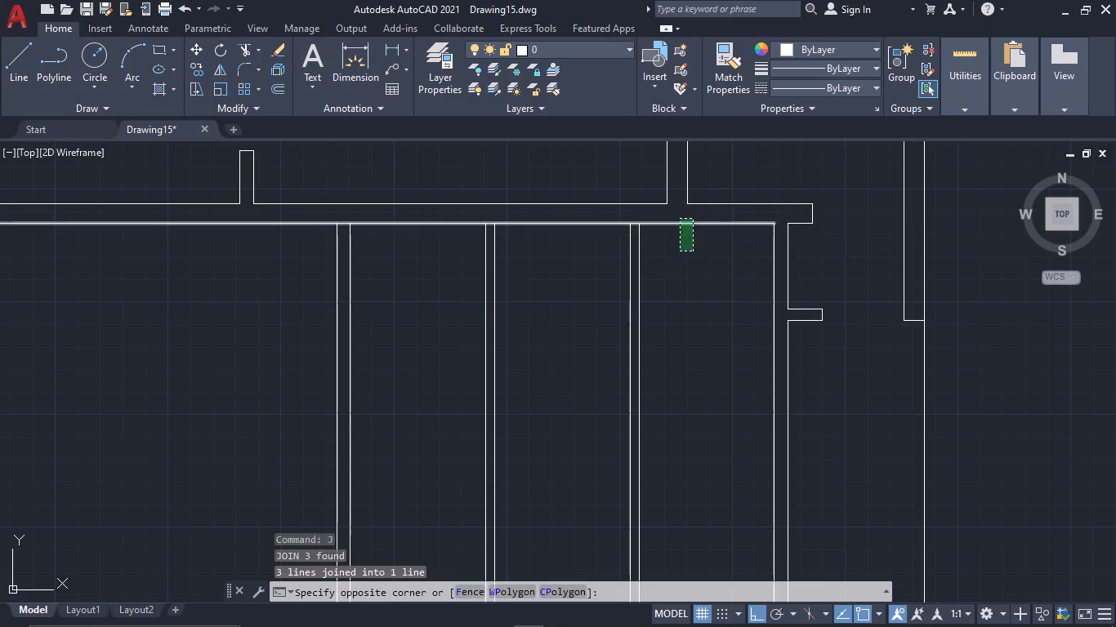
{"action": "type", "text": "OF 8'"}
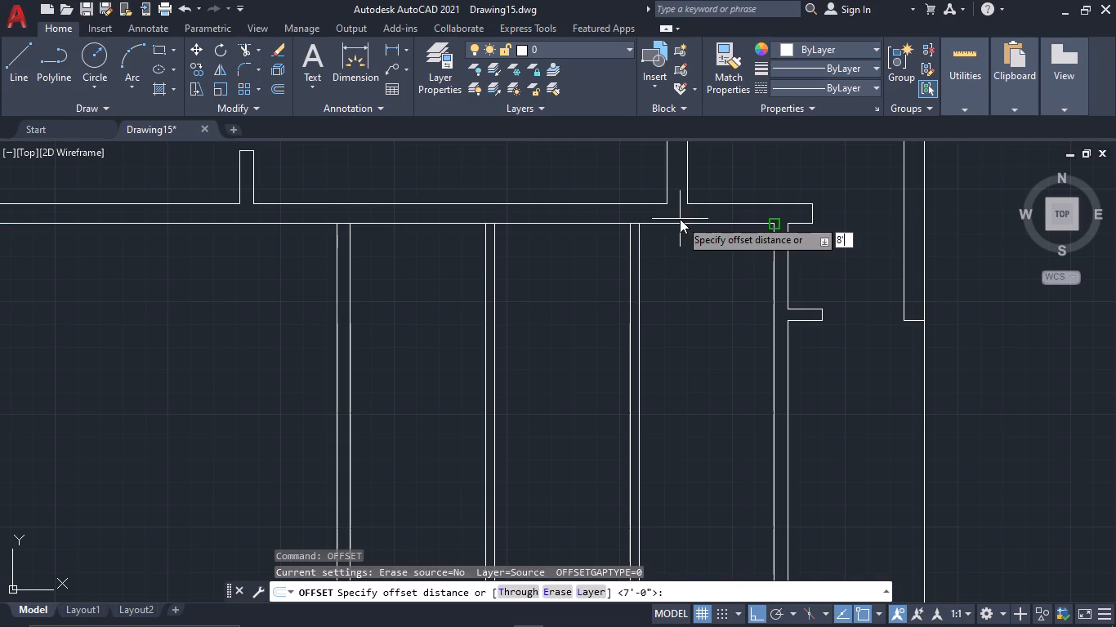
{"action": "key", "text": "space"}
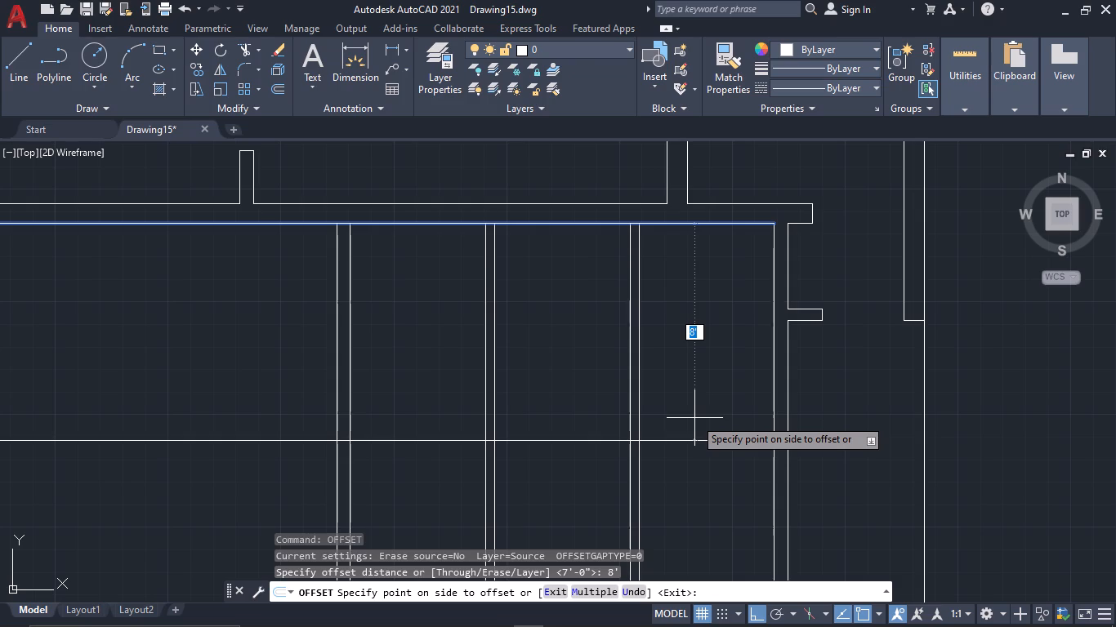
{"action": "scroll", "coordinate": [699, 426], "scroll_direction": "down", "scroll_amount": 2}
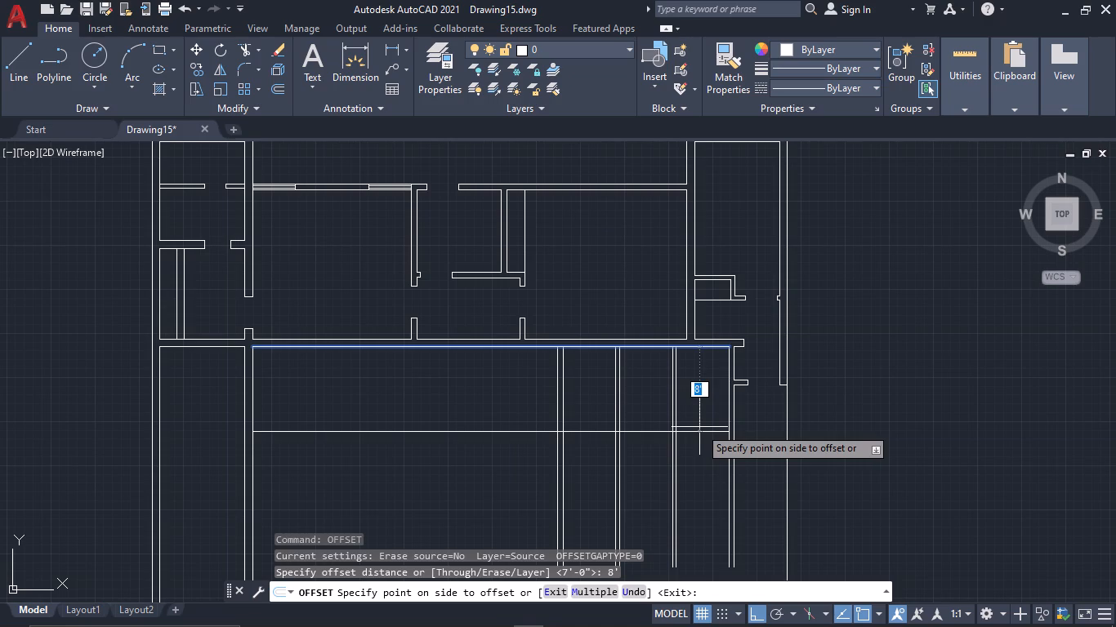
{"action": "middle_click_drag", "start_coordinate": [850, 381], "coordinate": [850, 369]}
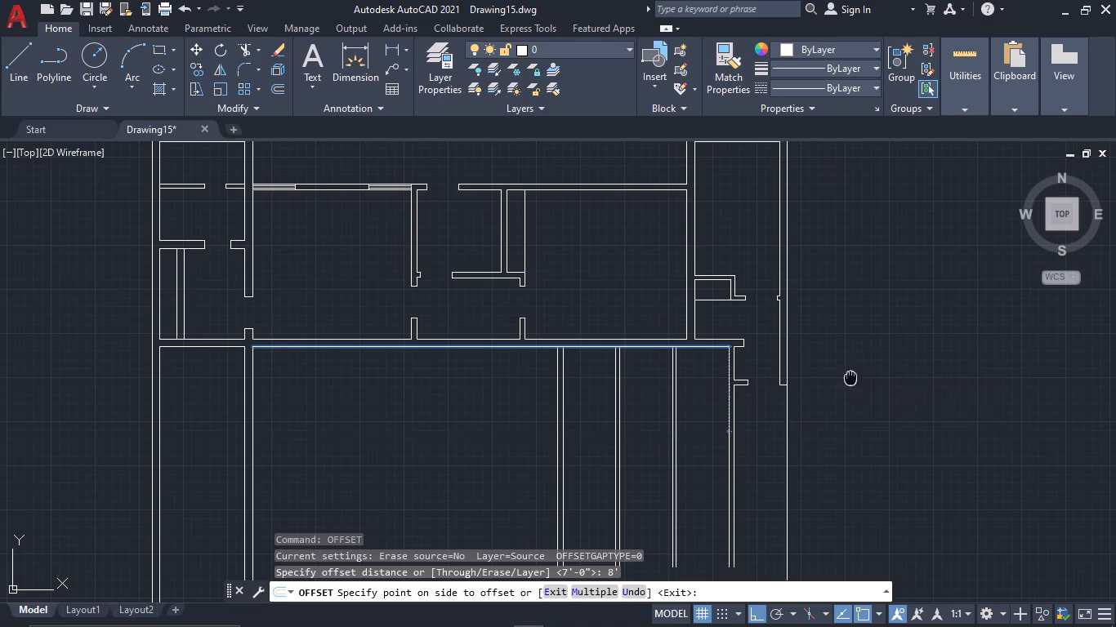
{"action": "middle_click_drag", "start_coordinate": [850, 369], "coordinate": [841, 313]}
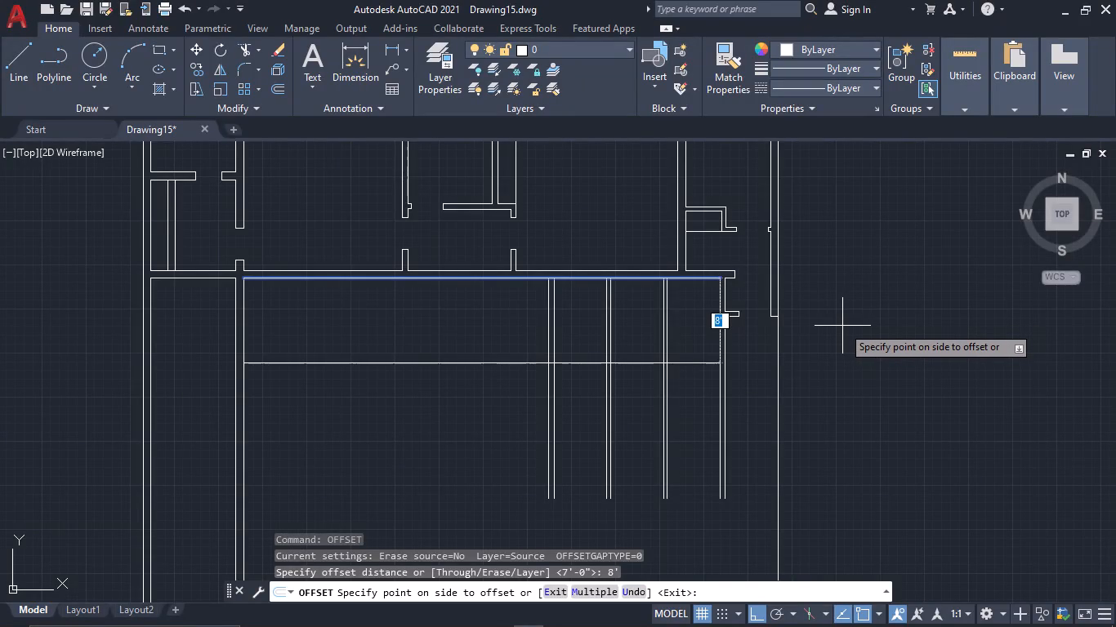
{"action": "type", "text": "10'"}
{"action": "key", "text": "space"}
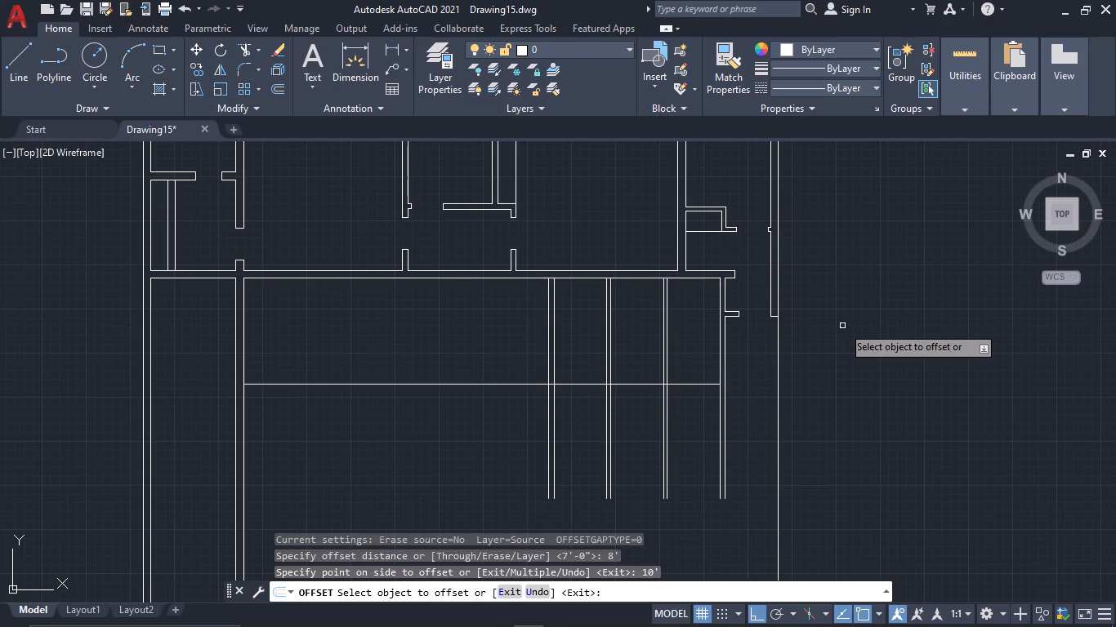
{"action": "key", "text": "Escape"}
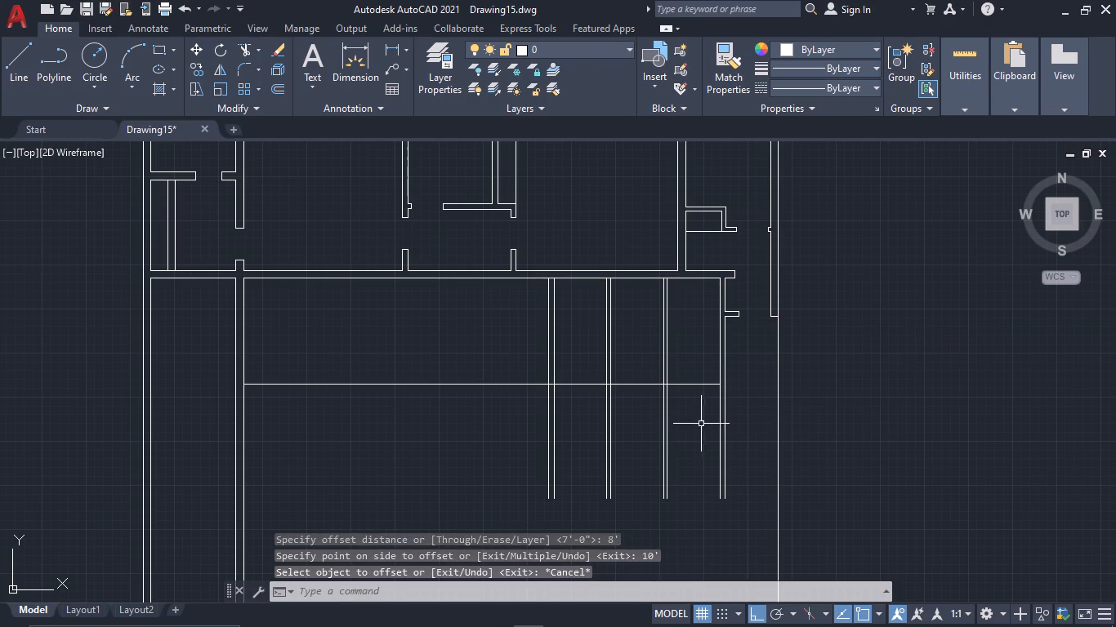
Erase the 10' offset line and instead offset the long horizontal wall's south face 8' south.
{"action": "left_click_drag", "start_coordinate": [700, 411], "coordinate": [698, 397]}
{"action": "left_click", "coordinate": [691, 371]}
{"action": "type", "text": "E OF 8'"}
{"action": "key", "text": "space"}
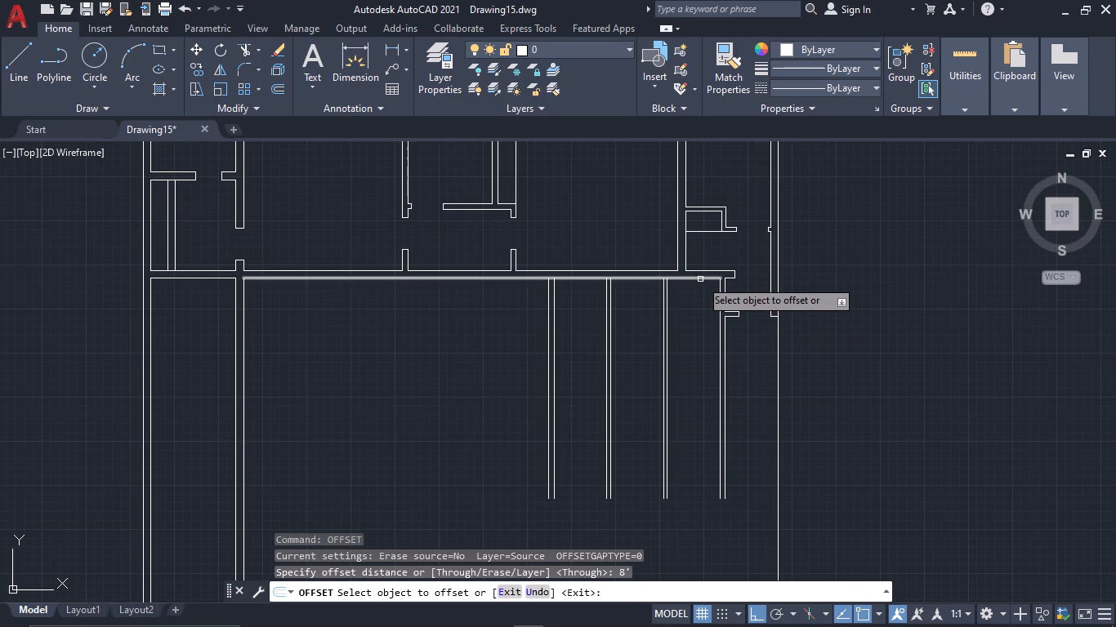
{"action": "left_click", "coordinate": [700, 279]}
{"action": "left_click_drag", "start_coordinate": [709, 393], "coordinate": [706, 385]}
Offset the new horizontal line 6" south to give the cross wall its second face.
{"action": "left_click", "coordinate": [702, 362]}
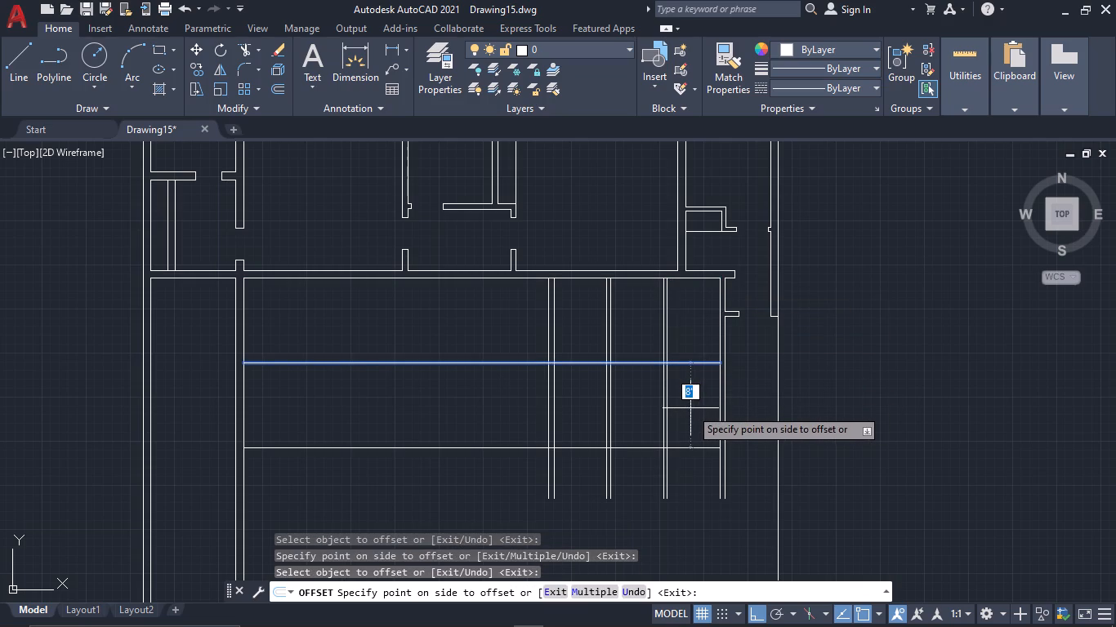
{"action": "type", "text": "6\""}
{"action": "key", "text": "space"}
{"action": "key", "text": "Escape"}
Trim the faces of all three thin partitions where they pass between the new cross wall's two lines.
{"action": "type", "text": "TR"}
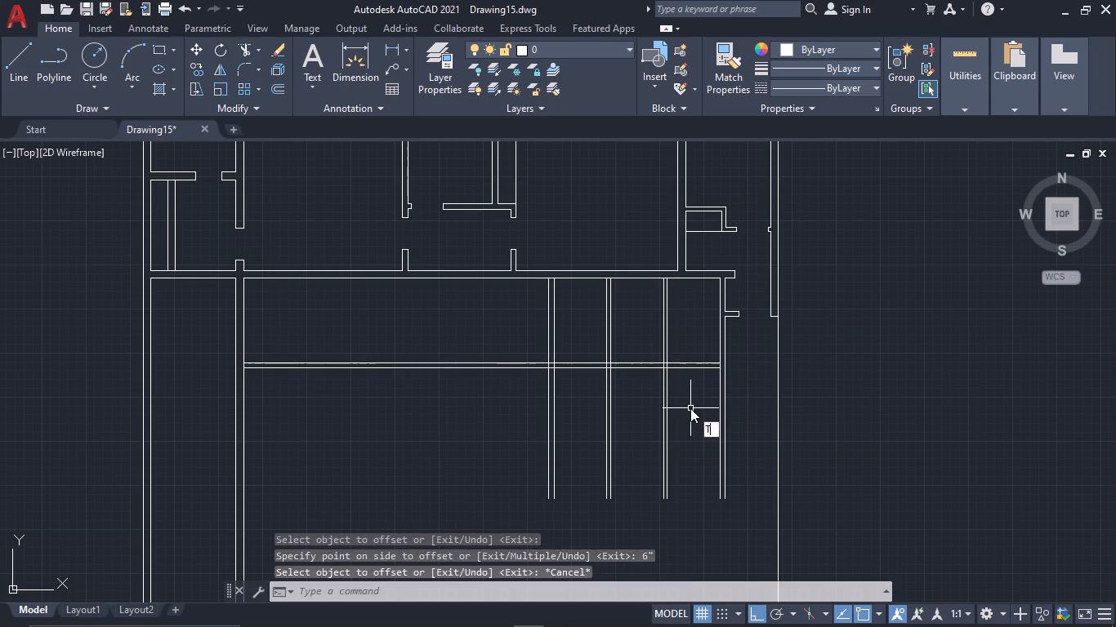
{"action": "key", "text": "space"}
{"action": "scroll", "coordinate": [565, 421], "scroll_direction": "up", "scroll_amount": 2}
{"action": "left_click_drag", "start_coordinate": [511, 283], "coordinate": [552, 283]}
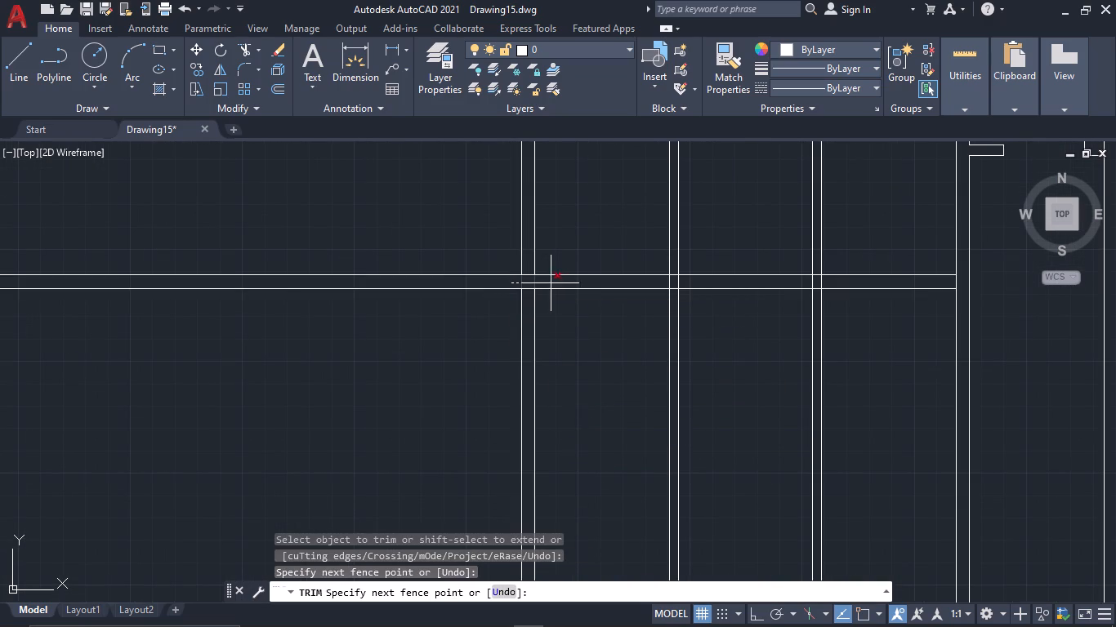
{"action": "left_click_drag", "start_coordinate": [552, 283], "coordinate": [840, 281]}
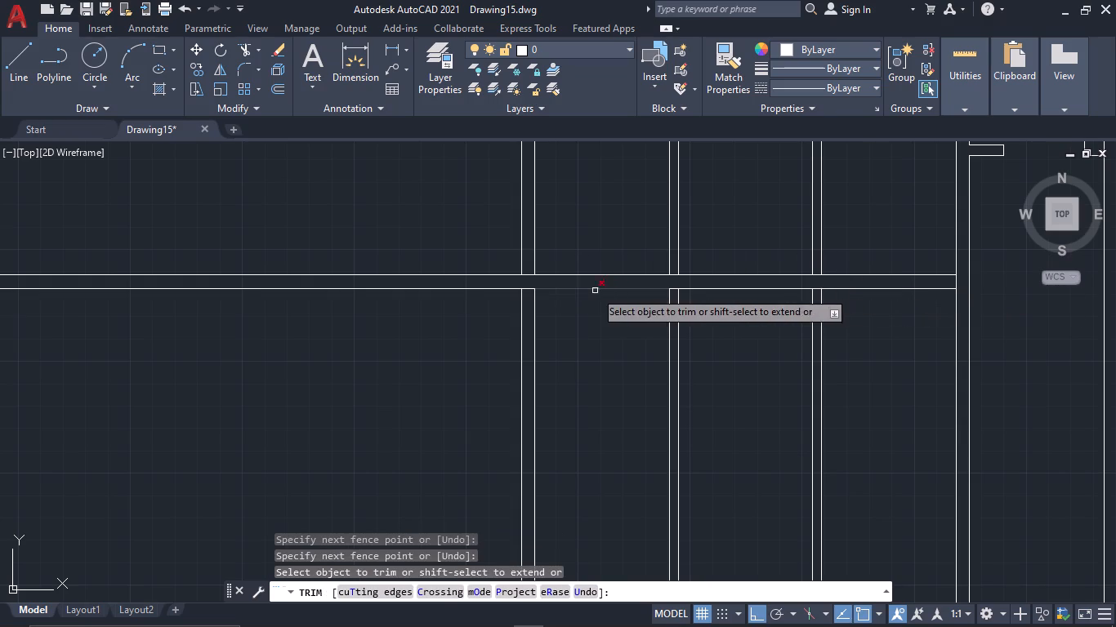
Trim the cross wall's lines inside the thickness of each of the three thin partitions to open the junctions.
{"action": "left_click_drag", "start_coordinate": [529, 299], "coordinate": [533, 269]}
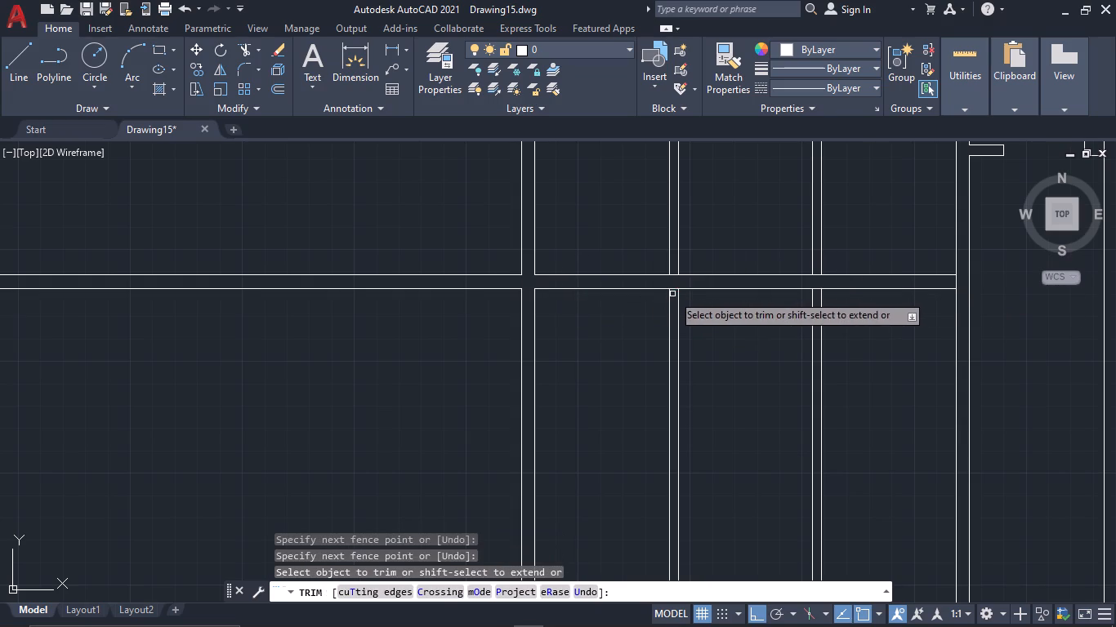
{"action": "left_click_drag", "start_coordinate": [672, 294], "coordinate": [672, 269]}
{"action": "scroll", "coordinate": [815, 293], "scroll_direction": "up", "scroll_amount": 2}
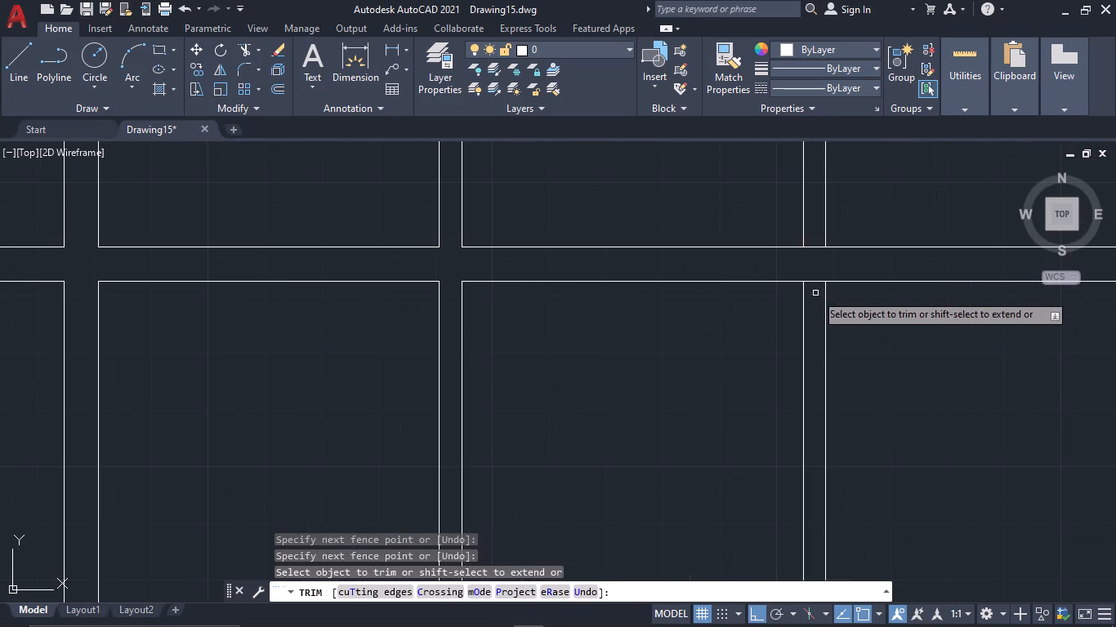
{"action": "left_click_drag", "start_coordinate": [816, 292], "coordinate": [818, 265]}
{"action": "key", "text": "Escape"}
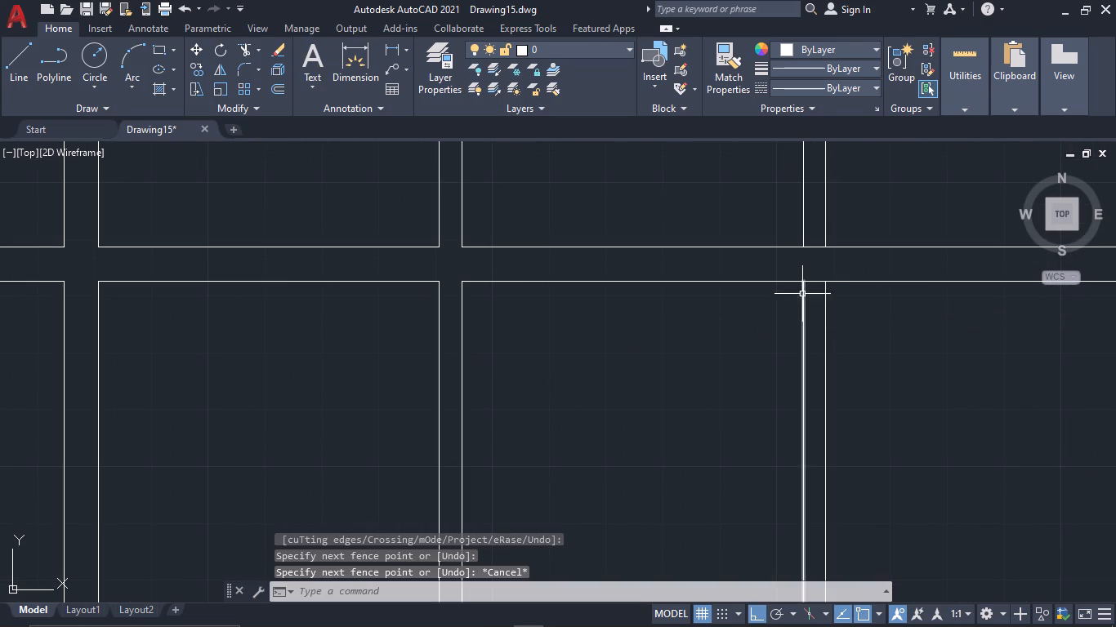
{"action": "key", "text": "t"}
{"action": "type", "text": "R"}
{"action": "key", "text": "space"}
{"action": "left_click_drag", "start_coordinate": [813, 296], "coordinate": [809, 234]}
{"action": "scroll", "coordinate": [814, 300], "scroll_direction": "down", "scroll_amount": 3}
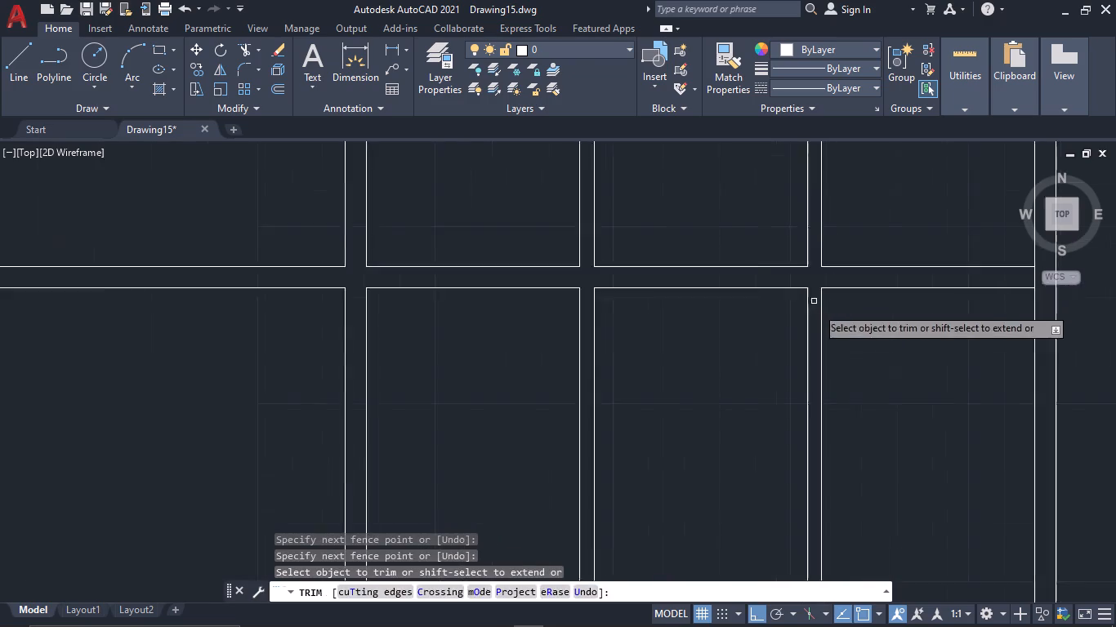
{"action": "scroll", "coordinate": [817, 309], "scroll_direction": "down", "scroll_amount": 1}
{"action": "key", "text": "Escape"}
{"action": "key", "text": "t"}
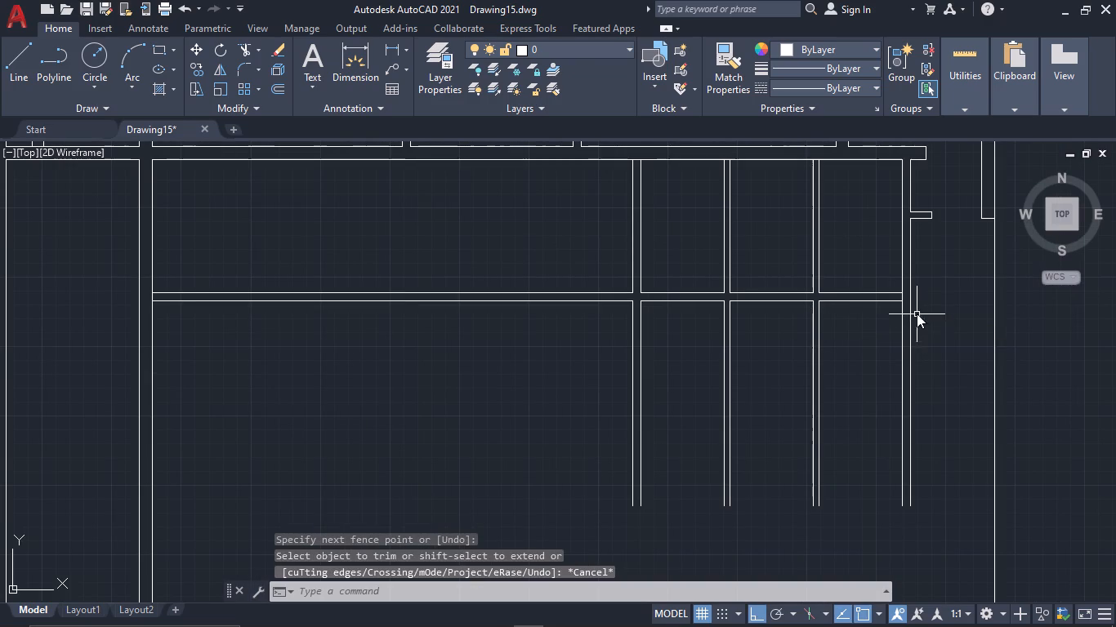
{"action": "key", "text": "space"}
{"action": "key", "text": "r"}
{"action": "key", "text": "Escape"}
Trim the east wall's west face between the cross wall's two lines to open that junction.
{"action": "type", "text": "TR"}
{"action": "key", "text": "space"}
{"action": "scroll", "coordinate": [907, 292], "scroll_direction": "up", "scroll_amount": 1}
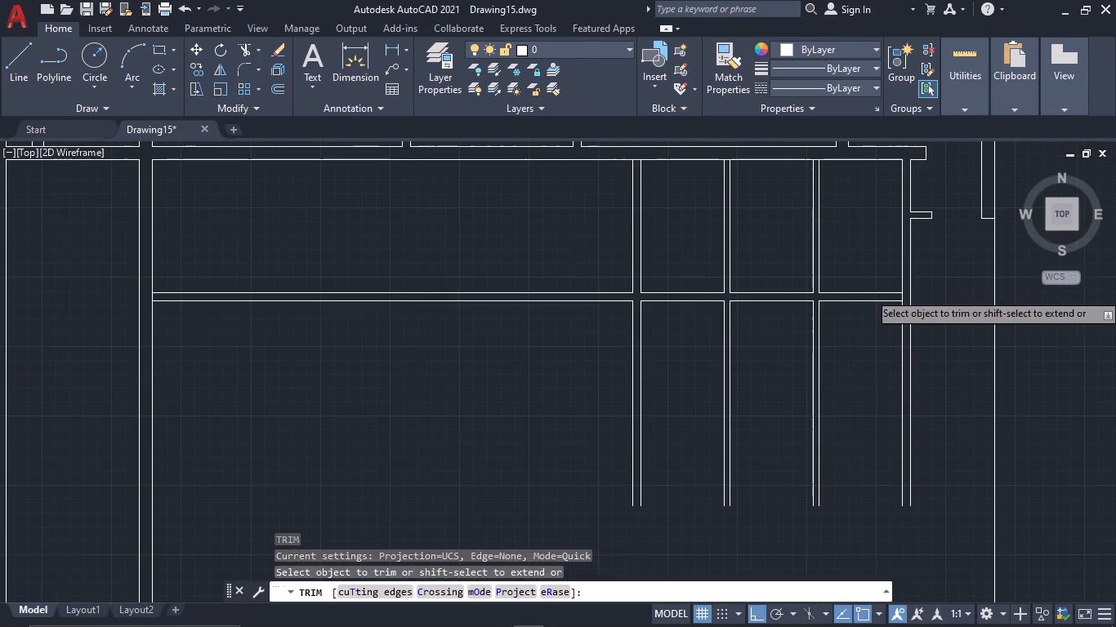
{"action": "scroll", "coordinate": [907, 292], "scroll_direction": "up", "scroll_amount": 1}
{"action": "left_click", "coordinate": [887, 307]}
{"action": "key", "text": "Escape"}
{"action": "scroll", "coordinate": [895, 345], "scroll_direction": "down", "scroll_amount": 3}
{"action": "middle_click_drag", "start_coordinate": [887, 382], "coordinate": [834, 404]}
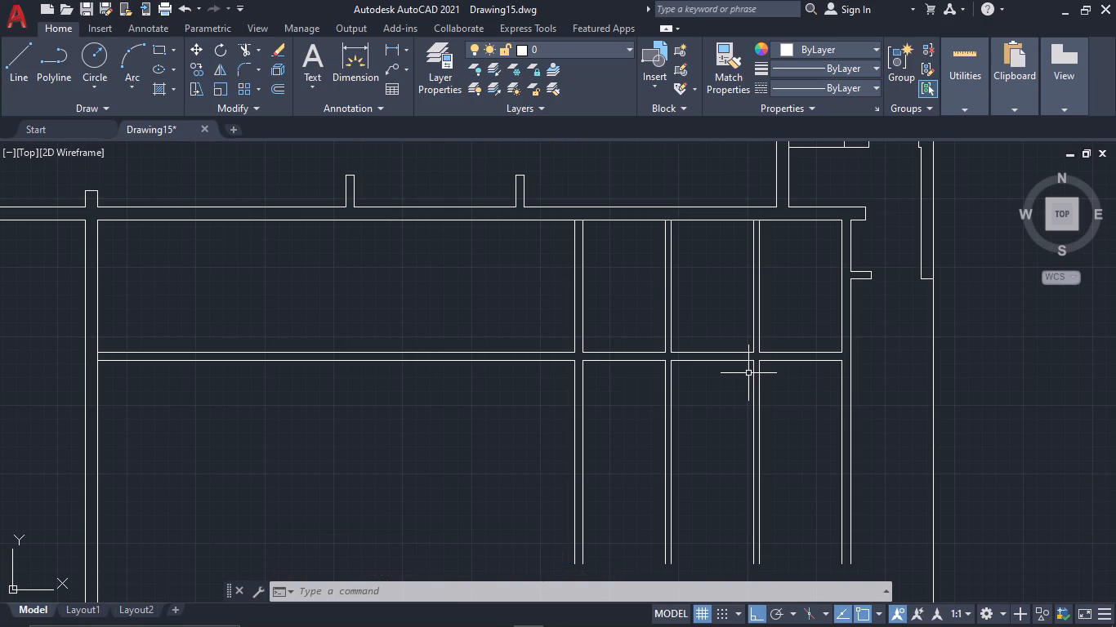
Draw a horizontal line about 2'-7" below the long wall, from the easternmost thin partition's west face westward past the middle partition.
{"action": "key", "text": "l"}
{"action": "key", "text": "space"}
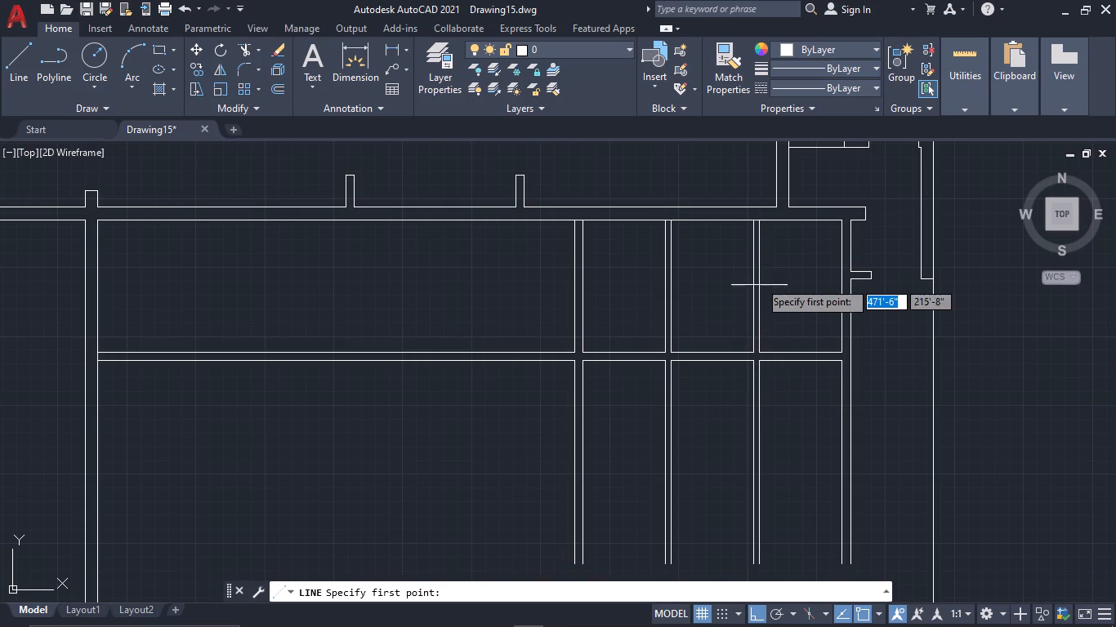
{"action": "scroll", "coordinate": [759, 263], "scroll_direction": "up", "scroll_amount": 1}
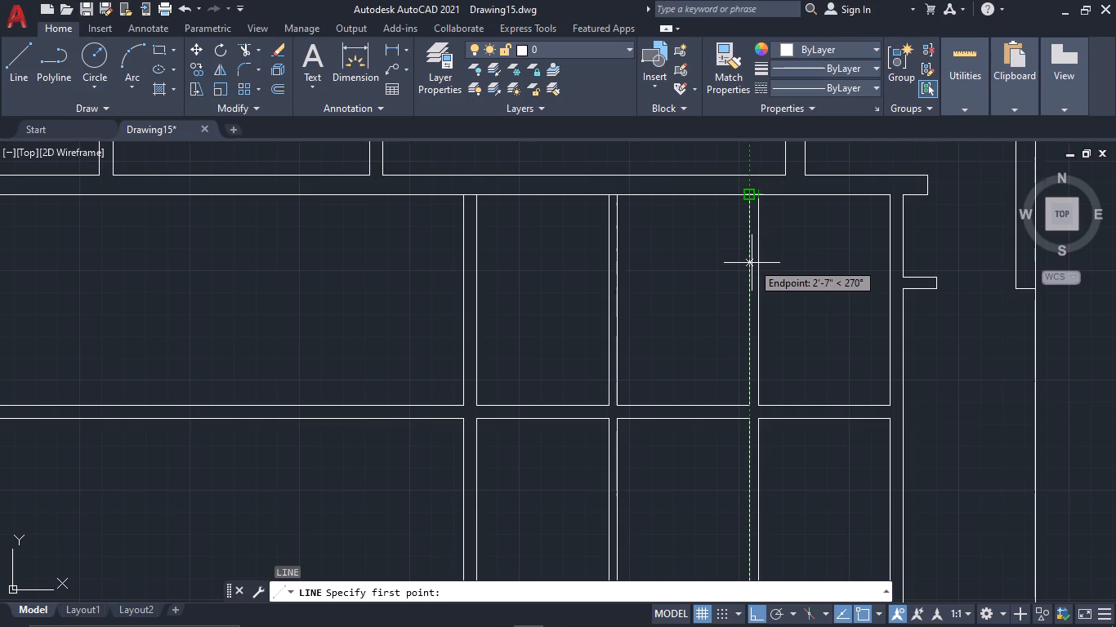
{"action": "left_click", "coordinate": [752, 263]}
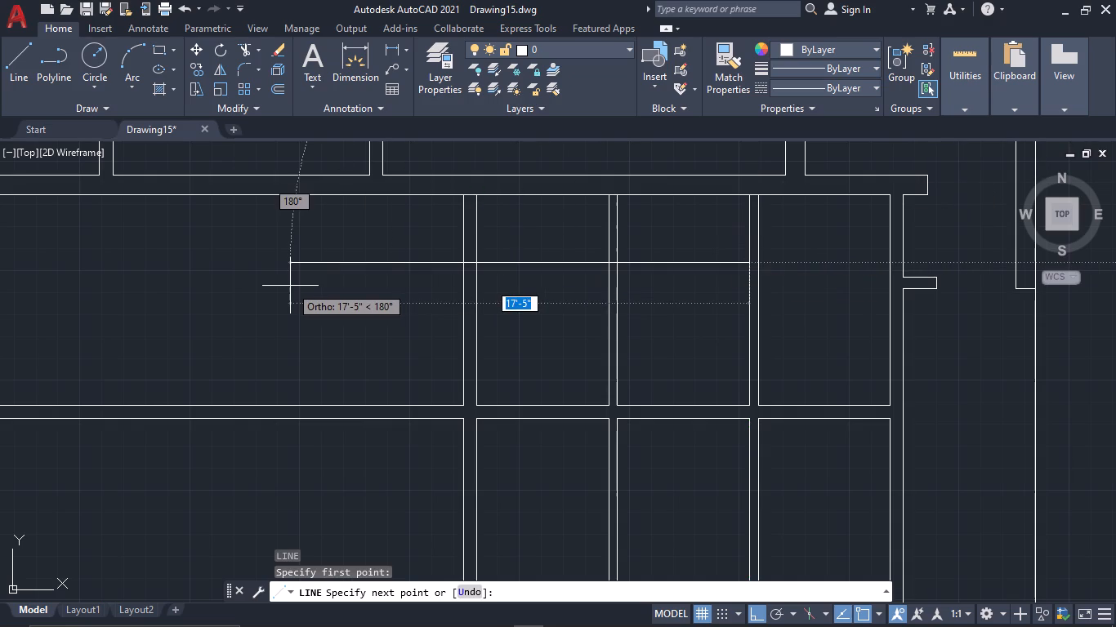
{"action": "left_click", "coordinate": [552, 279]}
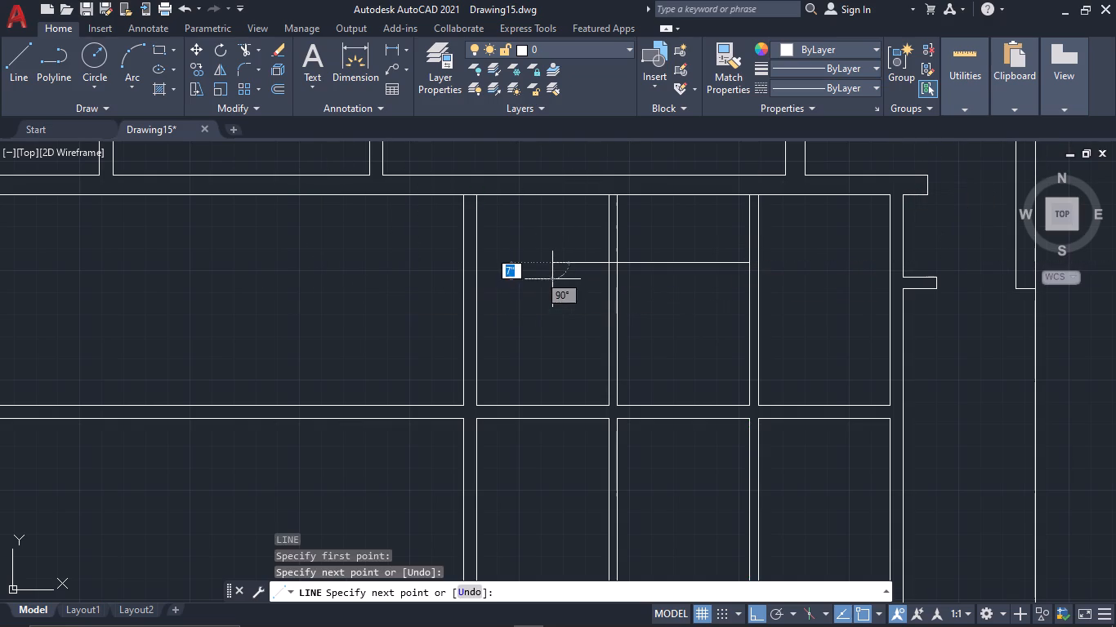
{"action": "key", "text": "Escape"}
Extend the new horizontal line east to the easternmost thin partition's east face.
{"action": "key", "text": "e"}
{"action": "key", "text": "x"}
{"action": "key", "text": "space"}
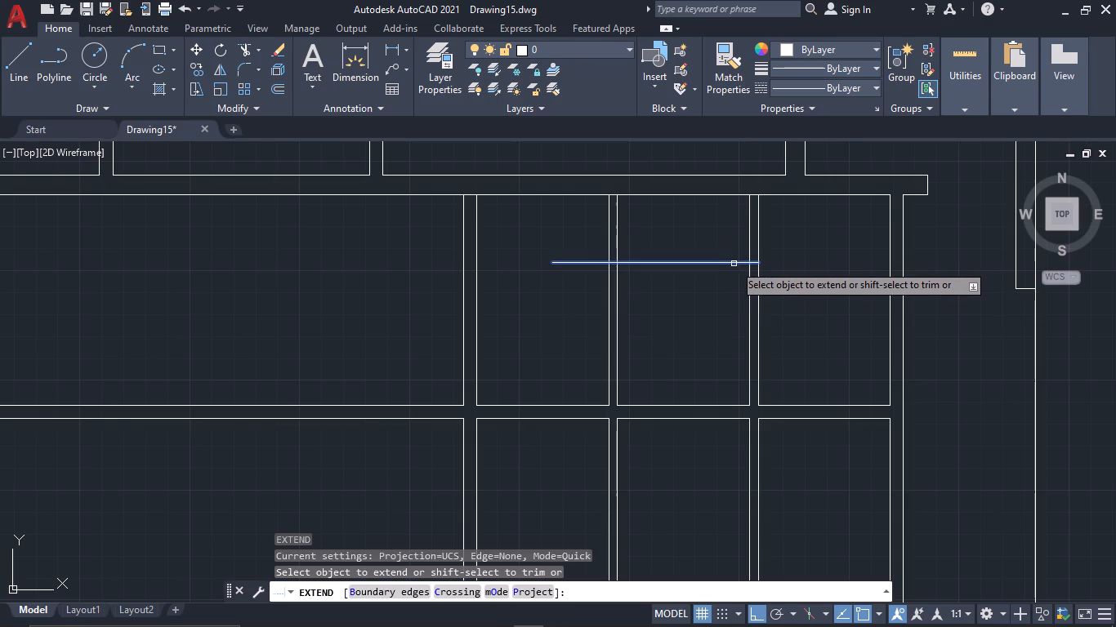
{"action": "left_click", "coordinate": [734, 264]}
{"action": "key", "text": "Escape"}
Offset the horizontal line across the two eastern partitions 2'6" south to mark the other side of the door openings.
{"action": "left_click_drag", "start_coordinate": [725, 283], "coordinate": [723, 275]}
{"action": "left_click", "coordinate": [709, 253]}
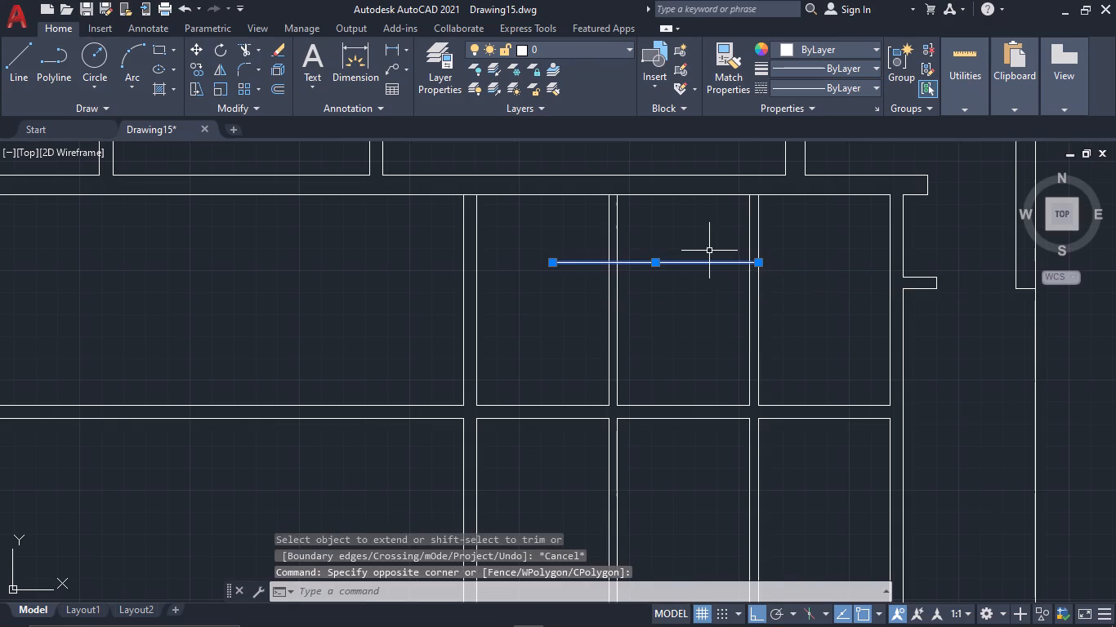
{"action": "type", "text": "OF"}
{"action": "key", "text": "space"}
{"action": "type", "text": "2'6\""}
{"action": "key", "text": "space"}
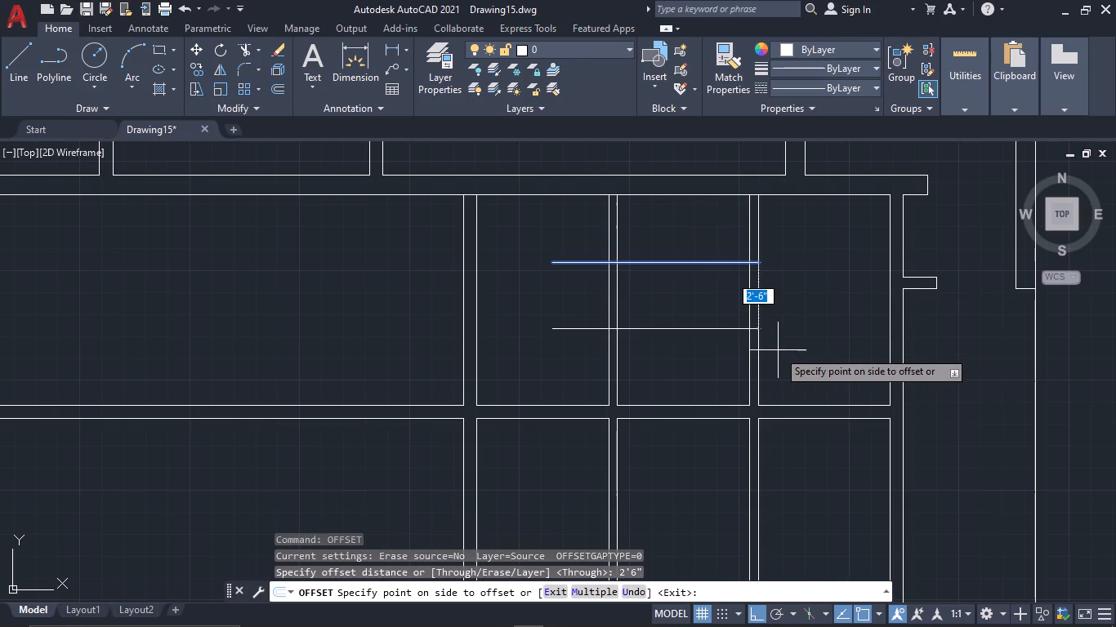
{"action": "left_click", "coordinate": [792, 365]}
{"action": "key", "text": "Escape"}
Trim door openings through the two eastern thin partitions between the marker lines, and trim away the excess marker lines beside them.
{"action": "key", "text": "t"}
{"action": "key", "text": "r"}
{"action": "key", "text": "space"}
{"action": "left_click_drag", "start_coordinate": [806, 303], "coordinate": [570, 303]}
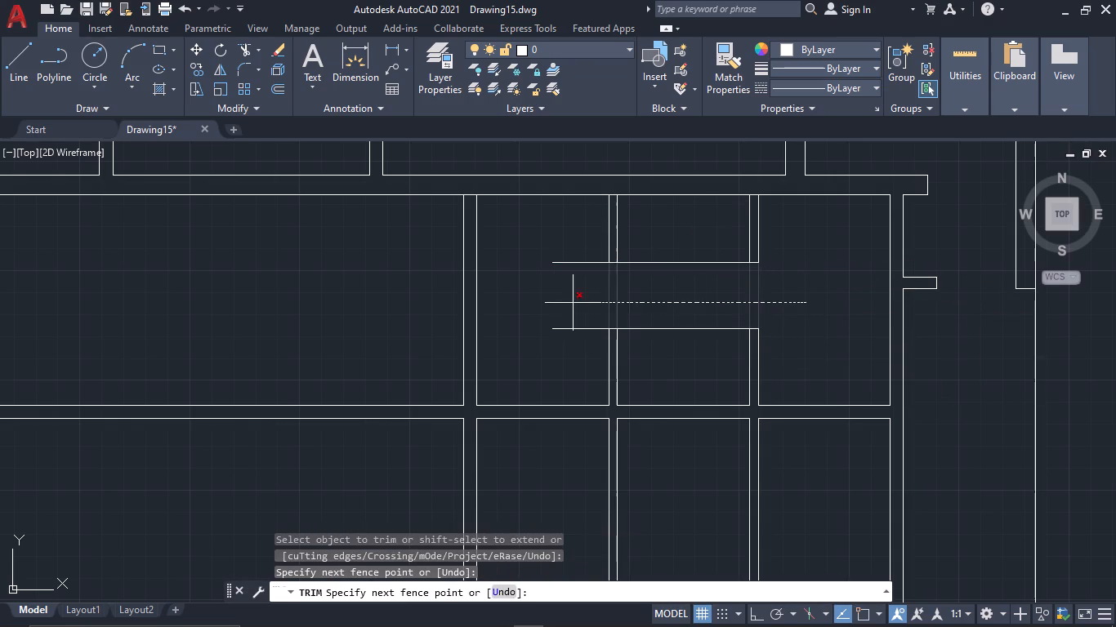
{"action": "left_click_drag", "start_coordinate": [570, 303], "coordinate": [568, 303]}
{"action": "left_click_drag", "start_coordinate": [594, 356], "coordinate": [576, 237]}
{"action": "left_click_drag", "start_coordinate": [681, 338], "coordinate": [680, 241]}
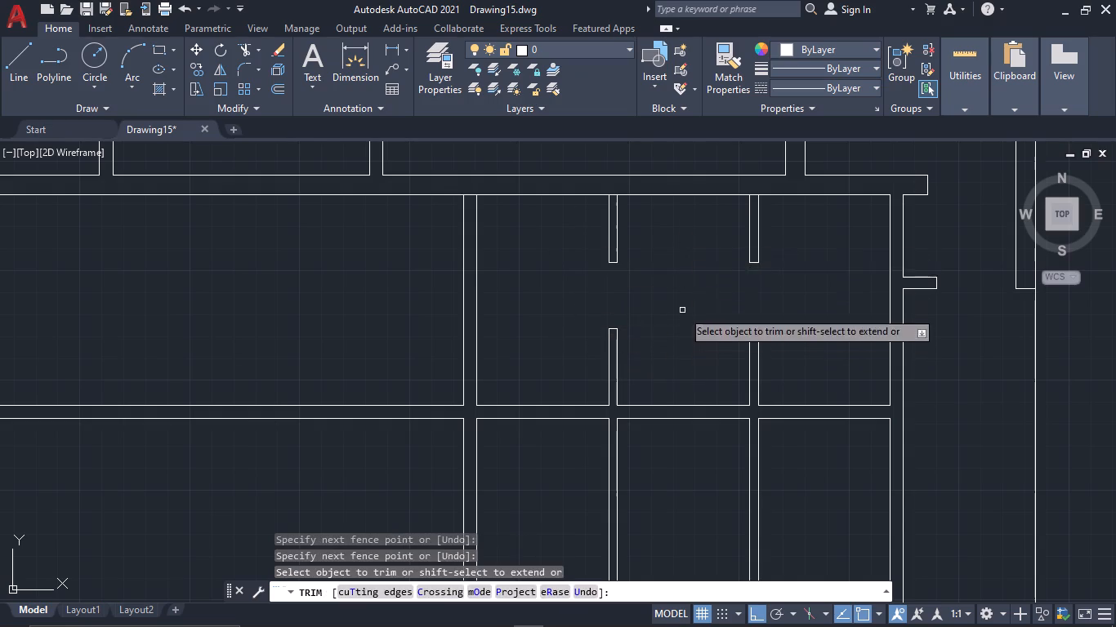
{"action": "scroll", "coordinate": [682, 322], "scroll_direction": "down", "scroll_amount": 1}
{"action": "key", "text": "Escape"}
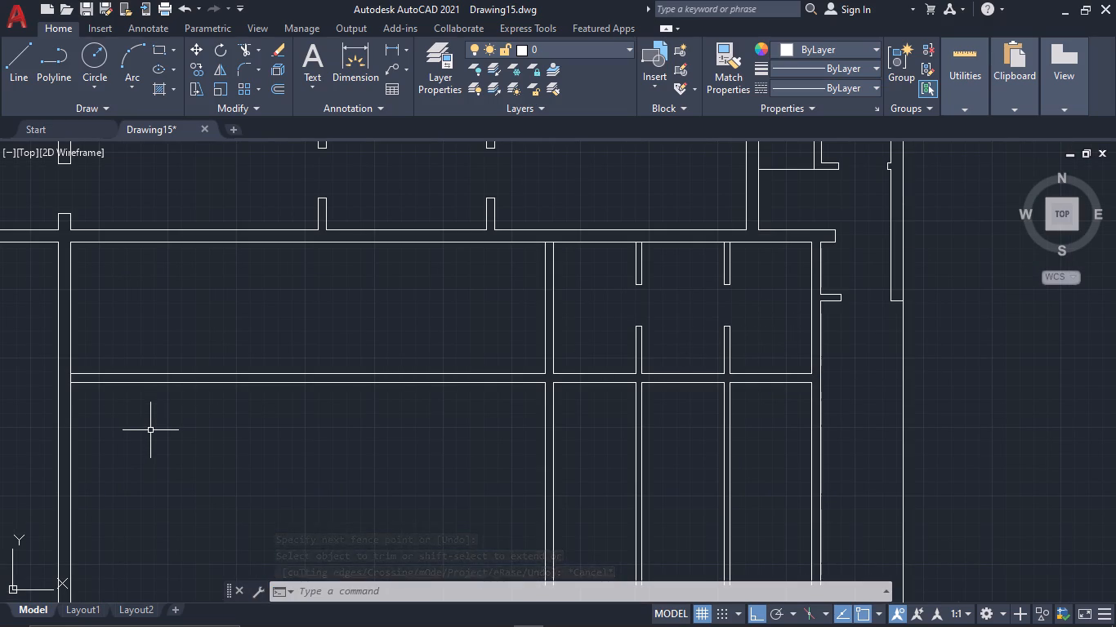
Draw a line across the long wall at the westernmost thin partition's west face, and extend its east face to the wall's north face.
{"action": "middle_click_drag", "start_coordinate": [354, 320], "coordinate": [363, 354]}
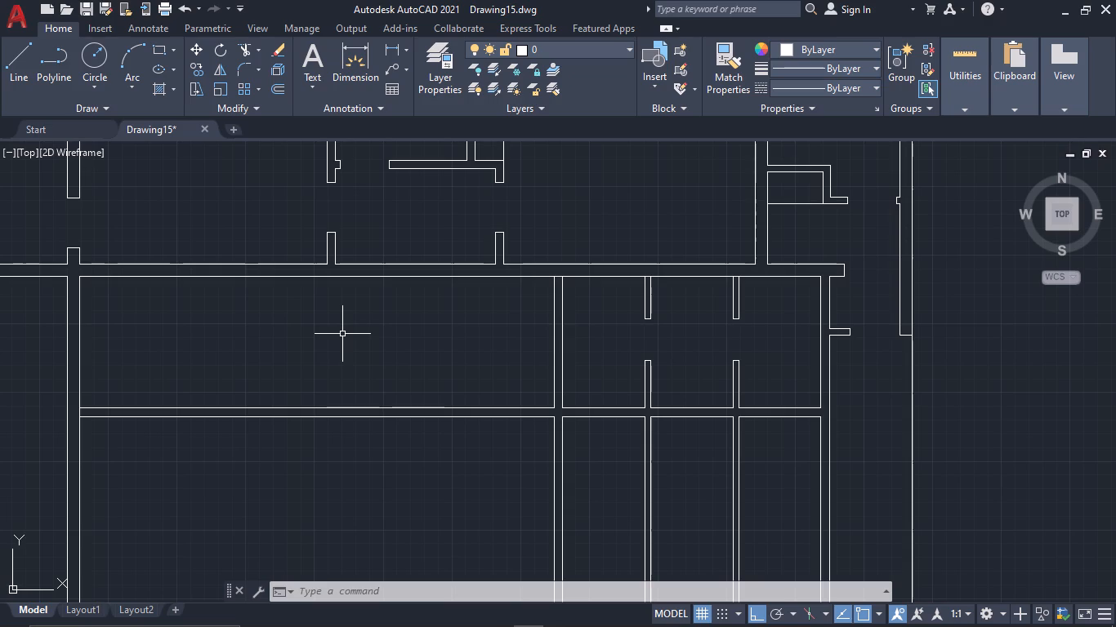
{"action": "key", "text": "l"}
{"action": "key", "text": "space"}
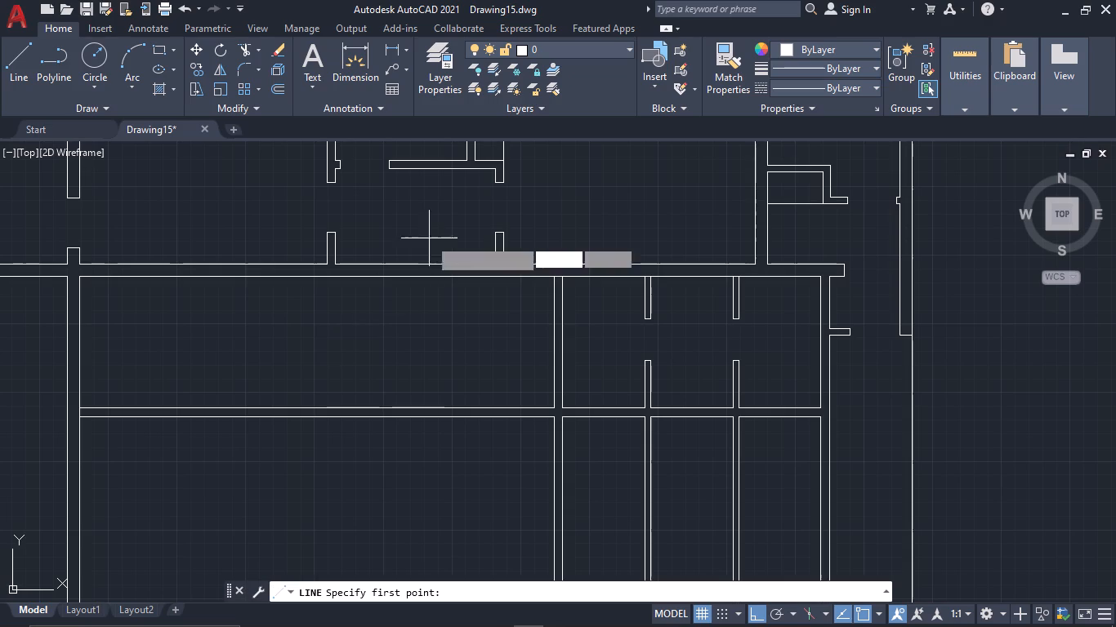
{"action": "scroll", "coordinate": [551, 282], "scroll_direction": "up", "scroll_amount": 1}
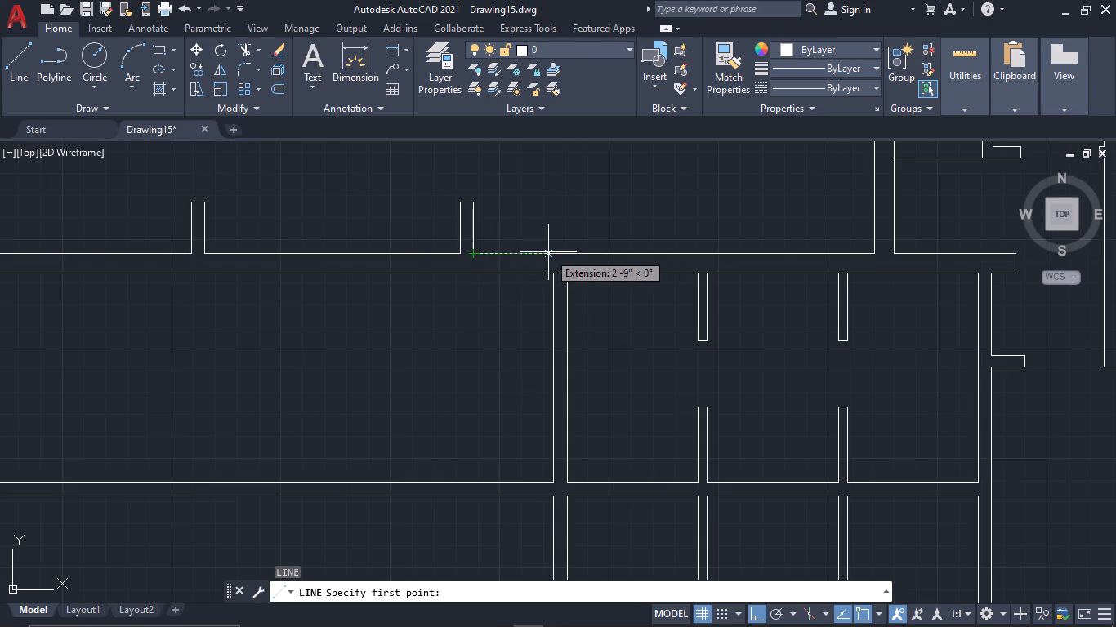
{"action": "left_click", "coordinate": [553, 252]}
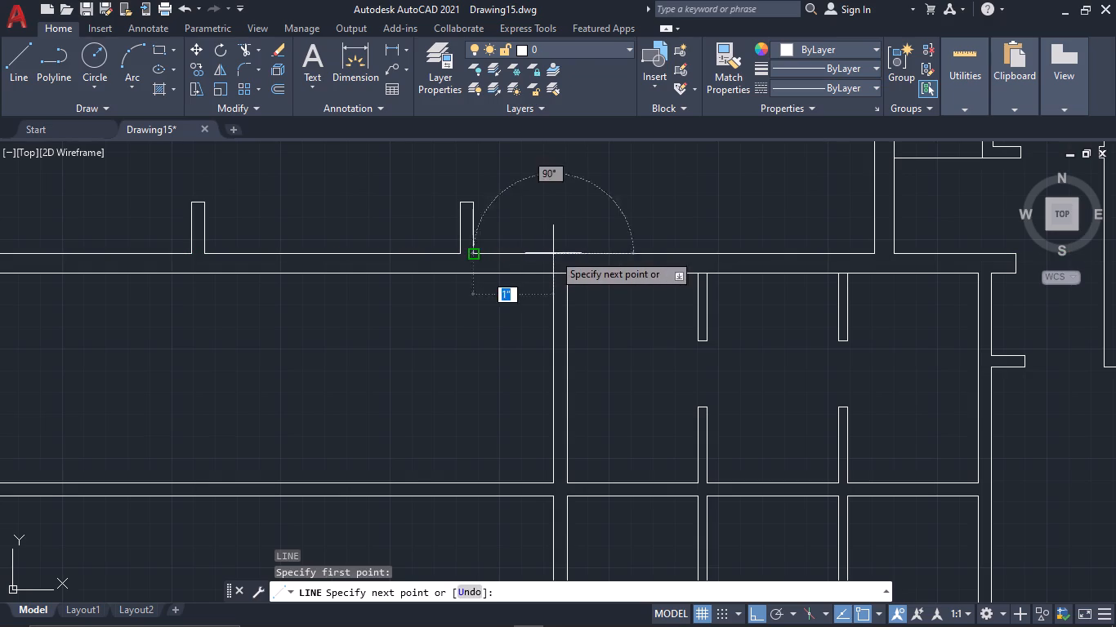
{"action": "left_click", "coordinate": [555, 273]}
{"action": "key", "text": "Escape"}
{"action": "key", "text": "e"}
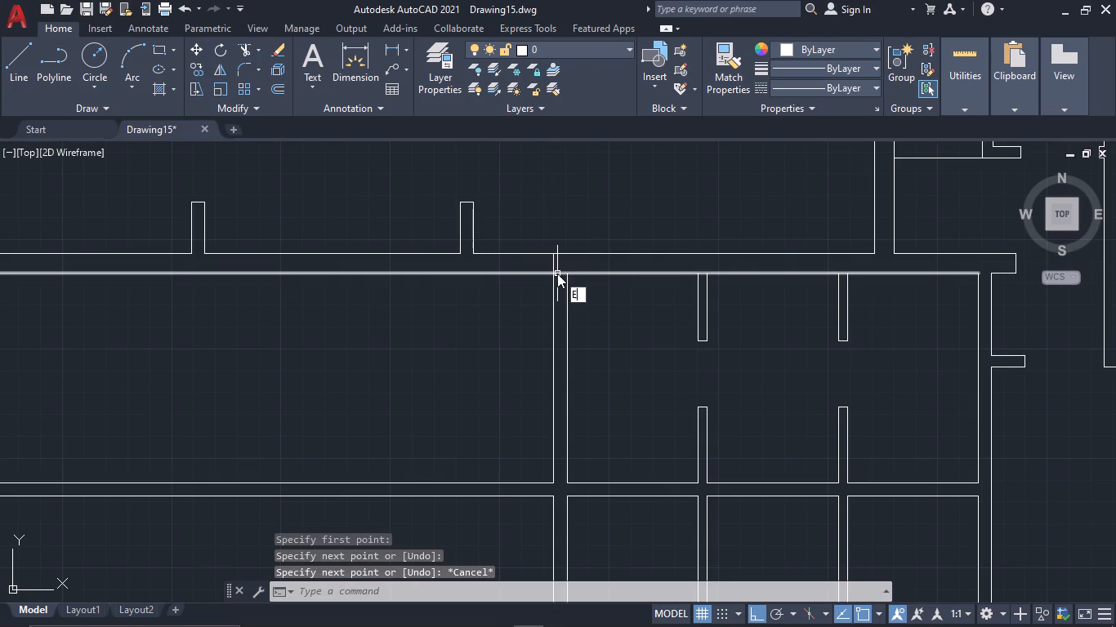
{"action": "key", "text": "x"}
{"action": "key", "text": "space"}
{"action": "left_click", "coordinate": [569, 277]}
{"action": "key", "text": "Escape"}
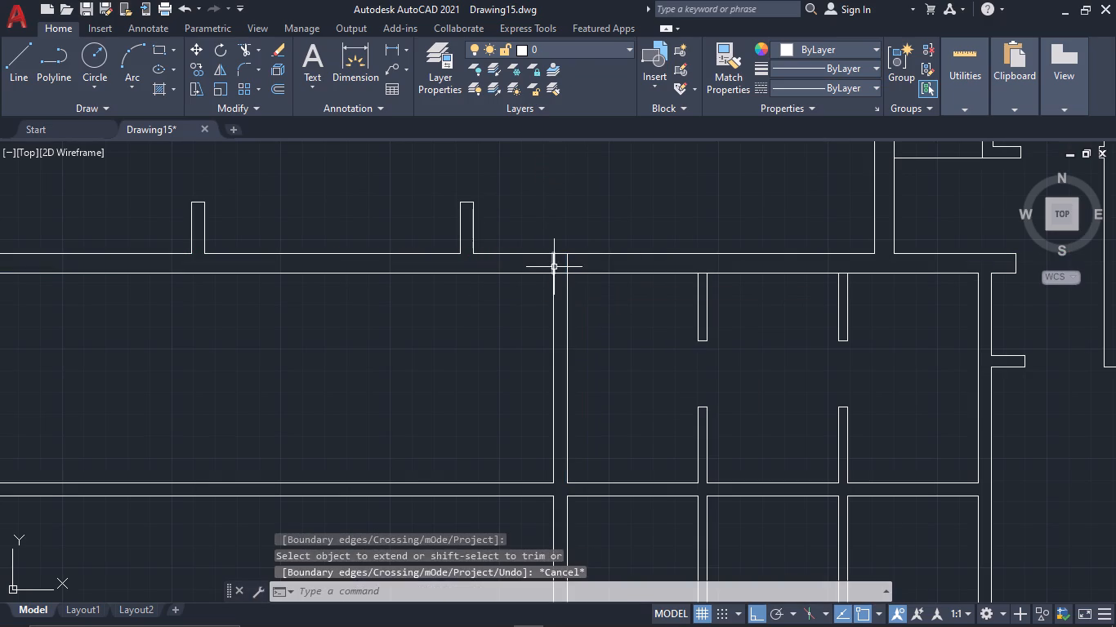
Join the partition's west face segments, trim both faces back out of the long wall, and trim the wall's south face between them.
{"action": "left_click", "coordinate": [554, 267]}
{"action": "left_click", "coordinate": [556, 286]}
{"action": "left_click", "coordinate": [553, 287]}
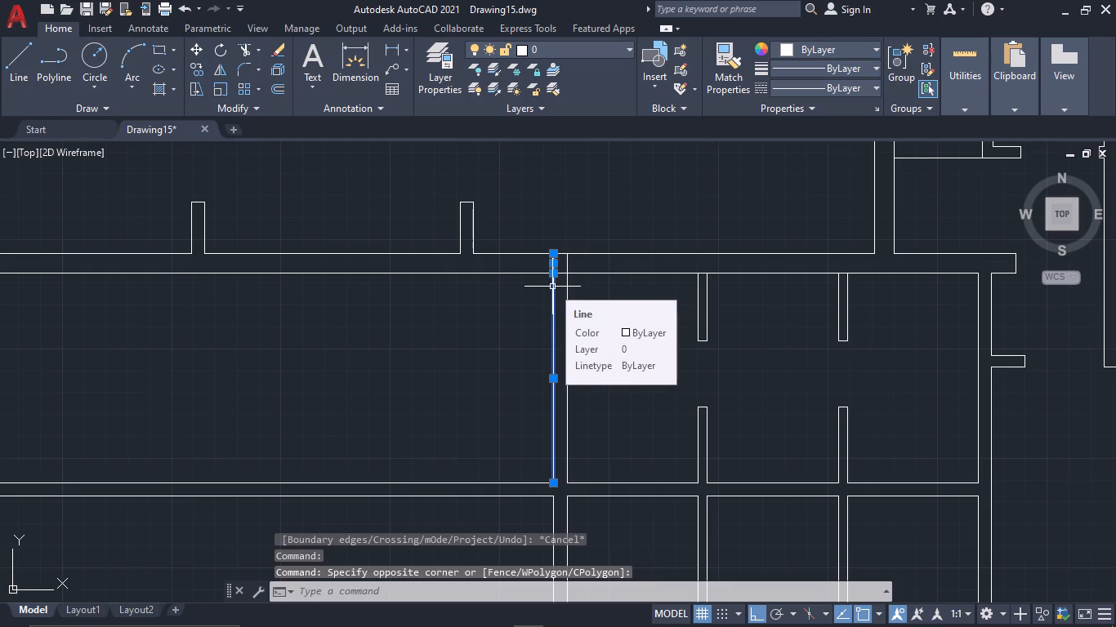
{"action": "type", "text": "J"}
{"action": "key", "text": "space"}
{"action": "type", "text": "TR"}
{"action": "key", "text": "space"}
{"action": "scroll", "coordinate": [552, 287], "scroll_direction": "up", "scroll_amount": 1}
{"action": "left_click_drag", "start_coordinate": [539, 259], "coordinate": [591, 259]}
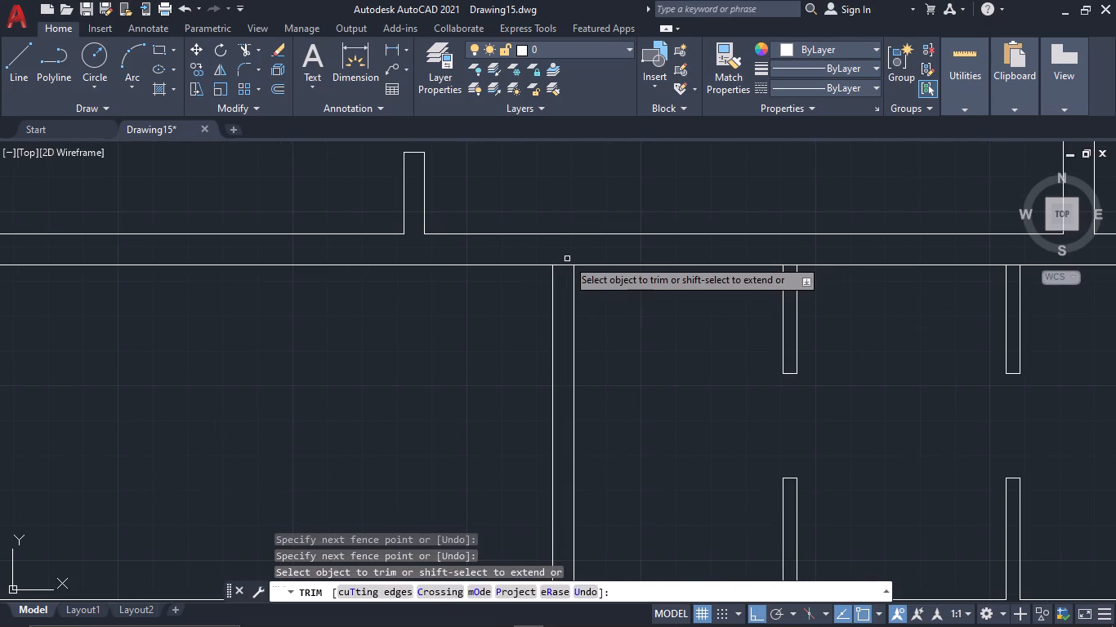
{"action": "left_click_drag", "start_coordinate": [562, 259], "coordinate": [562, 280]}
{"action": "key", "text": "Escape"}
{"action": "scroll", "coordinate": [412, 300], "scroll_direction": "down", "scroll_amount": 1}
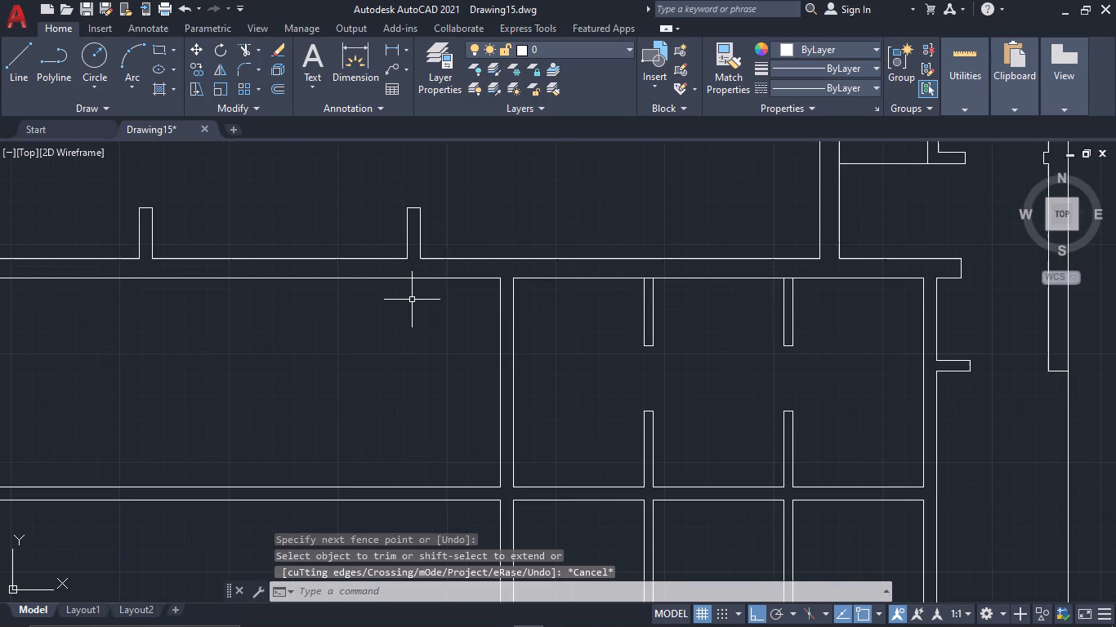
Draw two vertical lines about 8'-9" long from the faces of the eastern wall stub north of the long wall to the cross wall's north face.
{"action": "key", "text": "l"}
{"action": "key", "text": "space"}
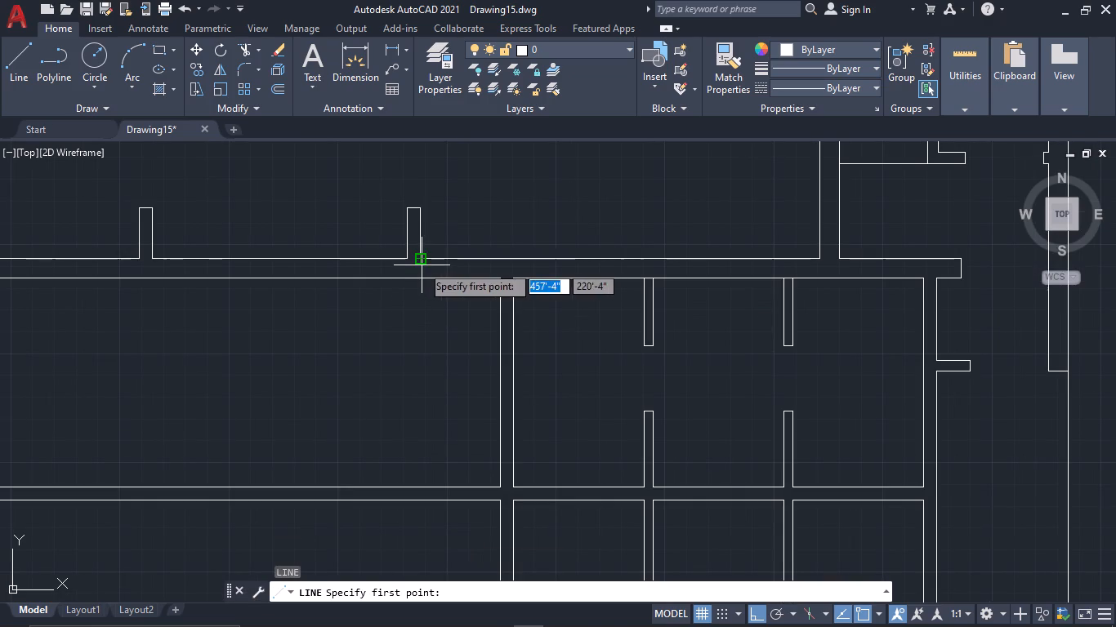
{"action": "left_click", "coordinate": [422, 265]}
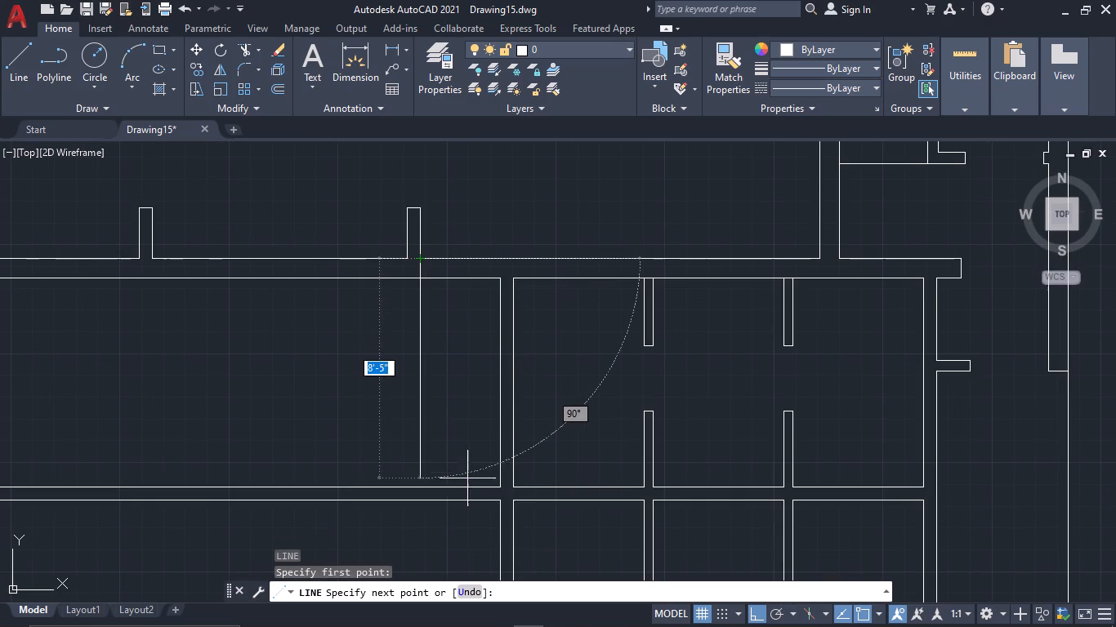
{"action": "left_click", "coordinate": [418, 490]}
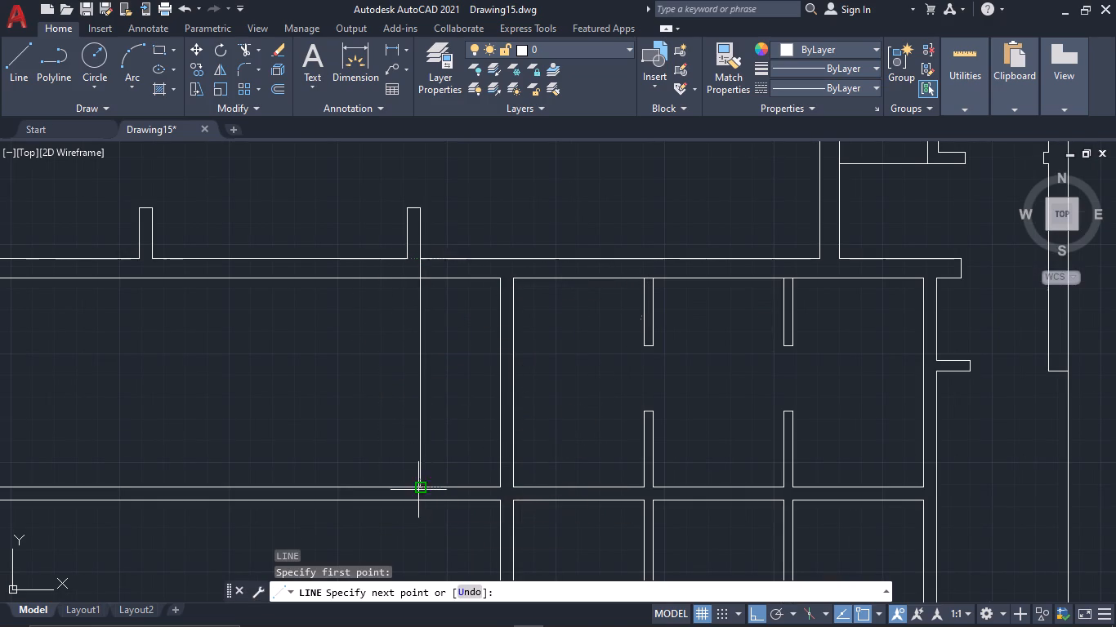
{"action": "key", "text": "Escape"}
{"action": "left_click_drag", "start_coordinate": [463, 430], "coordinate": [444, 424]}
{"action": "key", "text": "Escape"}
{"action": "key", "text": "l"}
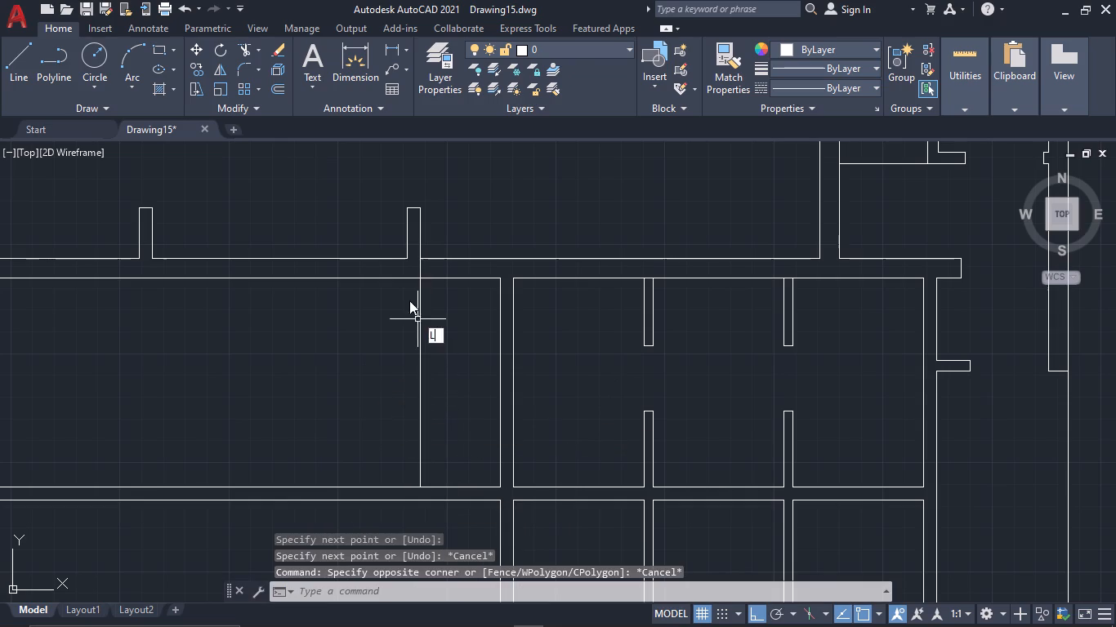
{"action": "key", "text": "space"}
{"action": "left_click", "coordinate": [408, 263]}
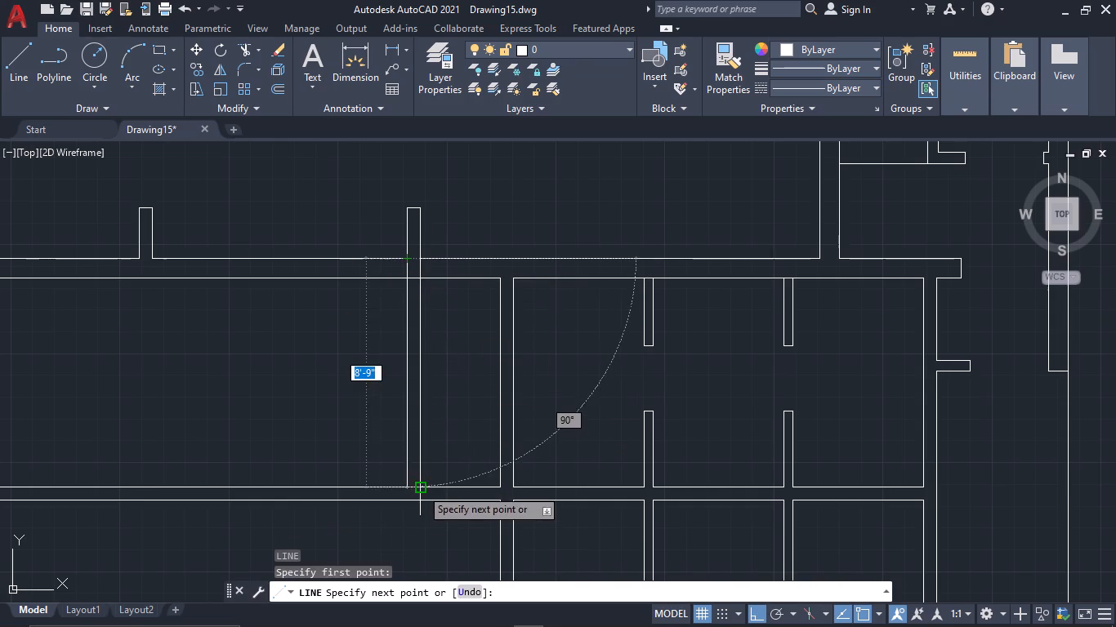
{"action": "left_click", "coordinate": [409, 485]}
{"action": "key", "text": "Escape"}
Trim the long wall's south face between the two new wall lines, and the east line's portion inside the long wall.
{"action": "key", "text": "t"}
{"action": "key", "text": "r"}
{"action": "key", "text": "space"}
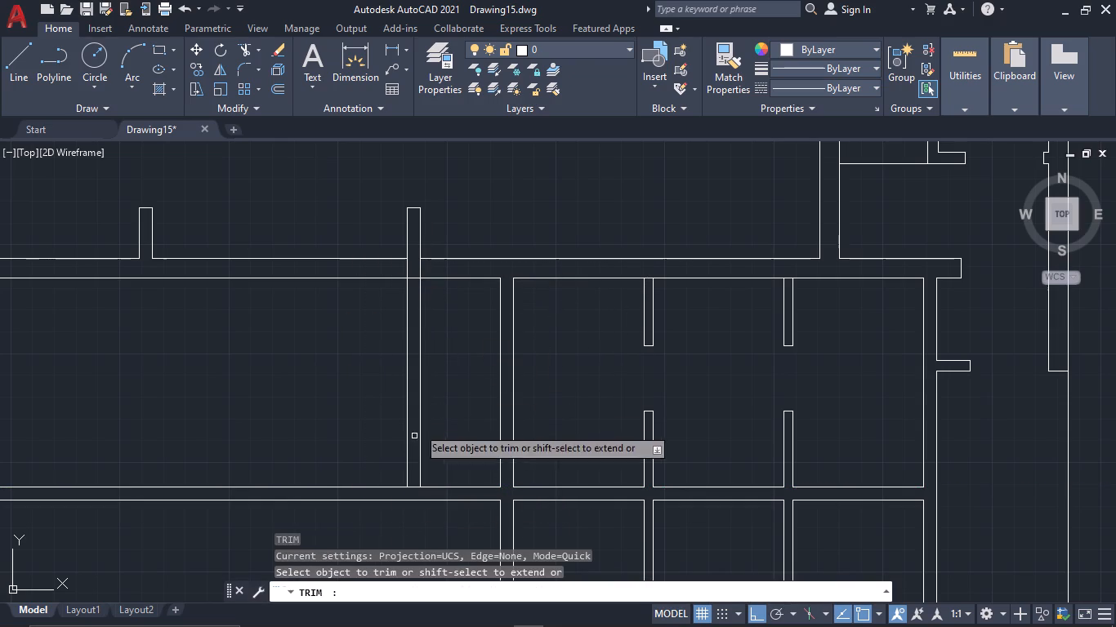
{"action": "left_click", "coordinate": [413, 278]}
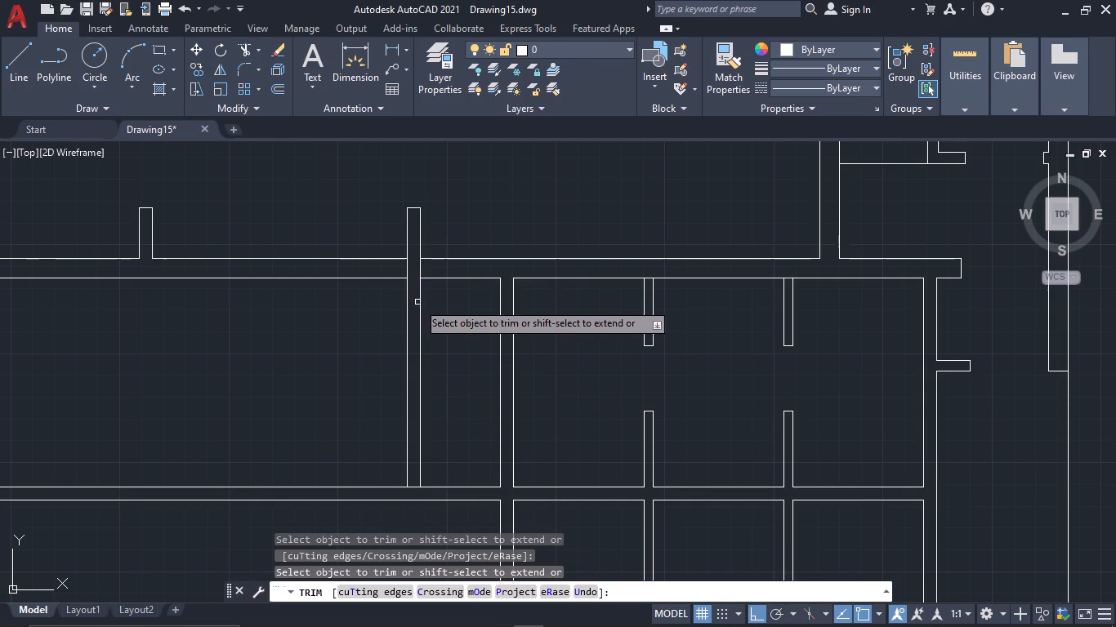
{"action": "left_click", "coordinate": [422, 268]}
{"action": "key", "text": "Escape"}
{"action": "middle_click_drag", "start_coordinate": [458, 379], "coordinate": [457, 363]}
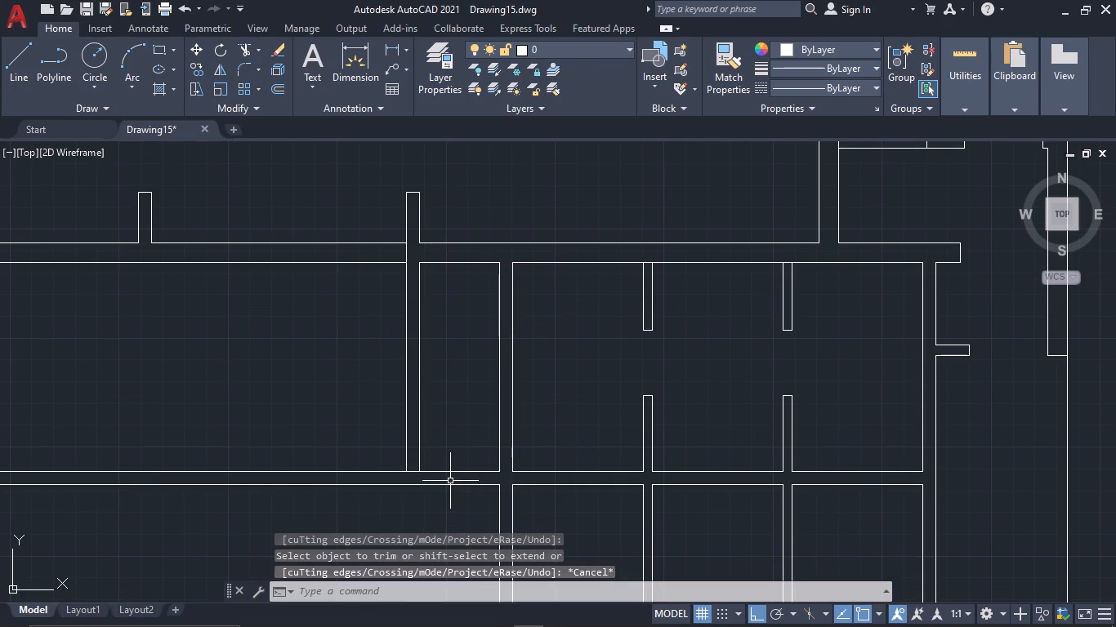
Extend the new wall's west face to the cross wall's south face, and trim the cross wall's north face between its two faces.
{"action": "key", "text": "e"}
{"action": "key", "text": "x"}
{"action": "key", "text": "space"}
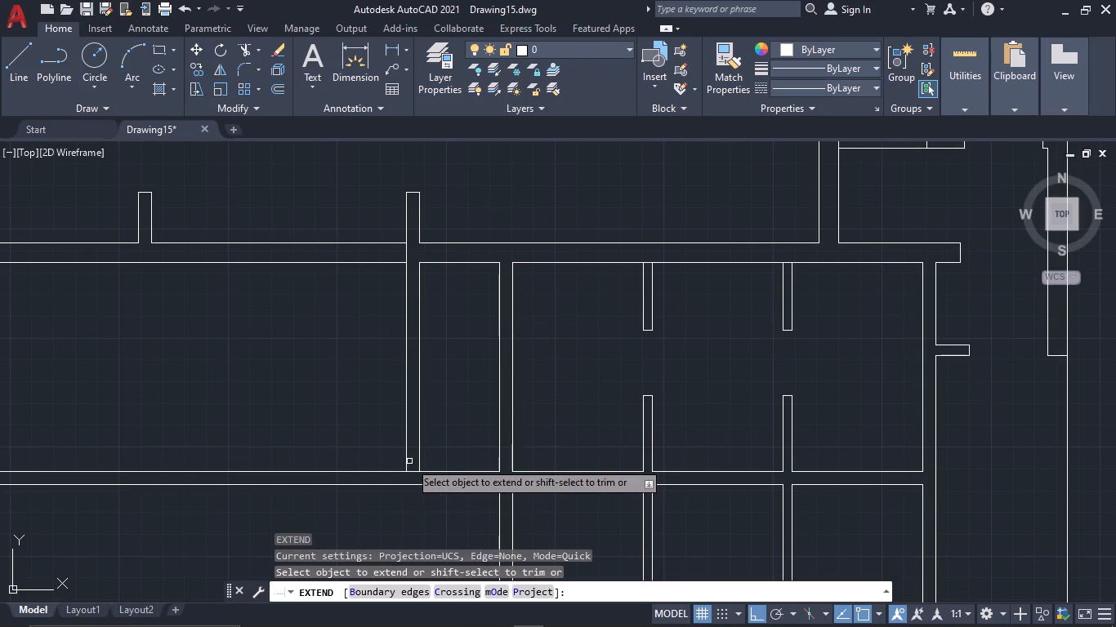
{"action": "left_click", "coordinate": [407, 461]}
{"action": "key", "text": "Escape"}
{"action": "key", "text": "t"}
{"action": "key", "text": "r"}
{"action": "key", "text": "space"}
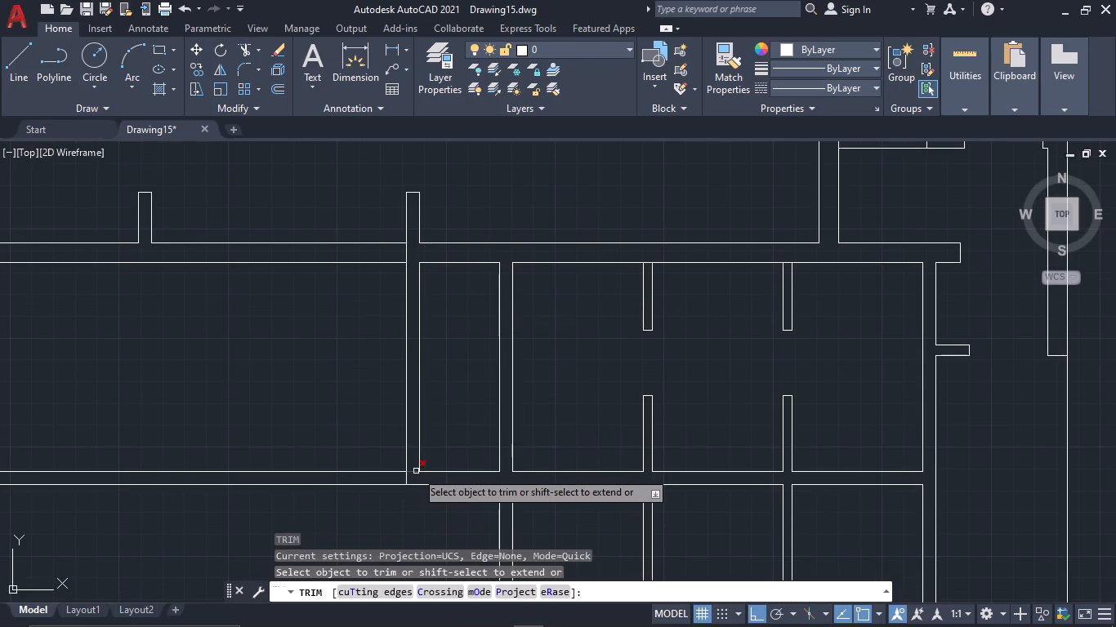
{"action": "left_click", "coordinate": [416, 471]}
{"action": "key", "text": "Escape"}
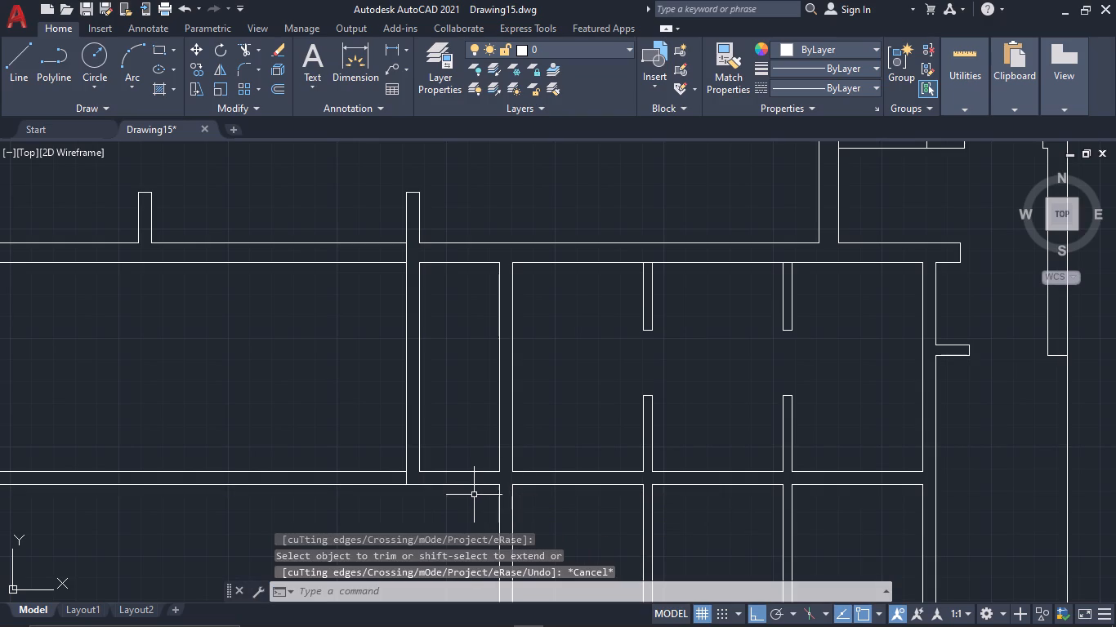
Draw a line about 11'-2" long along the cross wall's south face, from the westernmost partition's west face to the easternmost partition's east face.
{"action": "middle_click_drag", "start_coordinate": [471, 474], "coordinate": [443, 390]}
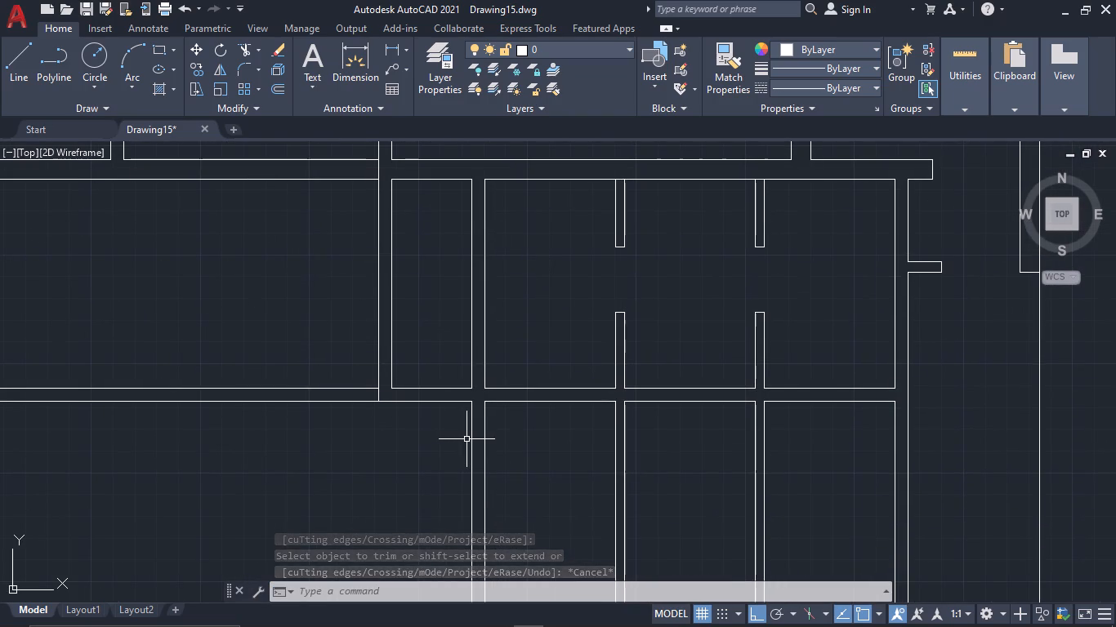
{"action": "key", "text": "l"}
{"action": "key", "text": "space"}
{"action": "left_click", "coordinate": [471, 406]}
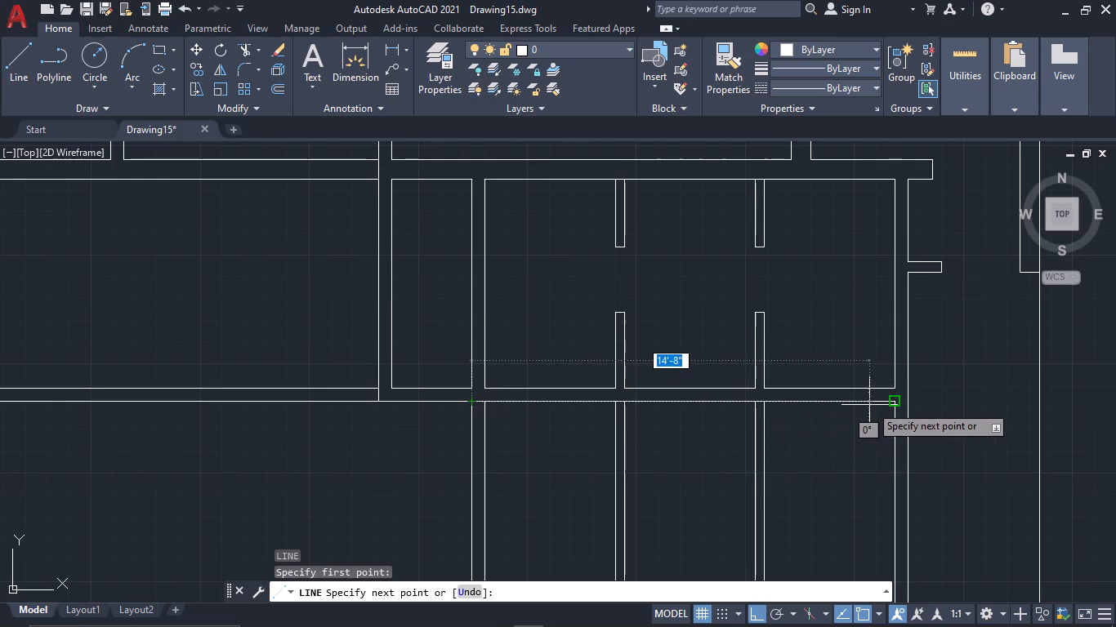
{"action": "left_click", "coordinate": [761, 405]}
{"action": "key", "text": "Escape"}
Trim away all the thin partition lines south of the cross wall.
{"action": "key", "text": "t"}
{"action": "key", "text": "r"}
{"action": "key", "text": "space"}
{"action": "left_click_drag", "start_coordinate": [806, 441], "coordinate": [333, 451]}
{"action": "key", "text": "Escape"}
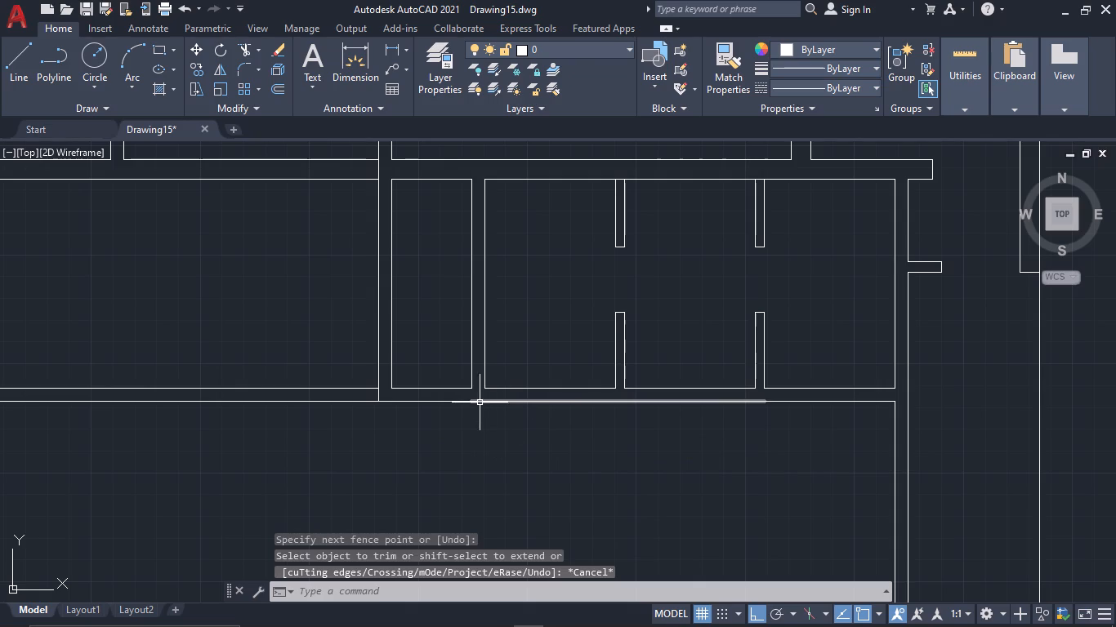
{"action": "left_click", "coordinate": [477, 402]}
{"action": "left_click", "coordinate": [449, 402]}
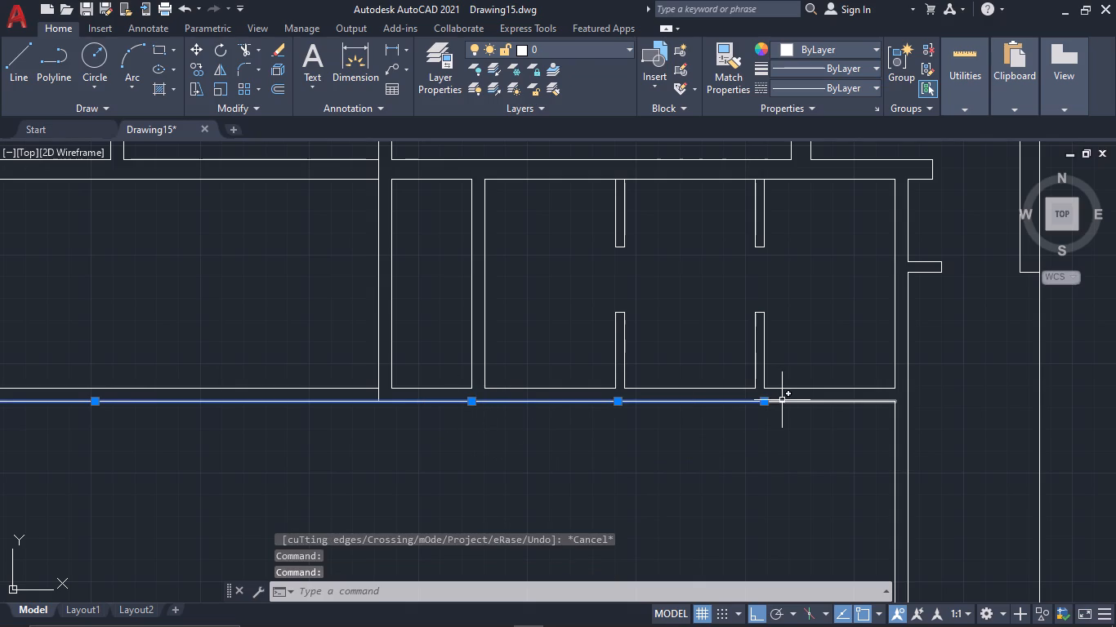
{"action": "key", "text": "Escape"}
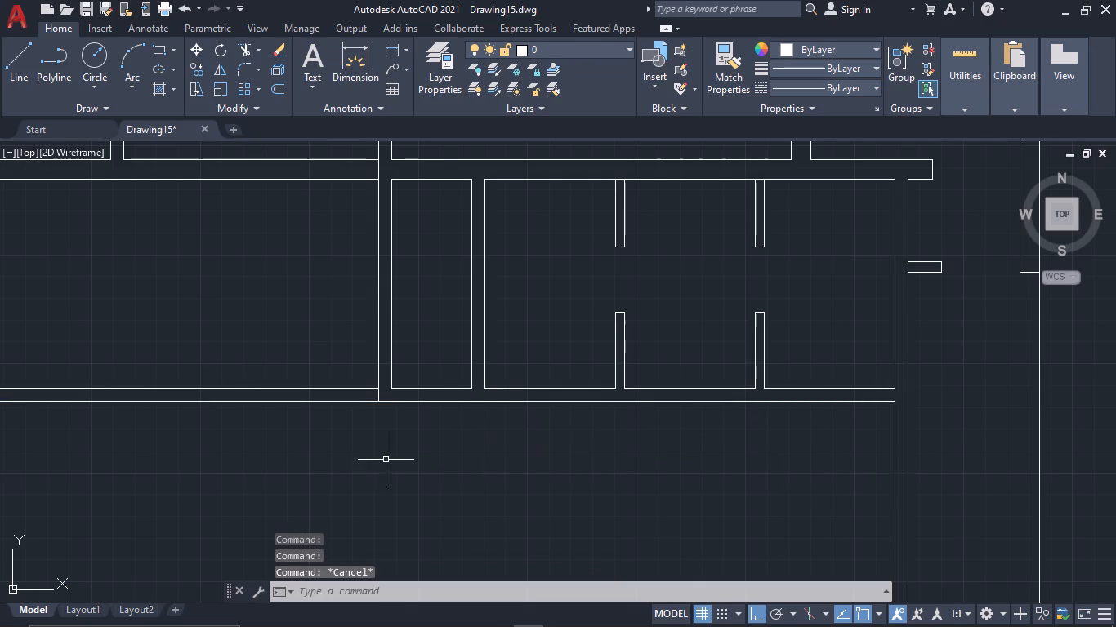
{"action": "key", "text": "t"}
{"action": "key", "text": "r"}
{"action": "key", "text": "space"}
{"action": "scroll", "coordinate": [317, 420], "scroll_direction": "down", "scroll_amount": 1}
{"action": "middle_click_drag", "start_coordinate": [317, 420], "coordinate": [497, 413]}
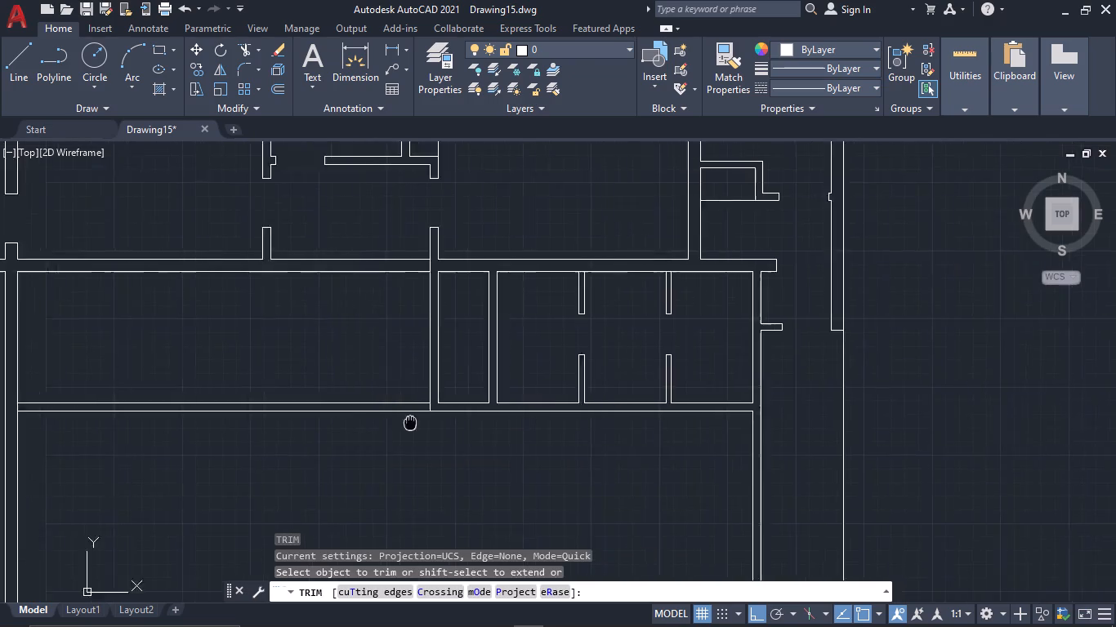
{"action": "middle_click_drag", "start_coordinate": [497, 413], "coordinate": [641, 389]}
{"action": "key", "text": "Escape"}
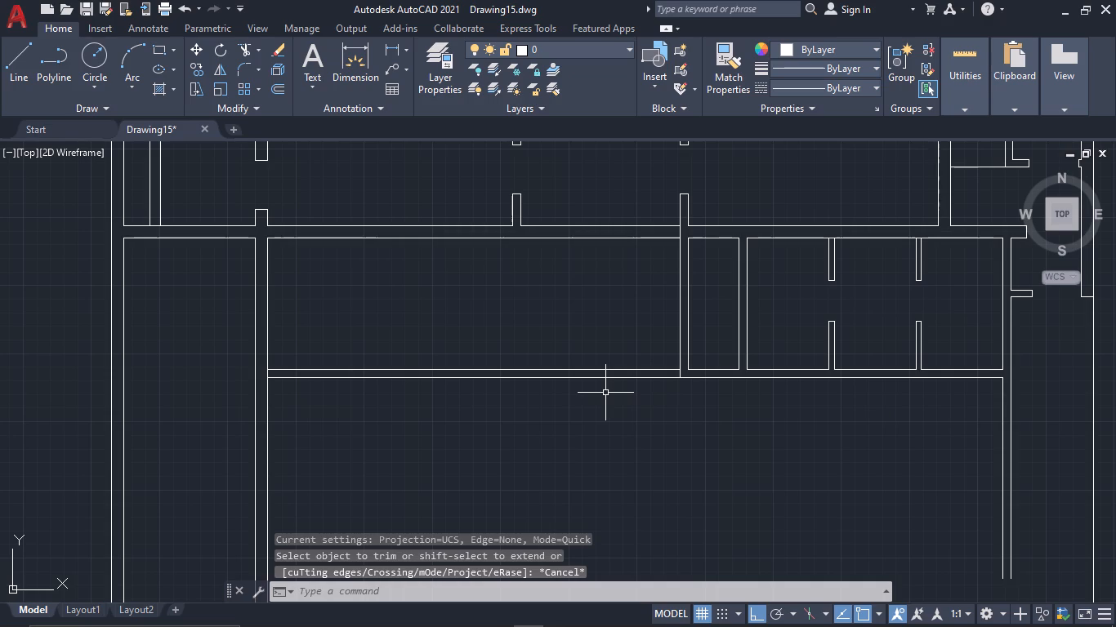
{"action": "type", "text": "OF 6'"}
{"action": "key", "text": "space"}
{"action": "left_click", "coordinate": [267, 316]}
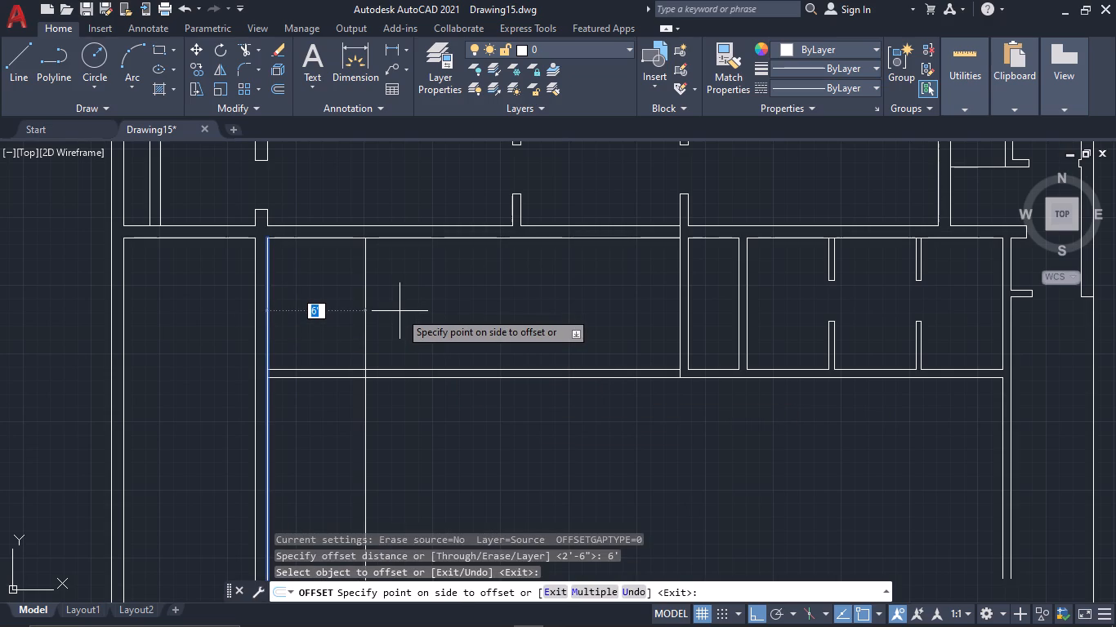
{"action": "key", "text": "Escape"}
Draw a vertical line about 16'-10" long south from the long wall's south face, aligned with the western wall stub's west face.
{"action": "key", "text": "l"}
{"action": "key", "text": "space"}
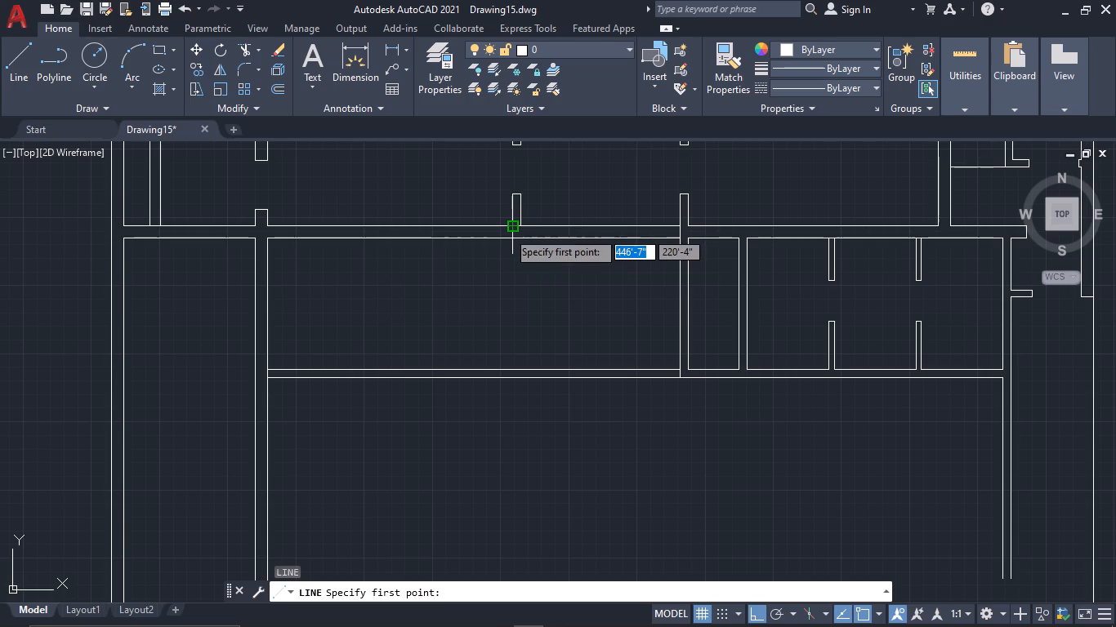
{"action": "left_click", "coordinate": [507, 236]}
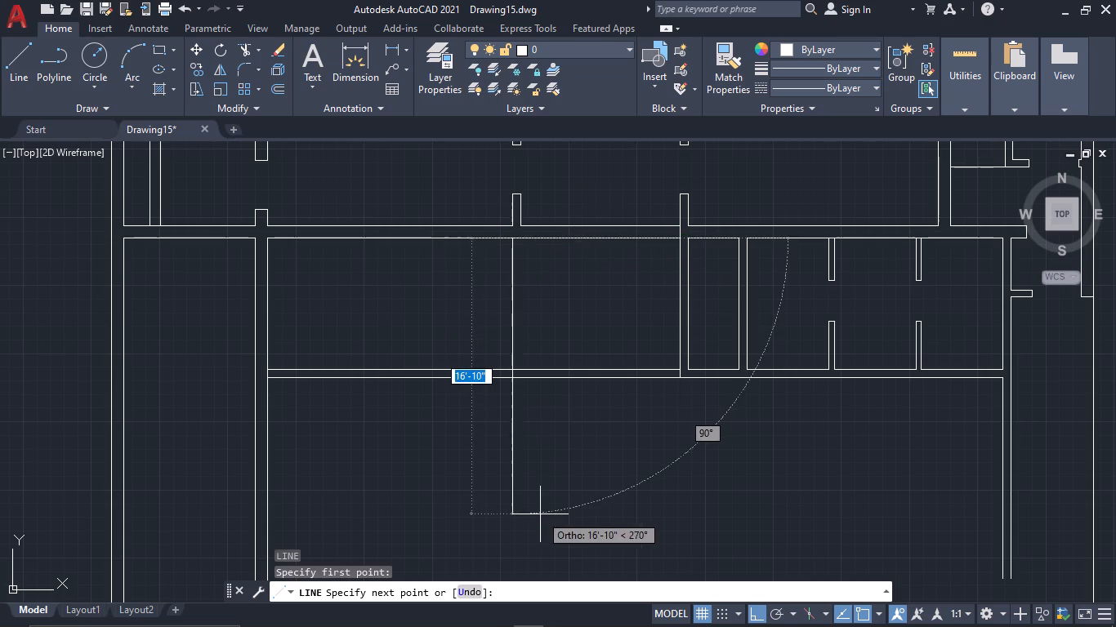
{"action": "left_click", "coordinate": [540, 514]}
{"action": "key", "text": "Escape"}
Trim the cross wall between the new vertical line and the wall to its east, and trim the line's end south of the cross wall.
{"action": "key", "text": "t"}
{"action": "key", "text": "r"}
{"action": "key", "text": "space"}
{"action": "left_click_drag", "start_coordinate": [569, 462], "coordinate": [584, 350]}
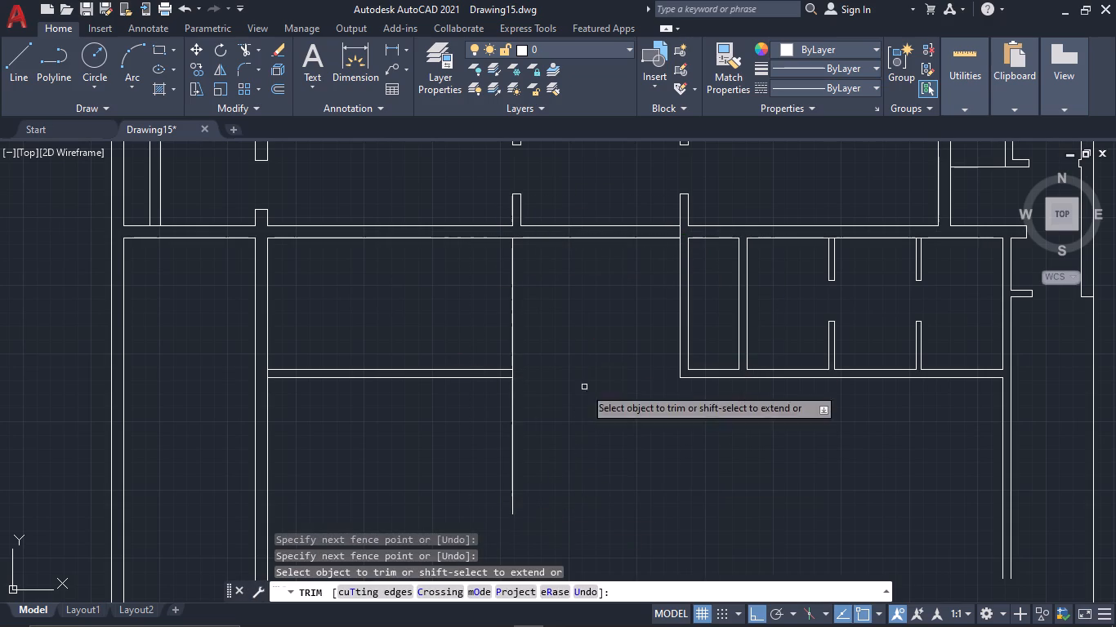
{"action": "left_click_drag", "start_coordinate": [579, 461], "coordinate": [358, 455]}
{"action": "key", "text": "Escape"}
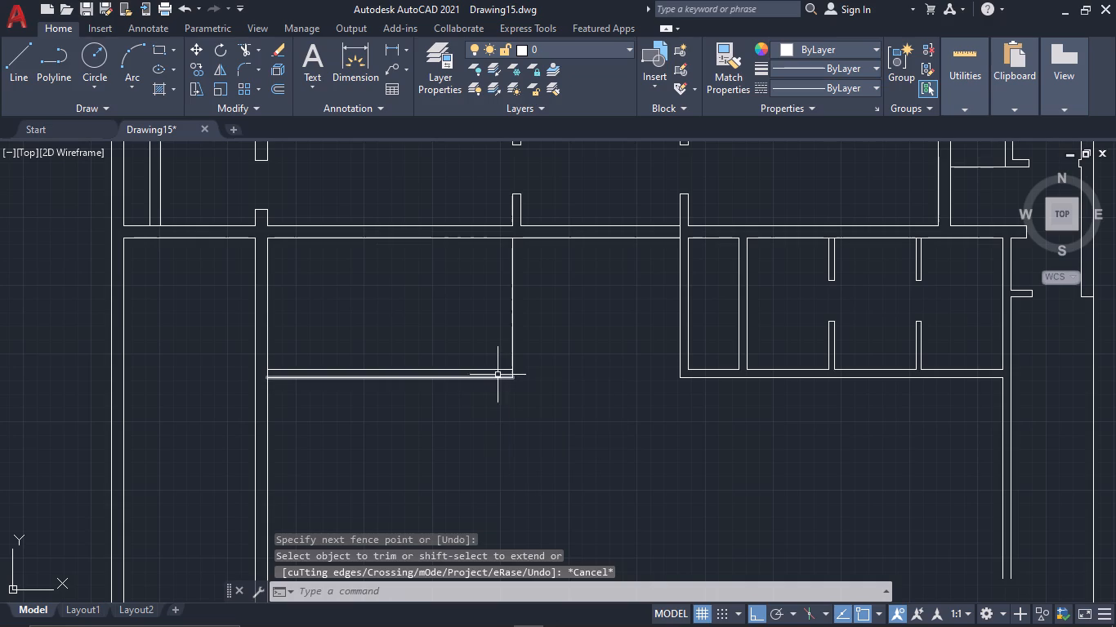
Dimension the length of the new vertical line, placing the dimension just east of it.
{"action": "type", "text": "DIM"}
{"action": "key", "text": "space"}
{"action": "left_click", "coordinate": [514, 334]}
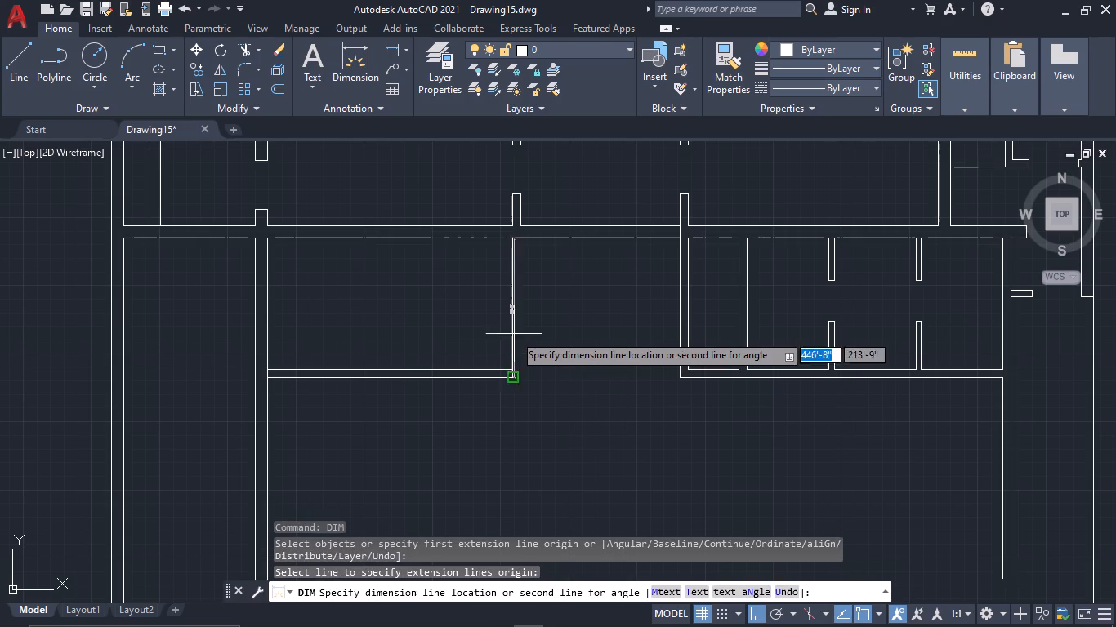
{"action": "left_click", "coordinate": [551, 340]}
{"action": "scroll", "coordinate": [547, 309], "scroll_direction": "up", "scroll_amount": 3}
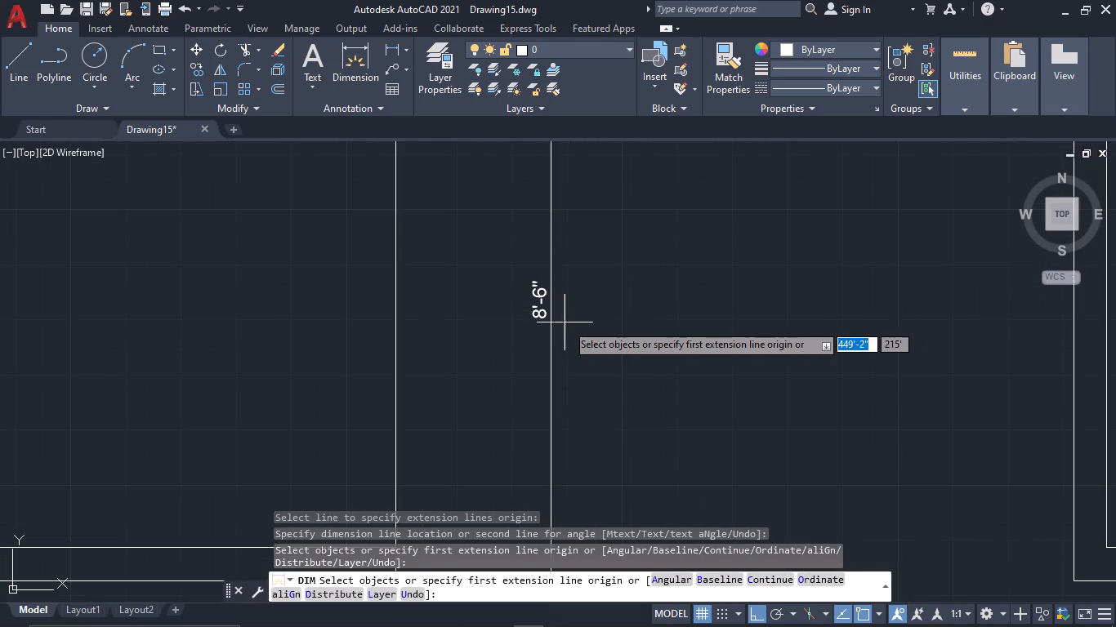
{"action": "scroll", "coordinate": [566, 323], "scroll_direction": "down", "scroll_amount": 1}
{"action": "key", "text": "Escape"}
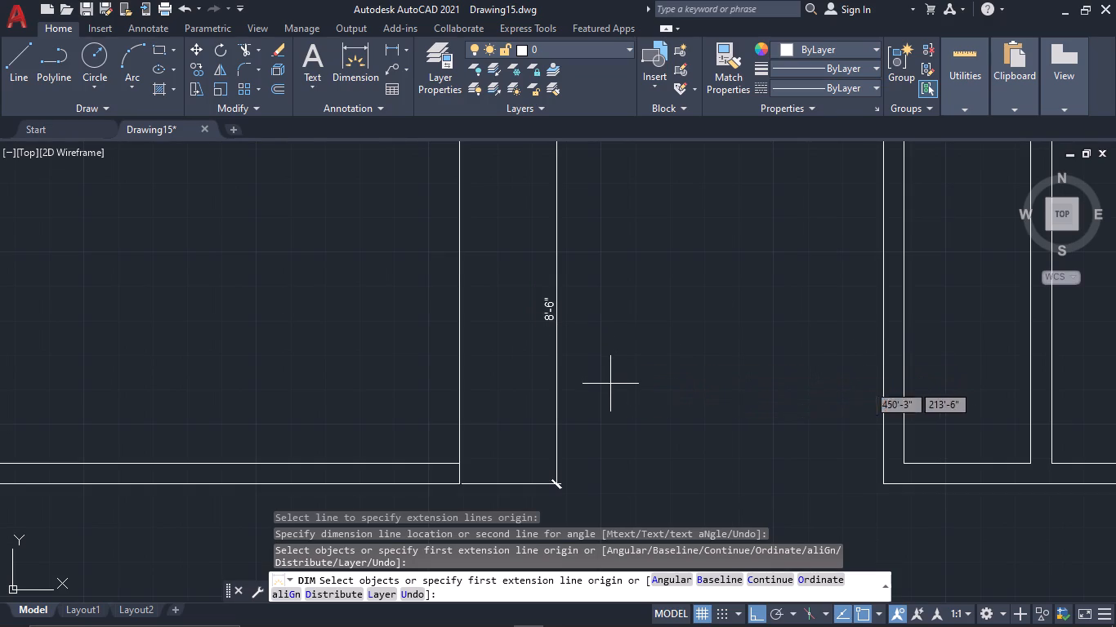
Erase the length dimension just east of the new vertical line.
{"action": "left_click_drag", "start_coordinate": [610, 384], "coordinate": [605, 376]}
{"action": "left_click", "coordinate": [552, 330]}
{"action": "type", "text": "E"}
{"action": "key", "text": "space"}
Offset the western cross wall's north face 4' north, and offset the resulting line 5" further north to form a thin partition.
{"action": "scroll", "coordinate": [554, 339], "scroll_direction": "down", "scroll_amount": 4}
{"action": "scroll", "coordinate": [557, 350], "scroll_direction": "up", "scroll_amount": 3}
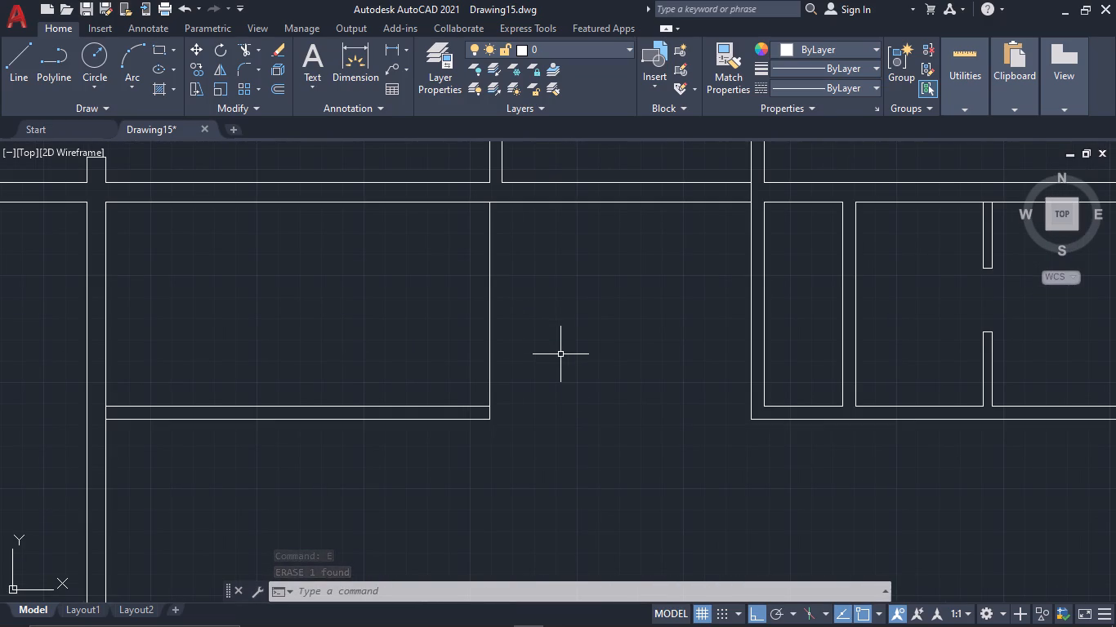
{"action": "type", "text": "OF 4'"}
{"action": "key", "text": "space"}
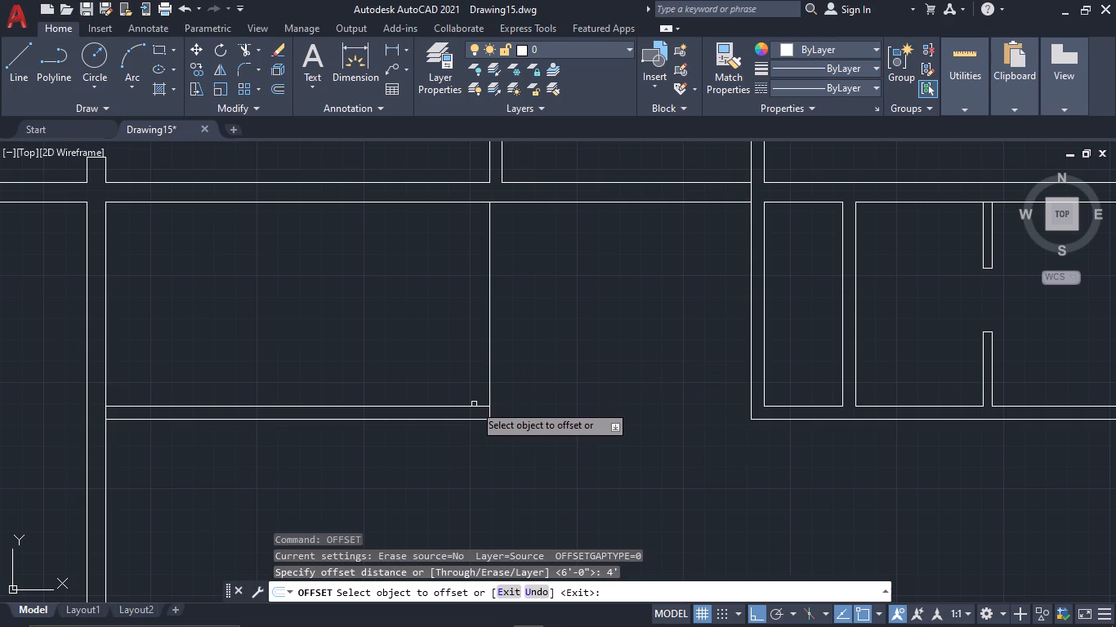
{"action": "left_click", "coordinate": [472, 406]}
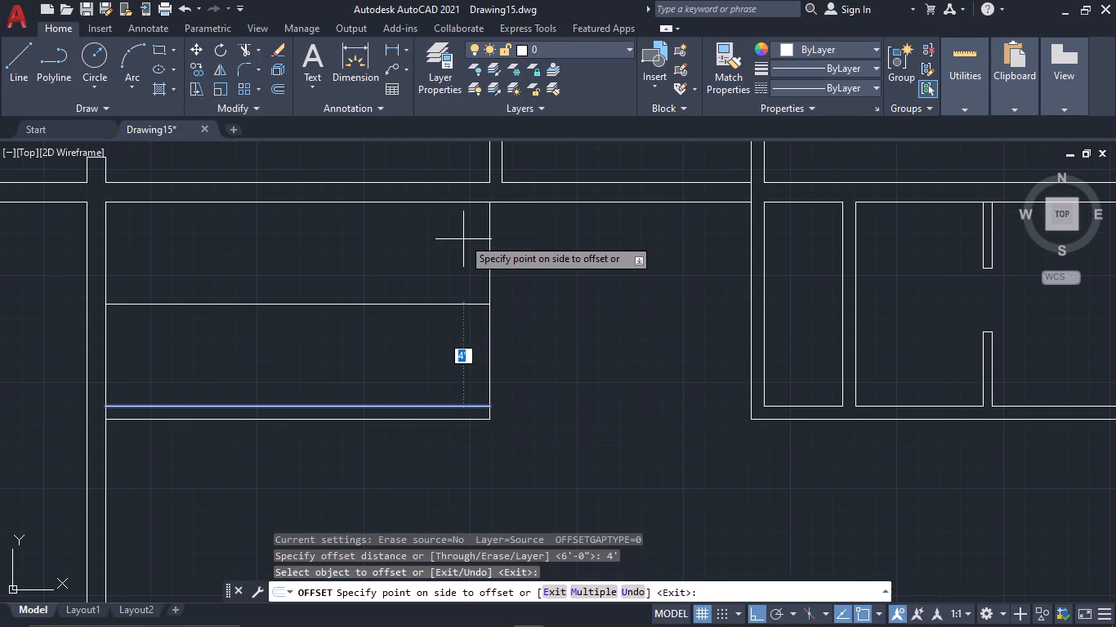
{"action": "left_click", "coordinate": [460, 233]}
{"action": "left_click", "coordinate": [453, 303]}
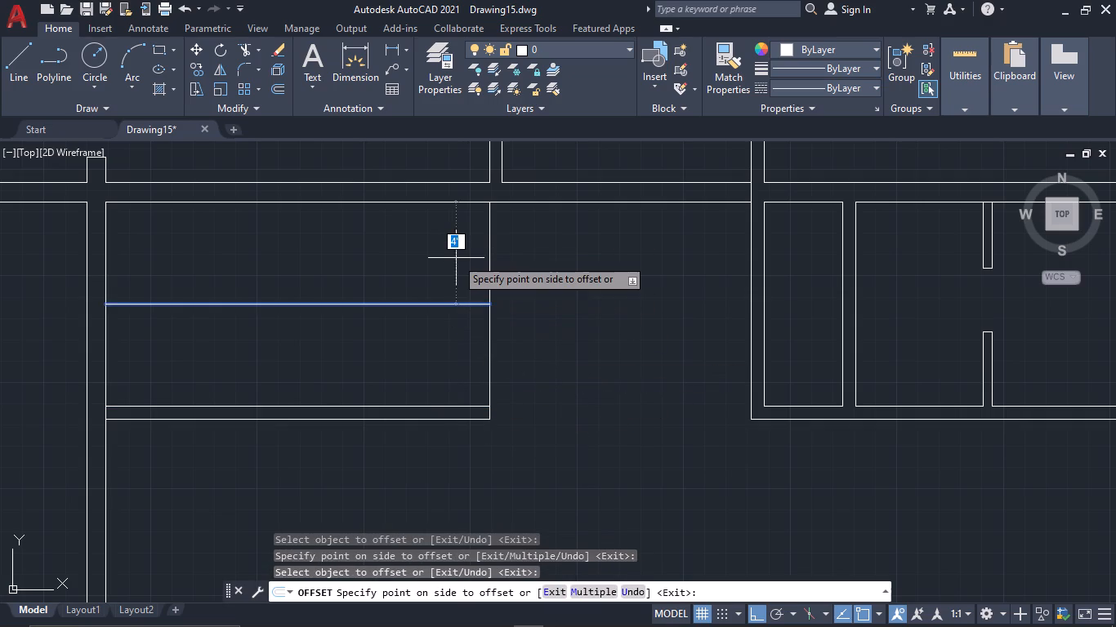
{"action": "type", "text": "5\""}
{"action": "key", "text": "space"}
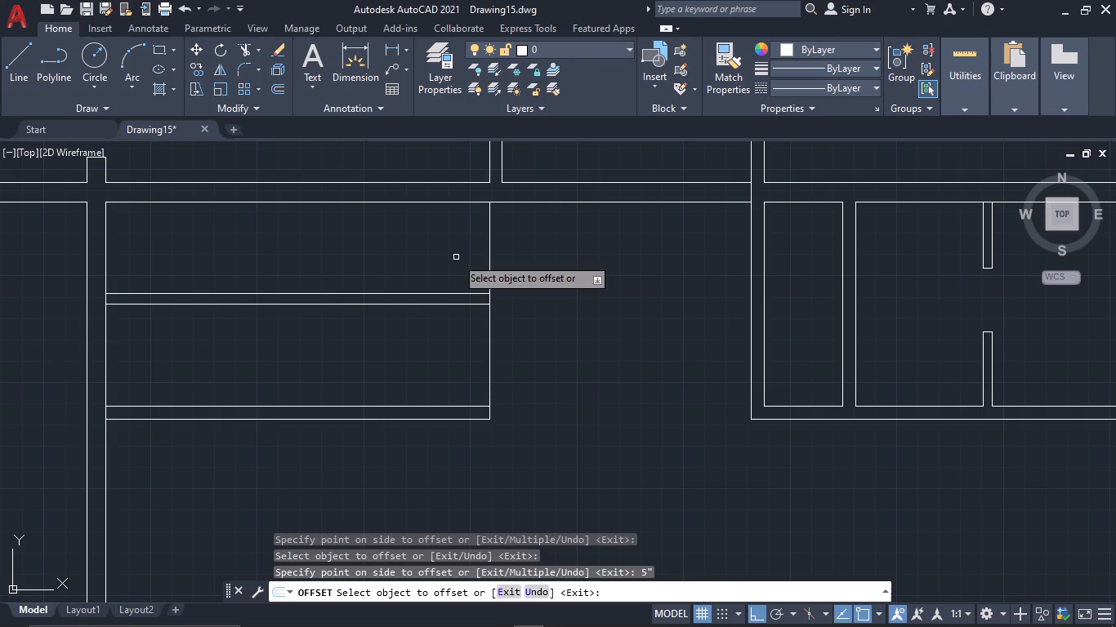
{"action": "key", "text": "Escape"}
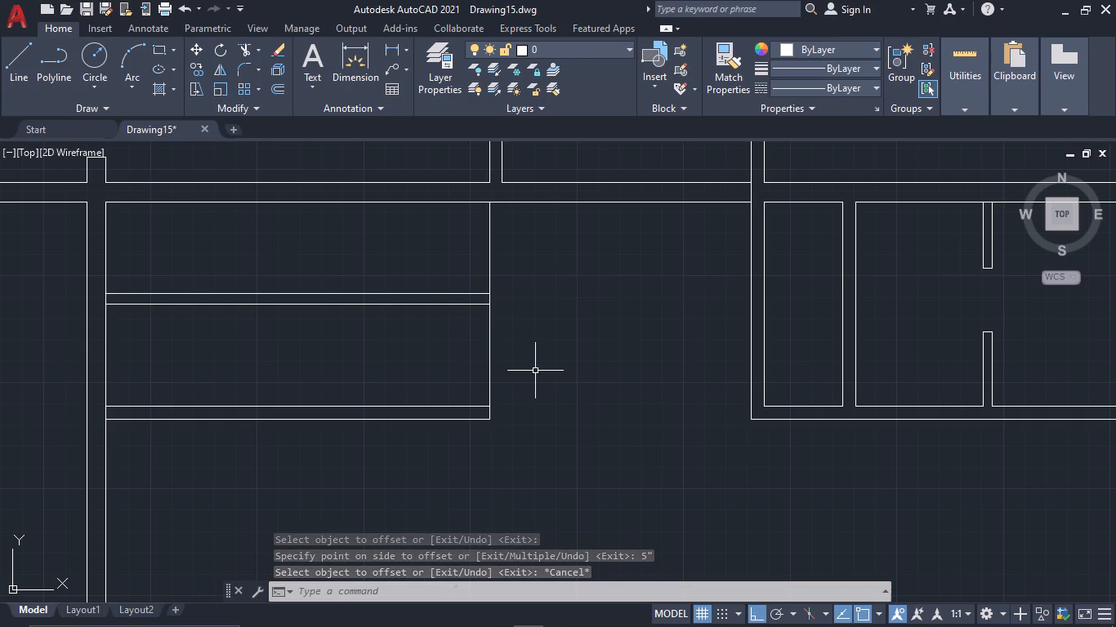
Erase the vertical line joining the long wall to the east end of the cross wall.
{"action": "left_click_drag", "start_coordinate": [535, 371], "coordinate": [528, 371]}
{"action": "left_click", "coordinate": [475, 356]}
{"action": "type", "text": "E"}
{"action": "key", "text": "space"}
Load the JIS_02_1.2 (HIDDEN01.25) linetype and make it current.
{"action": "key", "text": "t"}
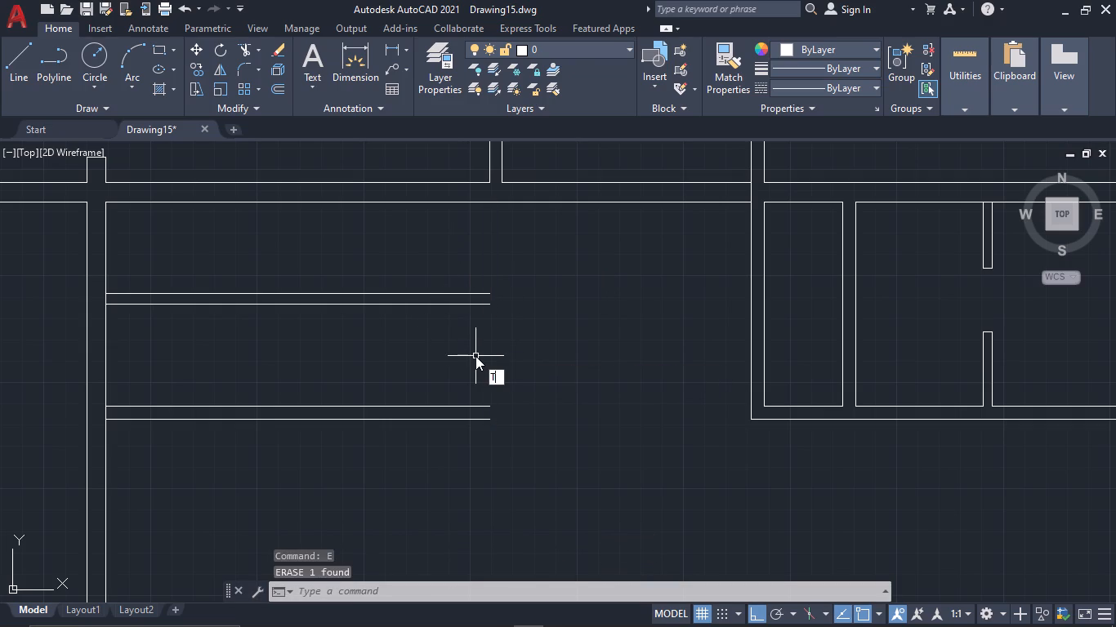
{"action": "key", "text": "BackSpace"}
{"action": "type", "text": "LT"}
{"action": "key", "text": "space"}
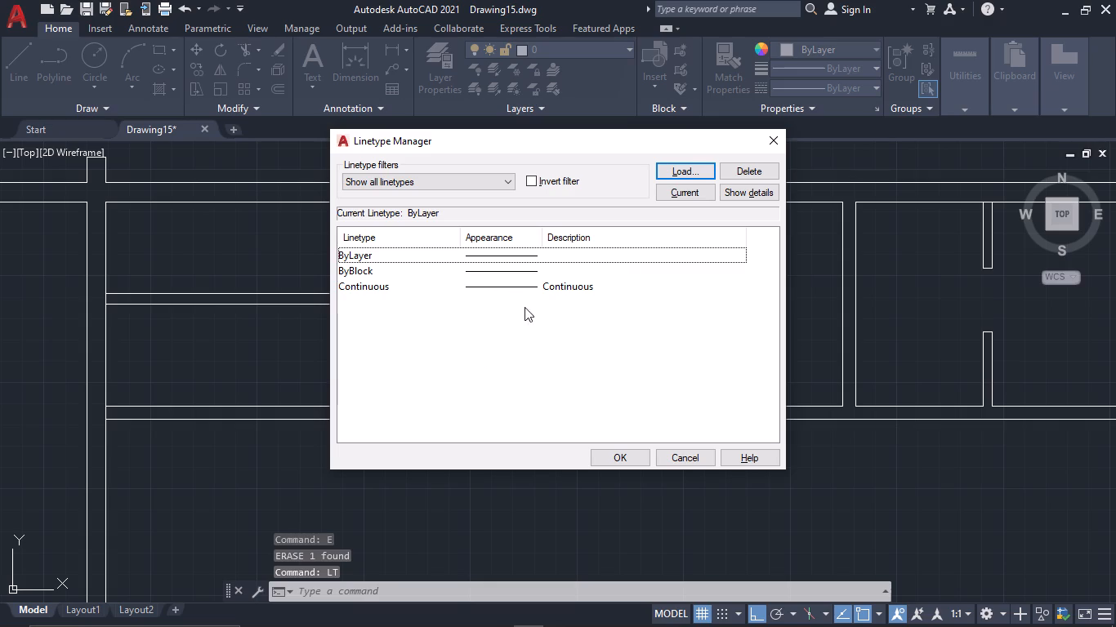
{"action": "left_click", "coordinate": [676, 170]}
{"action": "scroll", "coordinate": [439, 384], "scroll_direction": "down", "scroll_amount": 2}
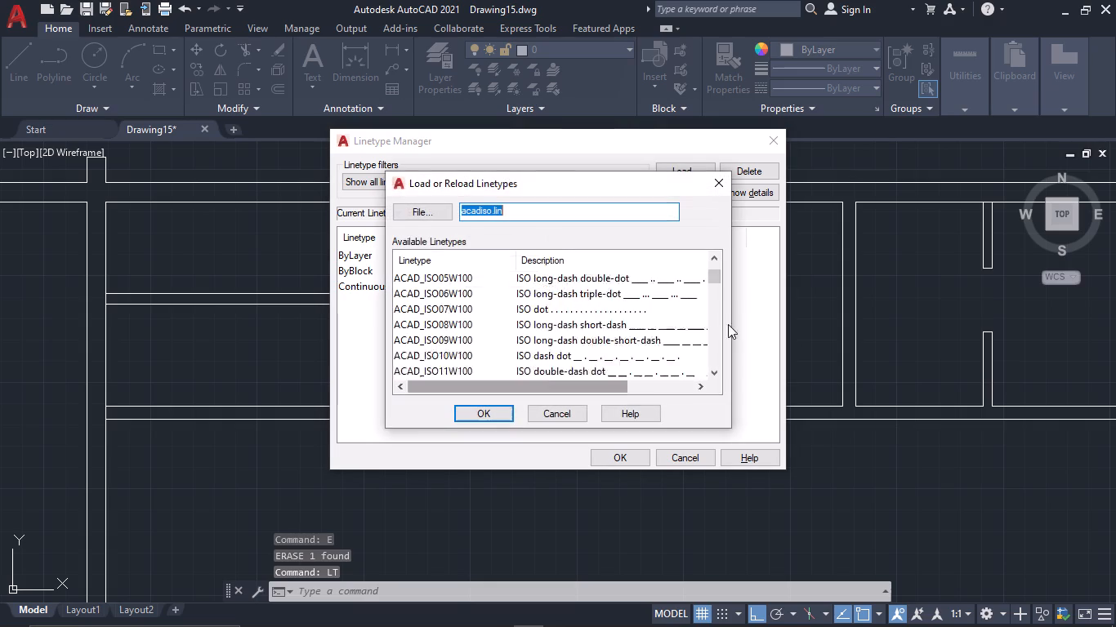
{"action": "scroll", "coordinate": [728, 324], "scroll_direction": "down", "scroll_amount": 1}
{"action": "scroll", "coordinate": [605, 322], "scroll_direction": "down", "scroll_amount": 4}
{"action": "scroll", "coordinate": [538, 320], "scroll_direction": "down", "scroll_amount": 4}
{"action": "scroll", "coordinate": [559, 327], "scroll_direction": "up", "scroll_amount": 3}
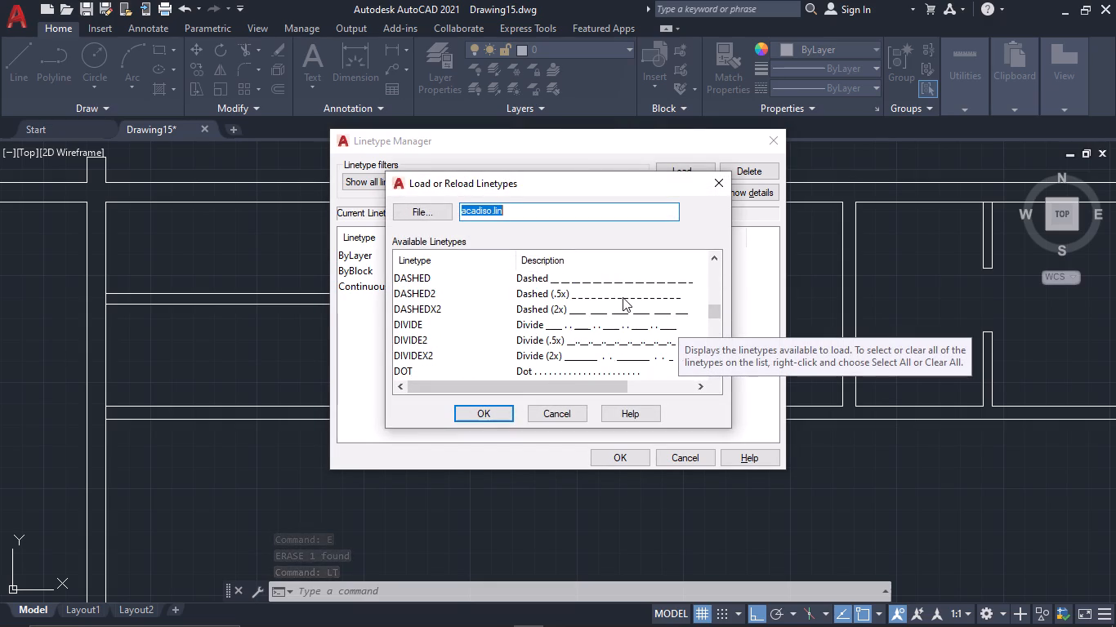
{"action": "scroll", "coordinate": [614, 336], "scroll_direction": "down", "scroll_amount": 5}
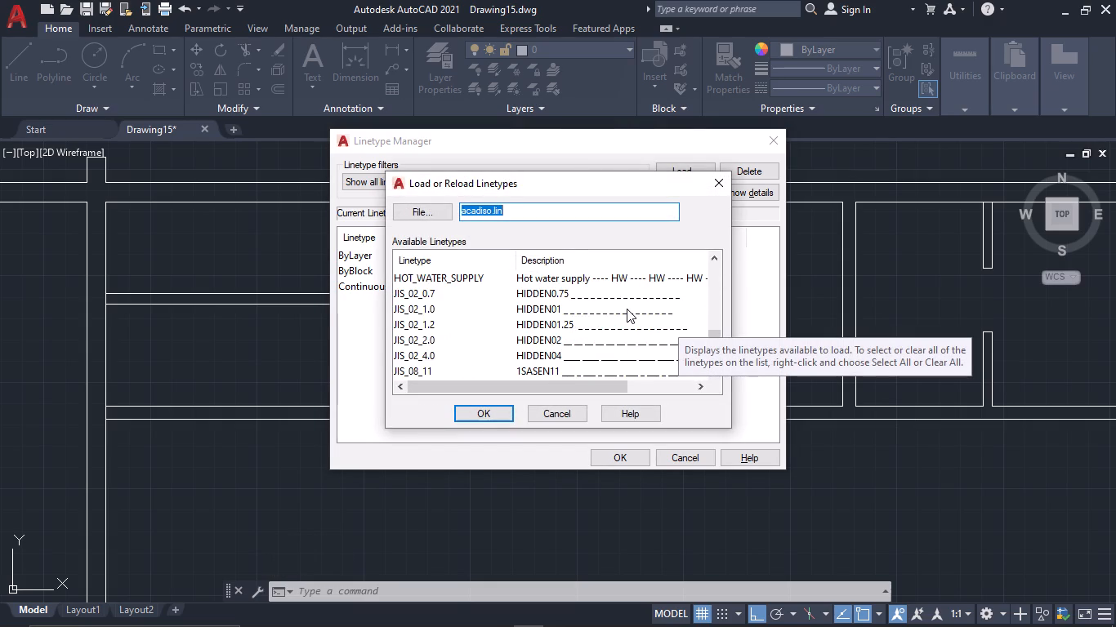
{"action": "scroll", "coordinate": [622, 309], "scroll_direction": "down", "scroll_amount": 4}
{"action": "scroll", "coordinate": [620, 313], "scroll_direction": "up", "scroll_amount": 3}
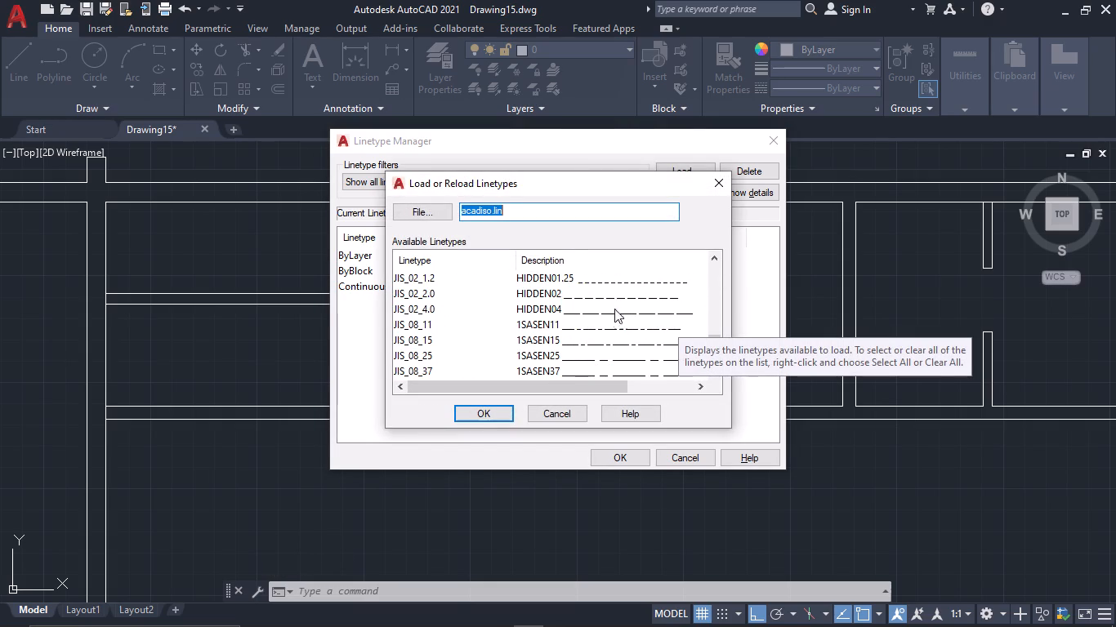
{"action": "double_click", "coordinate": [621, 283]}
{"action": "double_click", "coordinate": [603, 300]}
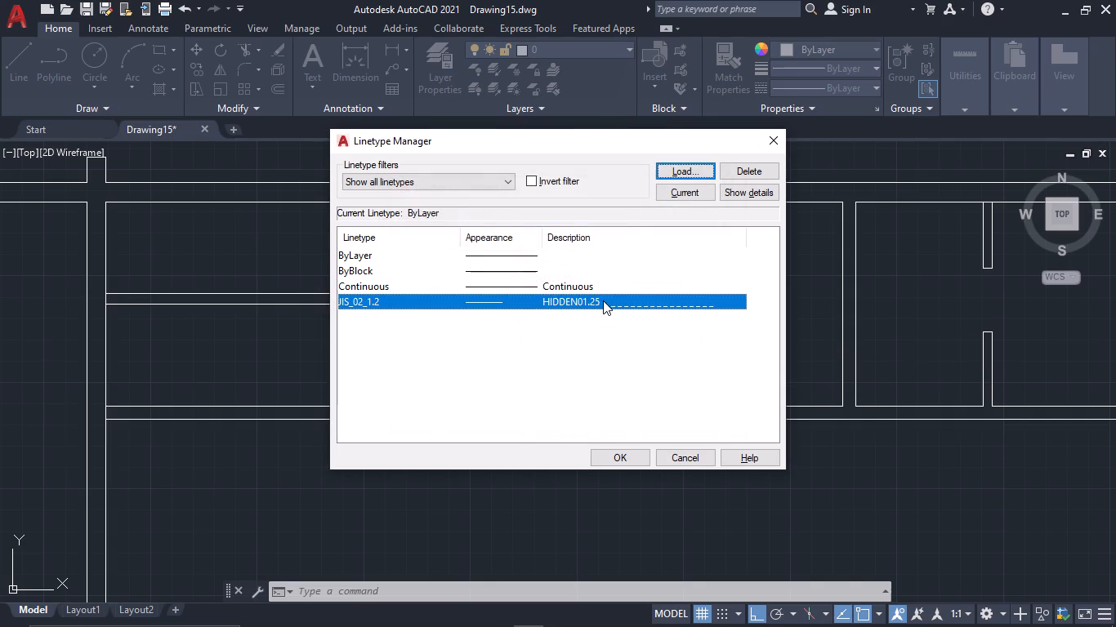
{"action": "left_click", "coordinate": [618, 456]}
Draw a vertical dashed line 8'-6" long from the long wall's south face to the cross wall's south-east corner.
{"action": "key", "text": "l"}
{"action": "key", "text": "space"}
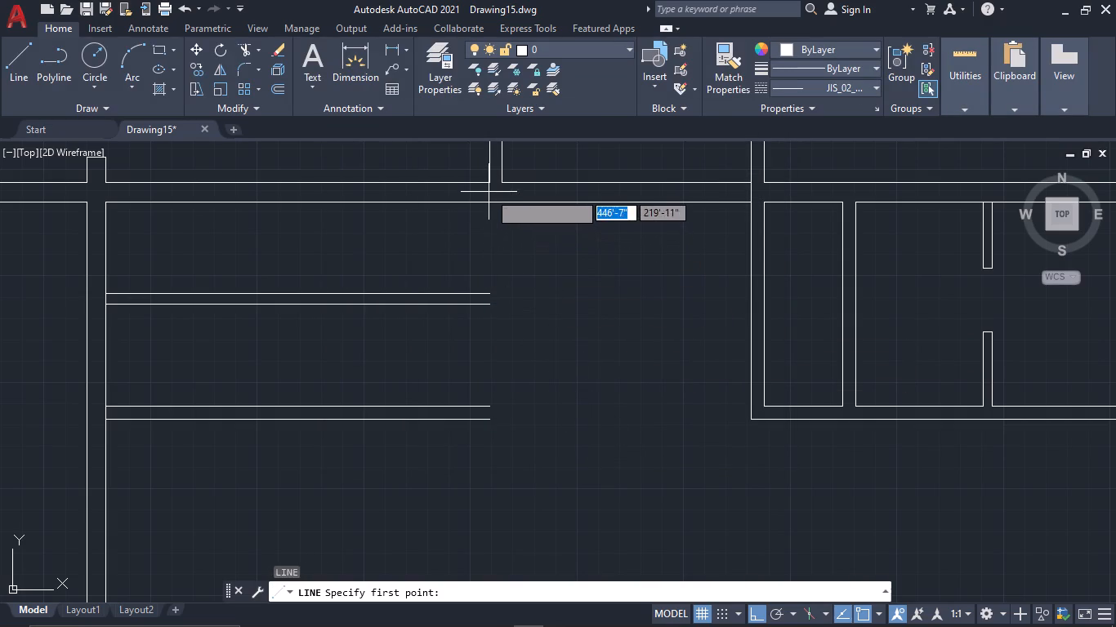
{"action": "left_click", "coordinate": [489, 204]}
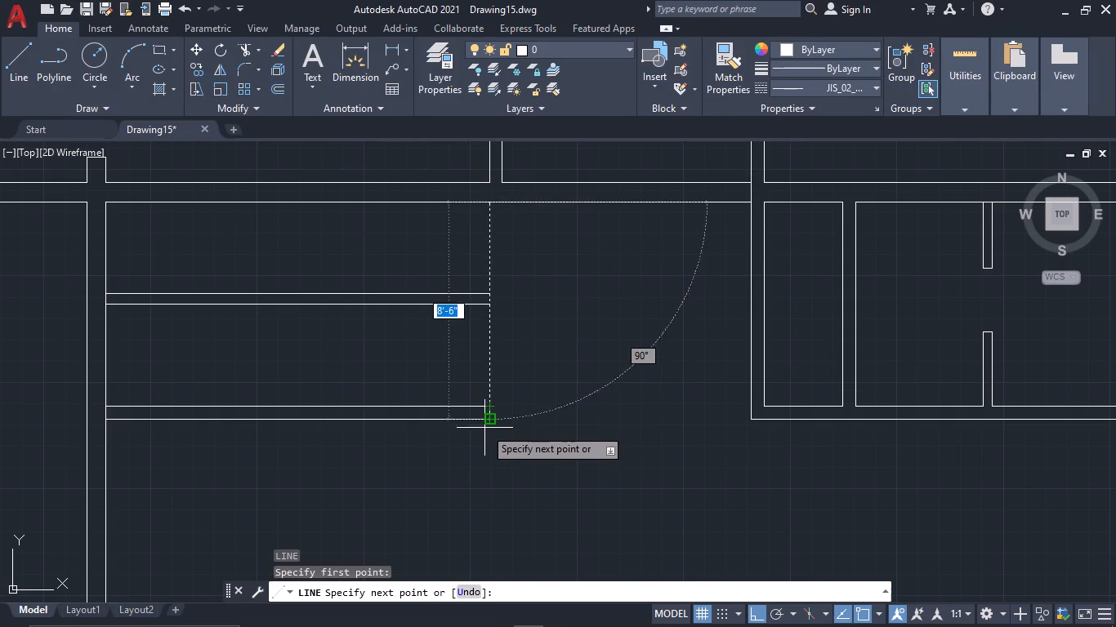
{"action": "left_click", "coordinate": [488, 419]}
{"action": "key", "text": "Escape"}
{"action": "left_click_drag", "start_coordinate": [528, 388], "coordinate": [502, 369]}
{"action": "left_click", "coordinate": [466, 349]}
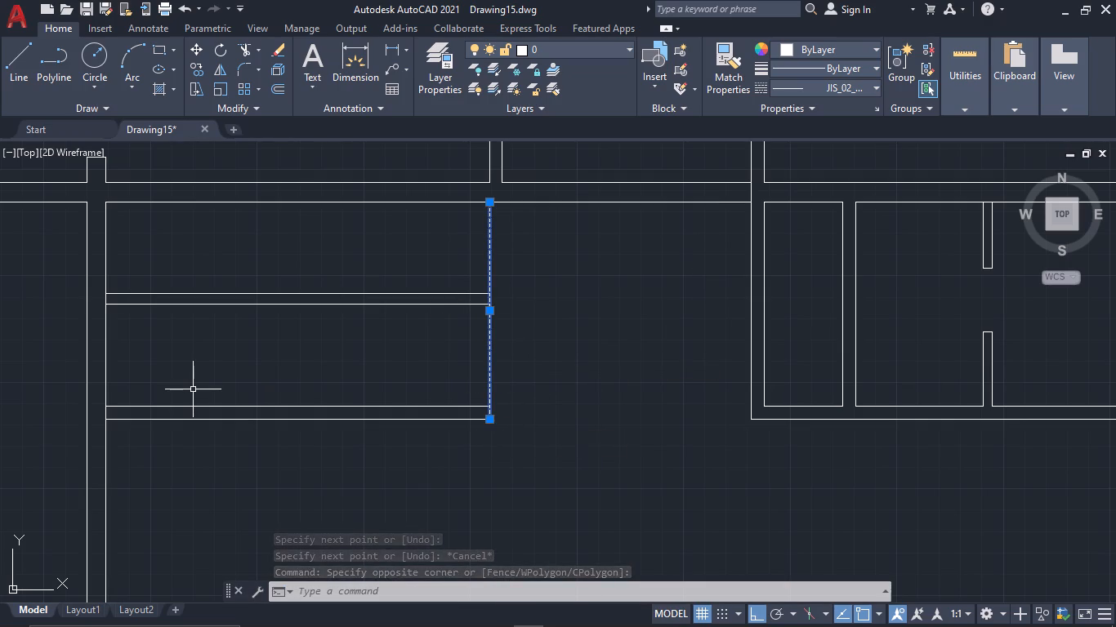
{"action": "key", "text": "Escape"}
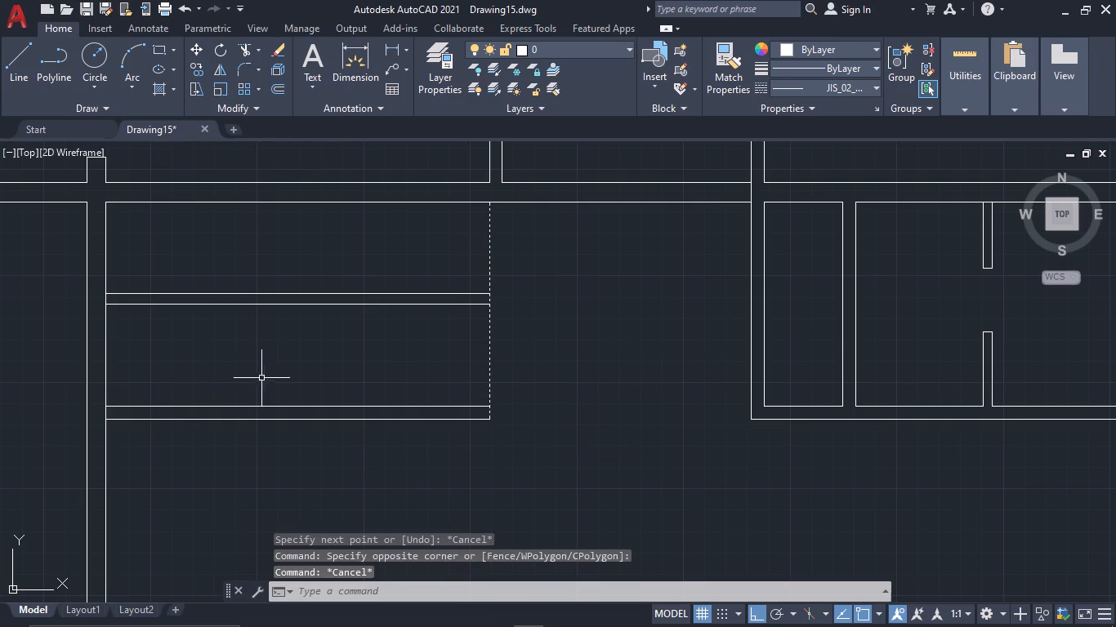
Trim the dashed line between the two faces of the new 5" partition.
{"action": "key", "text": "t"}
{"action": "key", "text": "r"}
{"action": "scroll", "coordinate": [434, 300], "scroll_direction": "up", "scroll_amount": 3}
{"action": "key", "text": "space"}
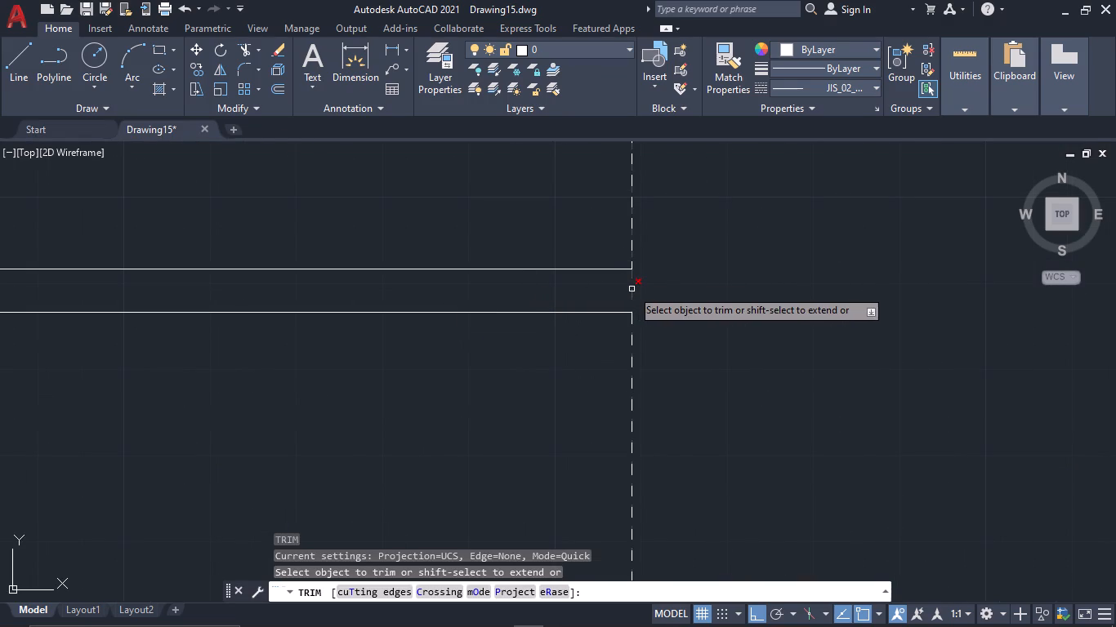
{"action": "left_click", "coordinate": [632, 289]}
{"action": "scroll", "coordinate": [675, 313], "scroll_direction": "down", "scroll_amount": 4}
{"action": "key", "text": "Escape"}
Offset the dashed line north of the partition repeatedly to the west at 9" spacing, making 13 copies.
{"action": "left_click_drag", "start_coordinate": [696, 393], "coordinate": [666, 373]}
{"action": "left_click", "coordinate": [632, 347]}
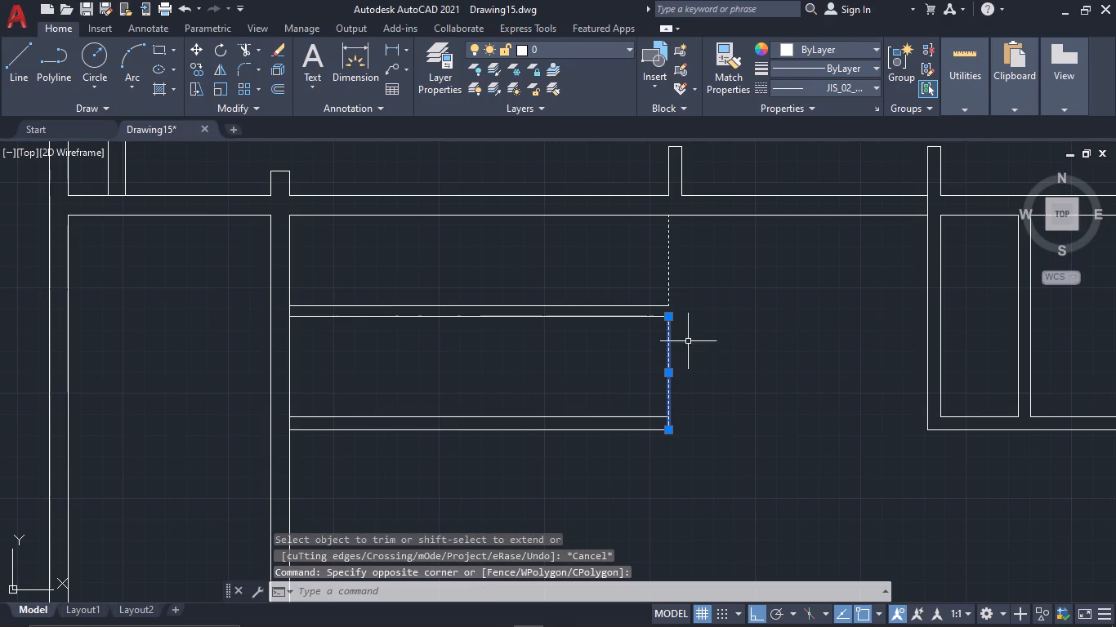
{"action": "left_click_drag", "start_coordinate": [703, 283], "coordinate": [679, 274]}
{"action": "left_click", "coordinate": [638, 252]}
{"action": "type", "text": "OF"}
{"action": "key", "text": "space"}
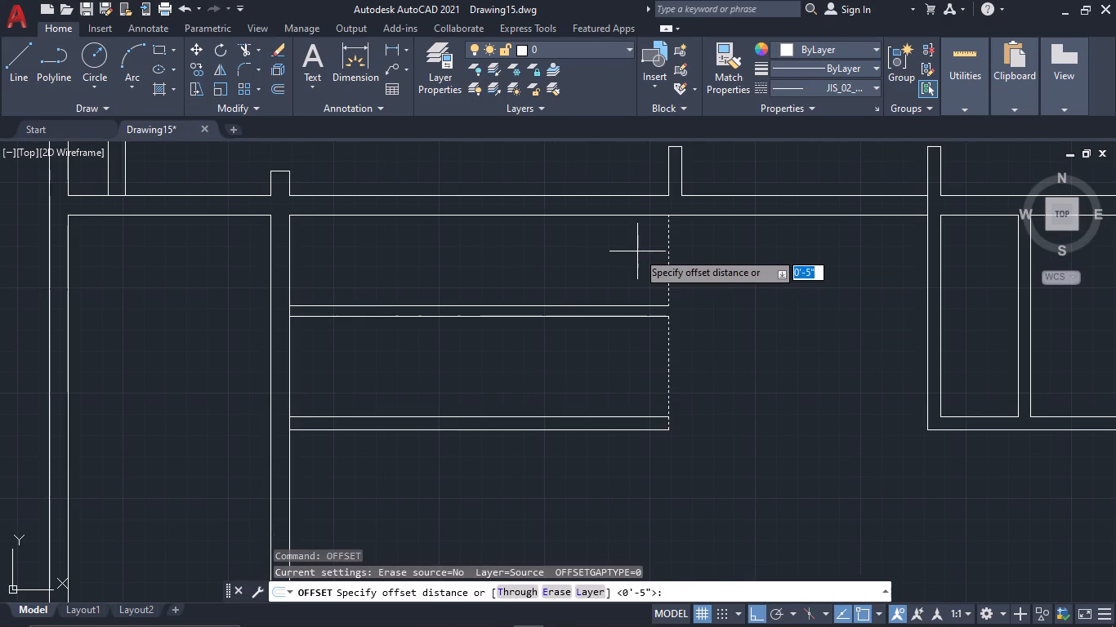
{"action": "type", "text": "9\""}
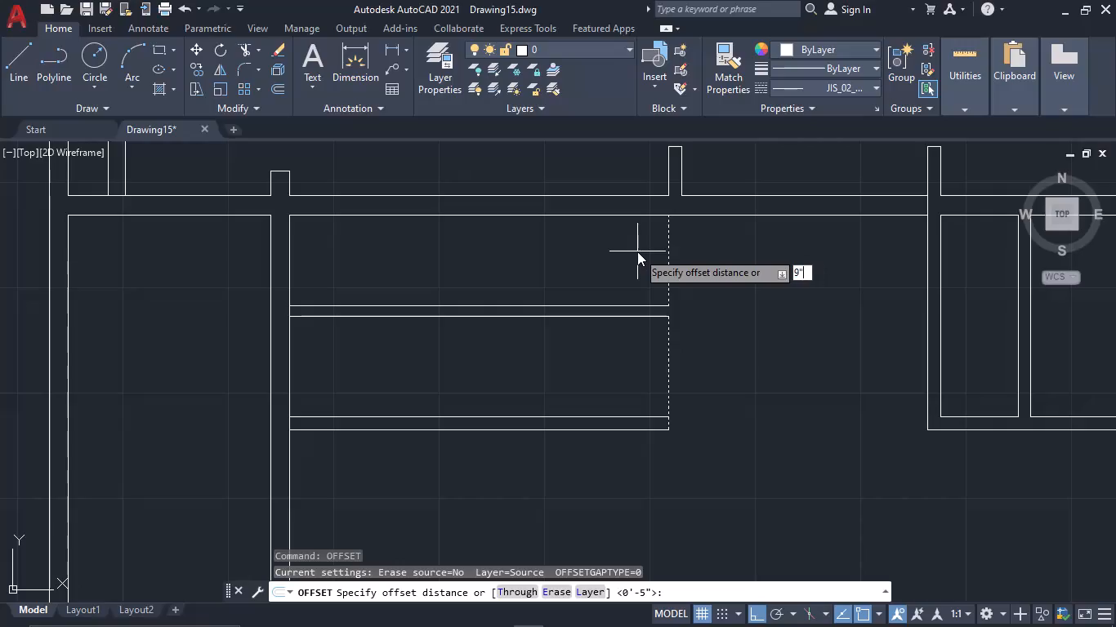
{"action": "key", "text": "space"}
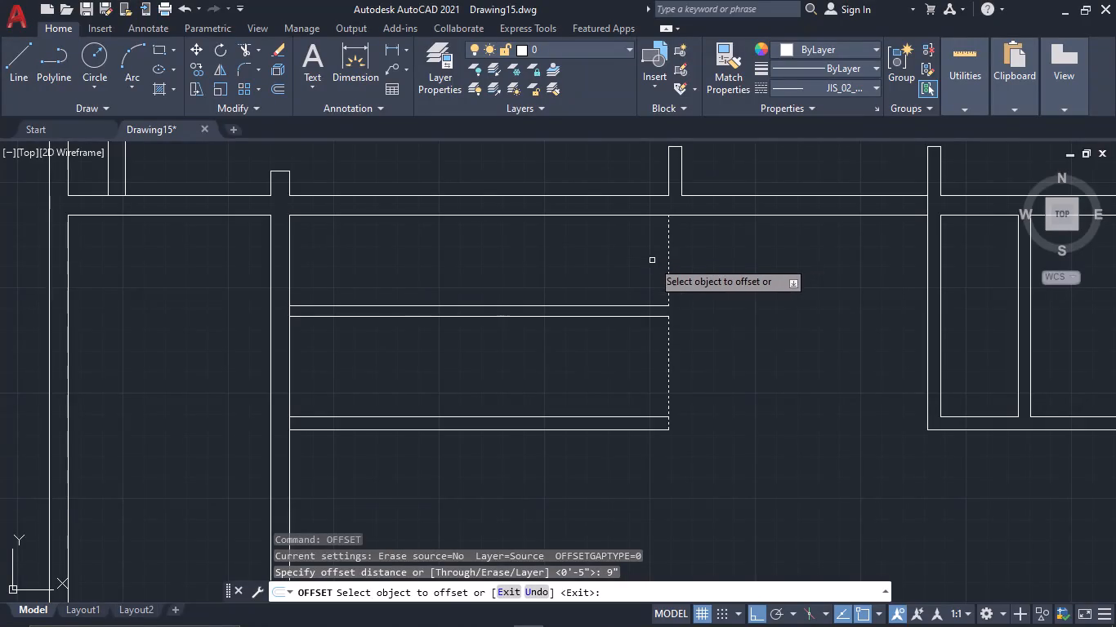
{"action": "left_click", "coordinate": [671, 265]}
{"action": "type", "text": "M"}
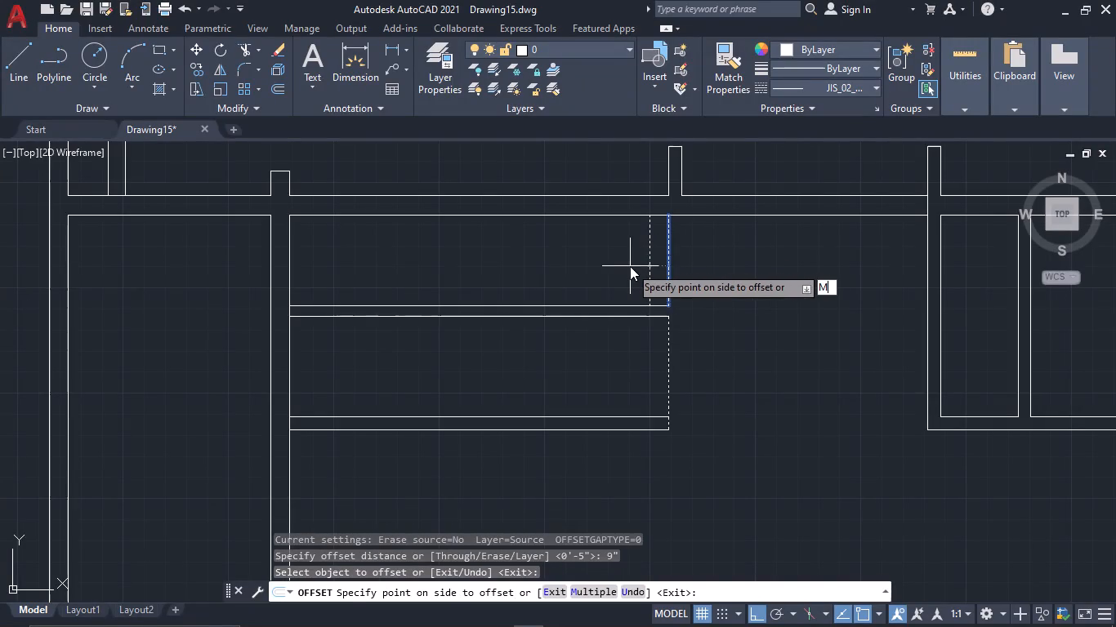
{"action": "key", "text": "space"}
{"action": "left_click", "coordinate": [586, 268]}
{"action": "left_click_drag", "start_coordinate": [578, 269], "coordinate": [536, 269]}
{"action": "left_click", "coordinate": [529, 269]}
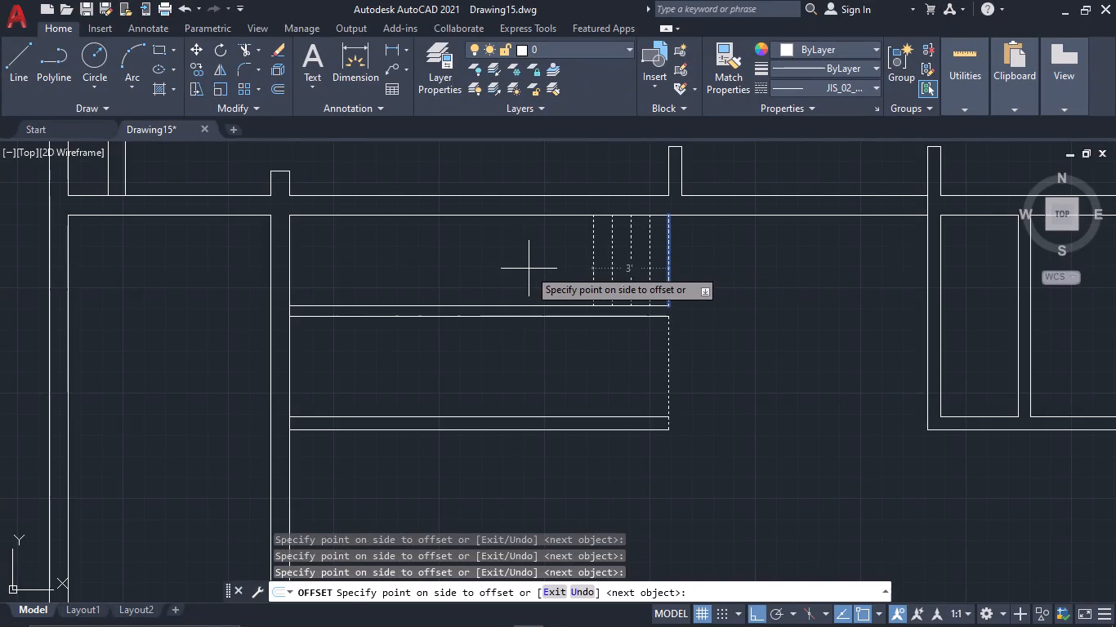
{"action": "left_click", "coordinate": [498, 269]}
{"action": "left_click", "coordinate": [493, 269]}
{"action": "left_click", "coordinate": [493, 269]}
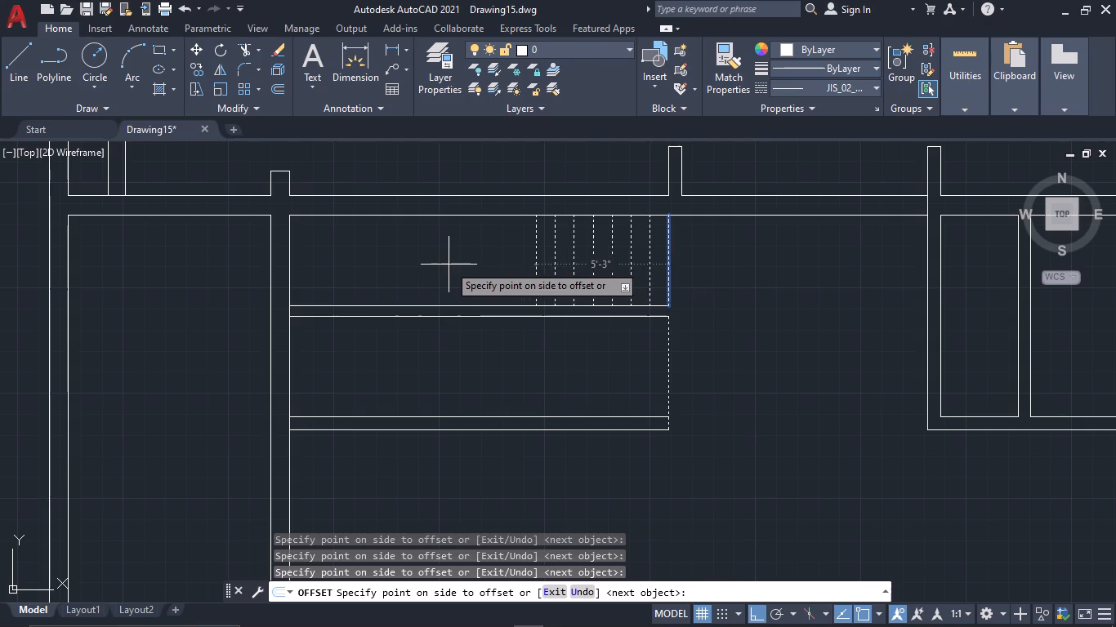
{"action": "double_click", "coordinate": [449, 265]}
{"action": "left_click", "coordinate": [433, 264]}
{"action": "triple_click", "coordinate": [427, 265]}
{"action": "left_click", "coordinate": [405, 266]}
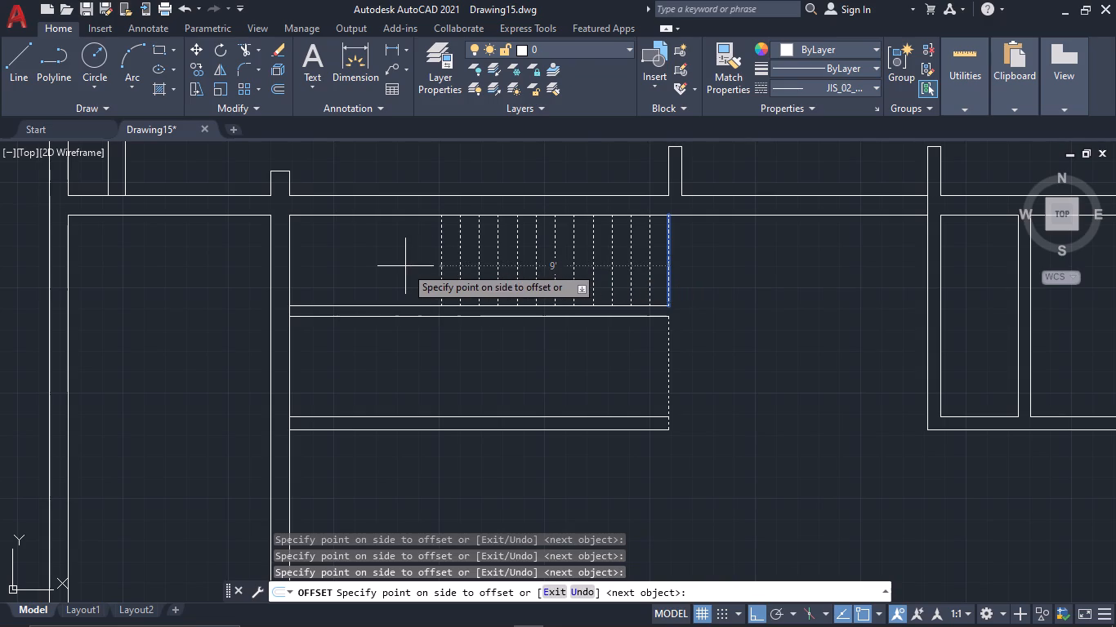
{"action": "left_click", "coordinate": [405, 266]}
{"action": "left_click", "coordinate": [405, 266]}
{"action": "key", "text": "Escape"}
Offset the dashed line south of the partition repeatedly to the west at 9" spacing, making 12 copies.
{"action": "type", "text": "OF"}
{"action": "key", "text": "space"}
{"action": "type", "text": "9\" M"}
{"action": "key", "text": "space"}
{"action": "left_click", "coordinate": [669, 371]}
{"action": "left_click", "coordinate": [608, 371]}
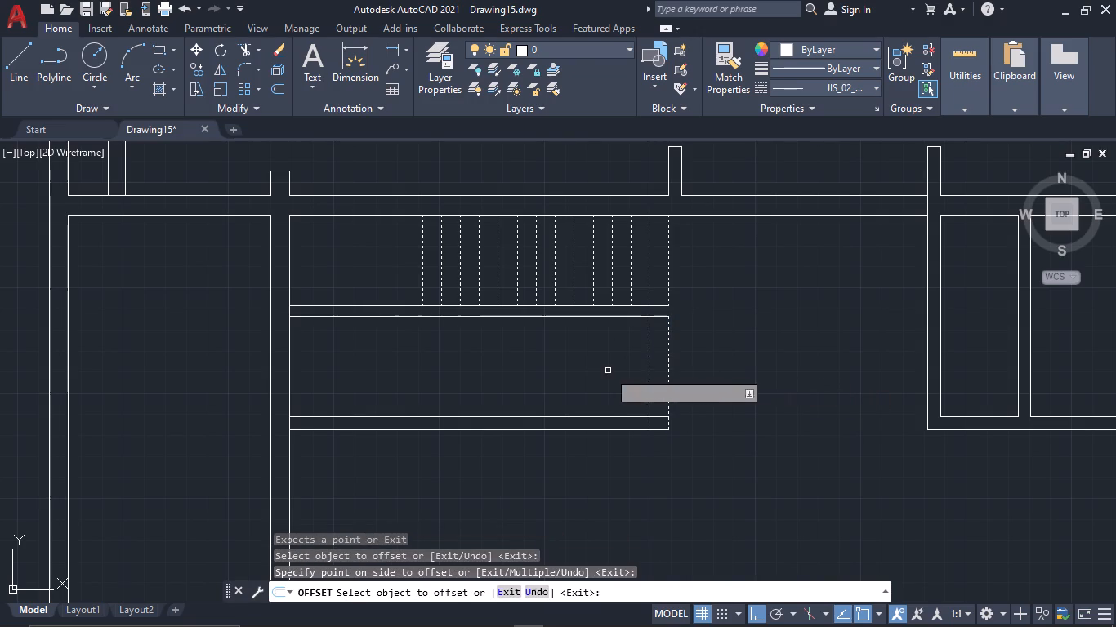
{"action": "left_click", "coordinate": [645, 374]}
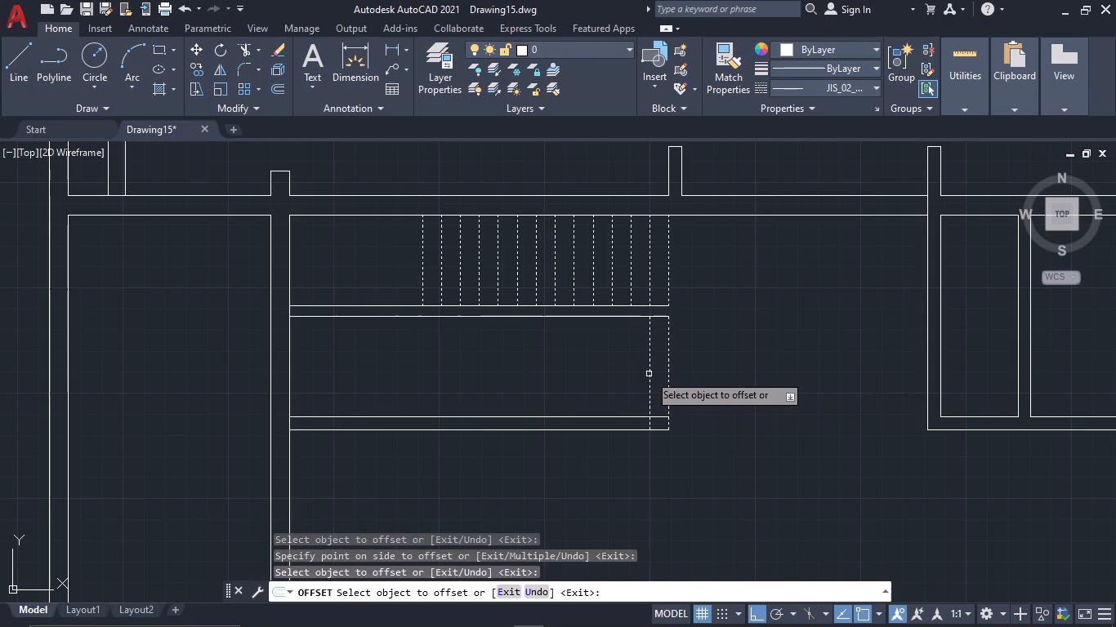
{"action": "left_click", "coordinate": [649, 374]}
{"action": "type", "text": "M"}
{"action": "key", "text": "space"}
{"action": "left_click", "coordinate": [587, 381]}
{"action": "left_click_drag", "start_coordinate": [538, 381], "coordinate": [529, 381]}
{"action": "left_click_drag", "start_coordinate": [519, 381], "coordinate": [511, 381]}
{"action": "left_click", "coordinate": [489, 385]}
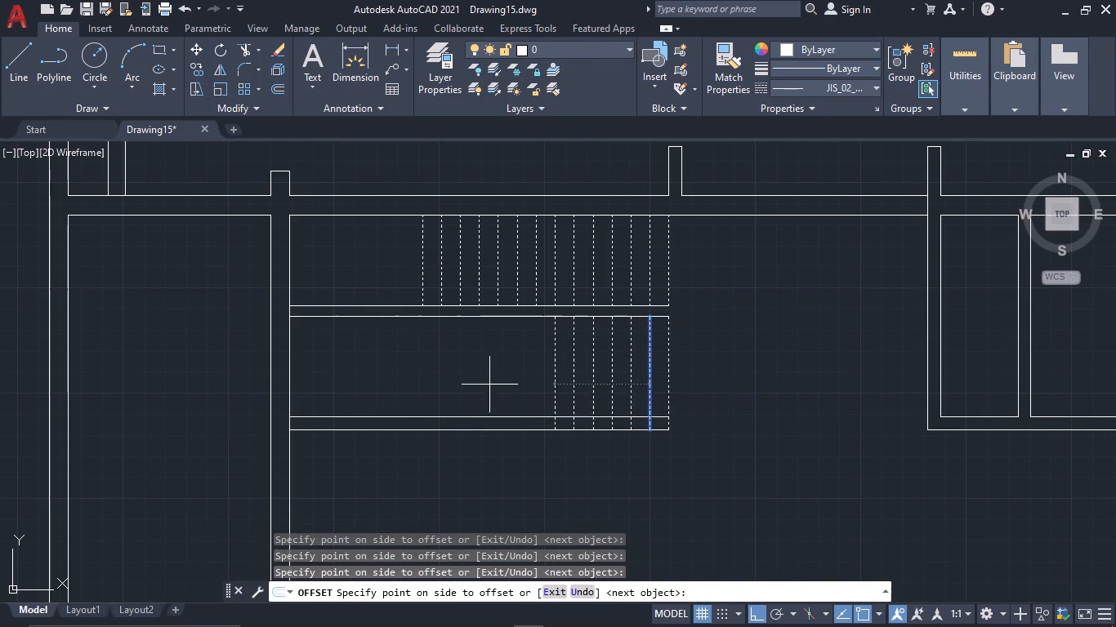
{"action": "left_click_drag", "start_coordinate": [462, 386], "coordinate": [440, 386]}
{"action": "left_click", "coordinate": [420, 386]}
{"action": "left_click", "coordinate": [413, 386]}
{"action": "left_click_drag", "start_coordinate": [398, 386], "coordinate": [388, 386]}
{"action": "left_click", "coordinate": [386, 386]}
{"action": "triple_click", "coordinate": [377, 386]}
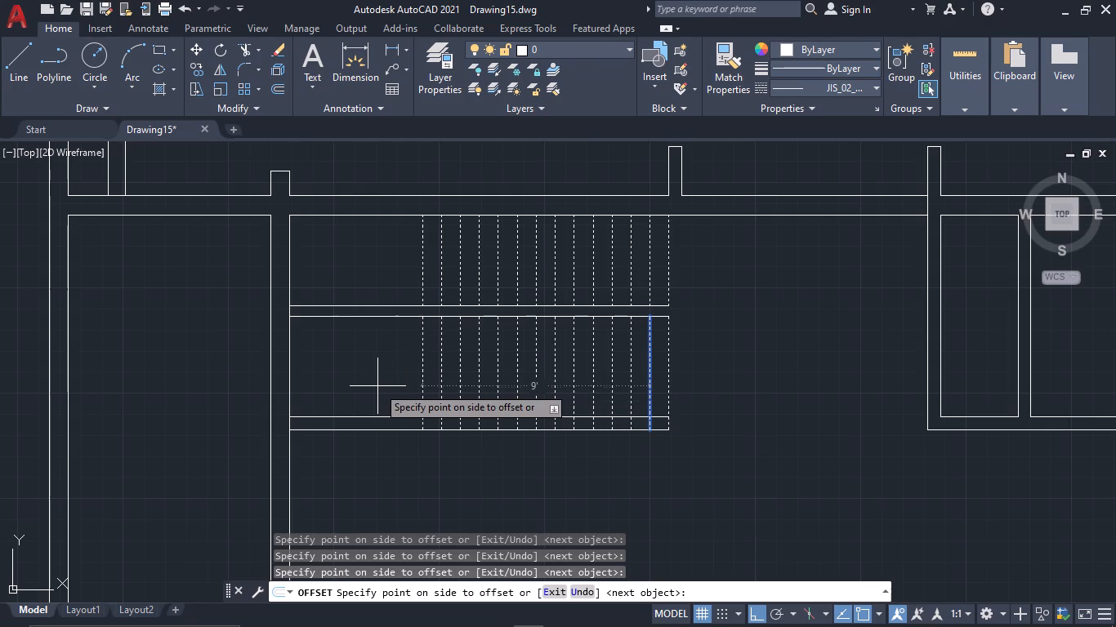
{"action": "key", "text": "Escape"}
Offset the westernmost dashed line south of the partition 9" further west, in line with the last one north of it.
{"action": "type", "text": "OF"}
{"action": "key", "text": "space"}
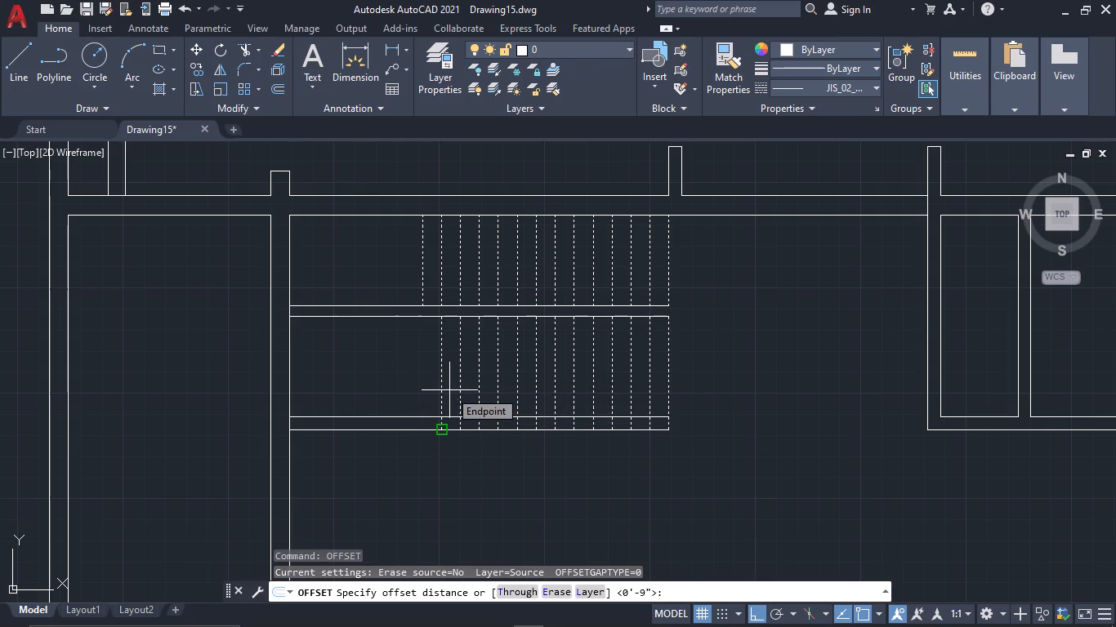
{"action": "key", "text": "9"}
{"action": "key", "text": "shift+quotedbl"}
{"action": "key", "text": "space"}
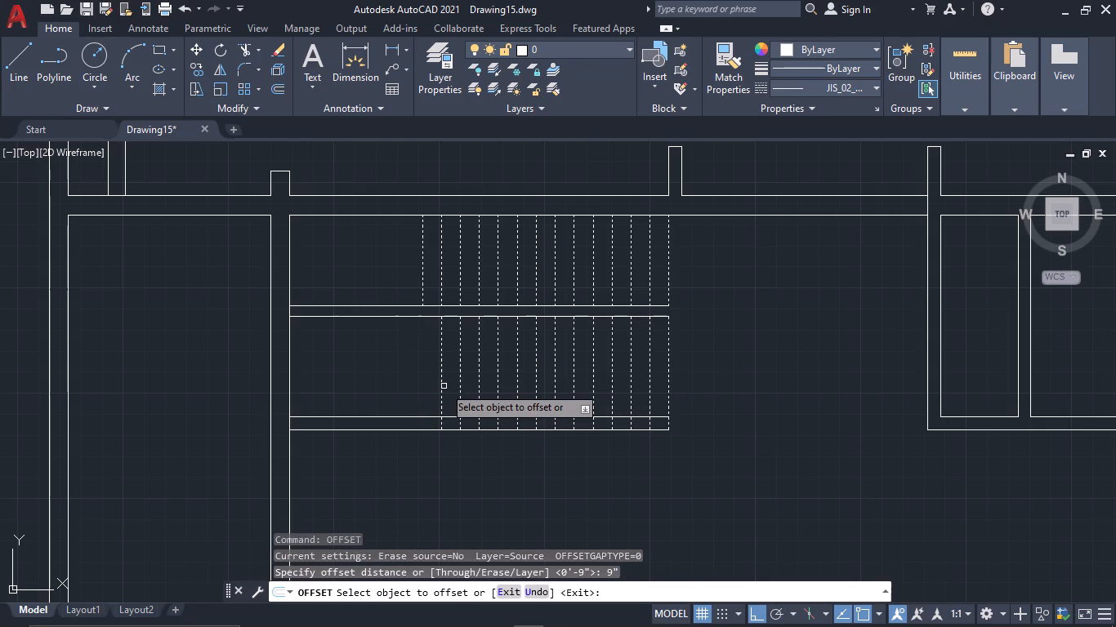
{"action": "left_click", "coordinate": [441, 386]}
{"action": "left_click", "coordinate": [375, 383]}
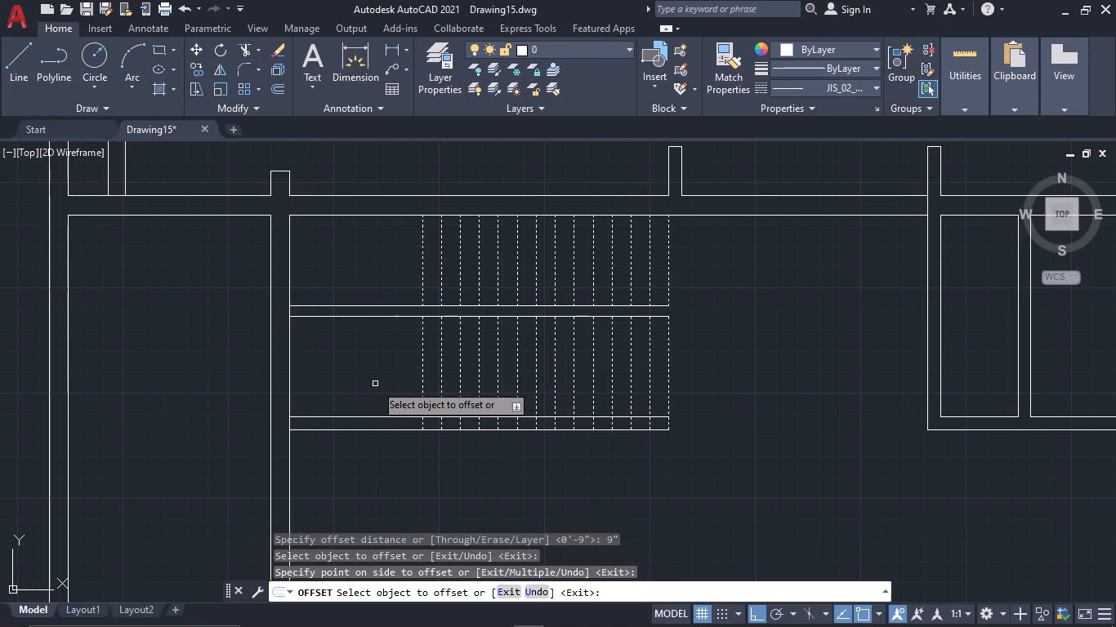
{"action": "key", "text": "Escape"}
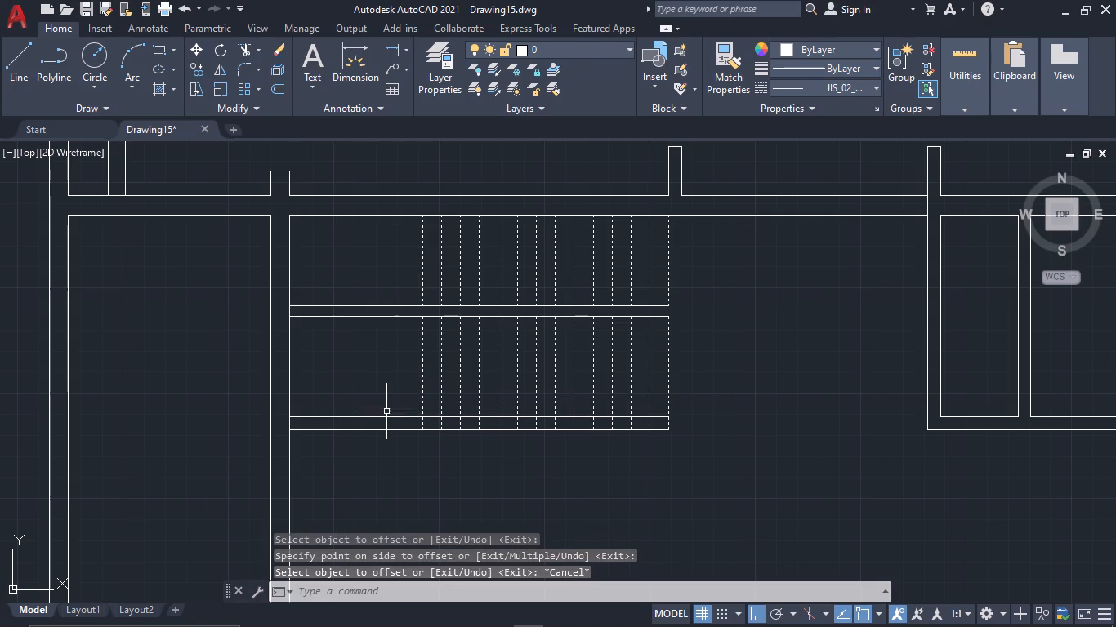
Trim the dashed tread lines between the two faces of the staircase's south wall, except the easternmost line.
{"action": "scroll", "coordinate": [404, 445], "scroll_direction": "up", "scroll_amount": 1}
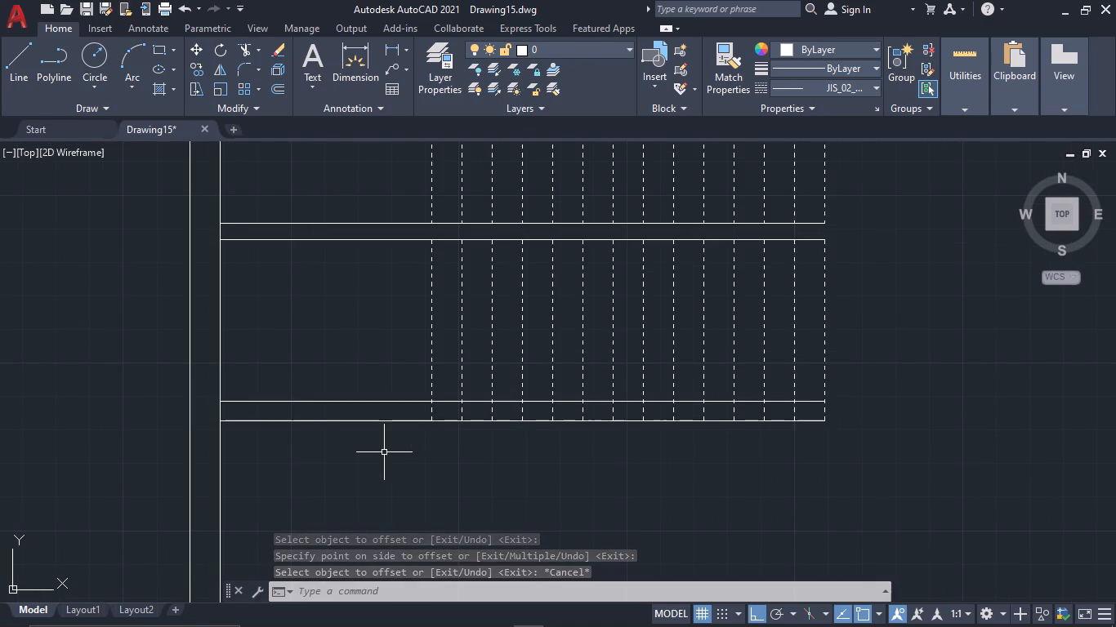
{"action": "type", "text": "TR"}
{"action": "key", "text": "space"}
{"action": "scroll", "coordinate": [404, 428], "scroll_direction": "up", "scroll_amount": 3}
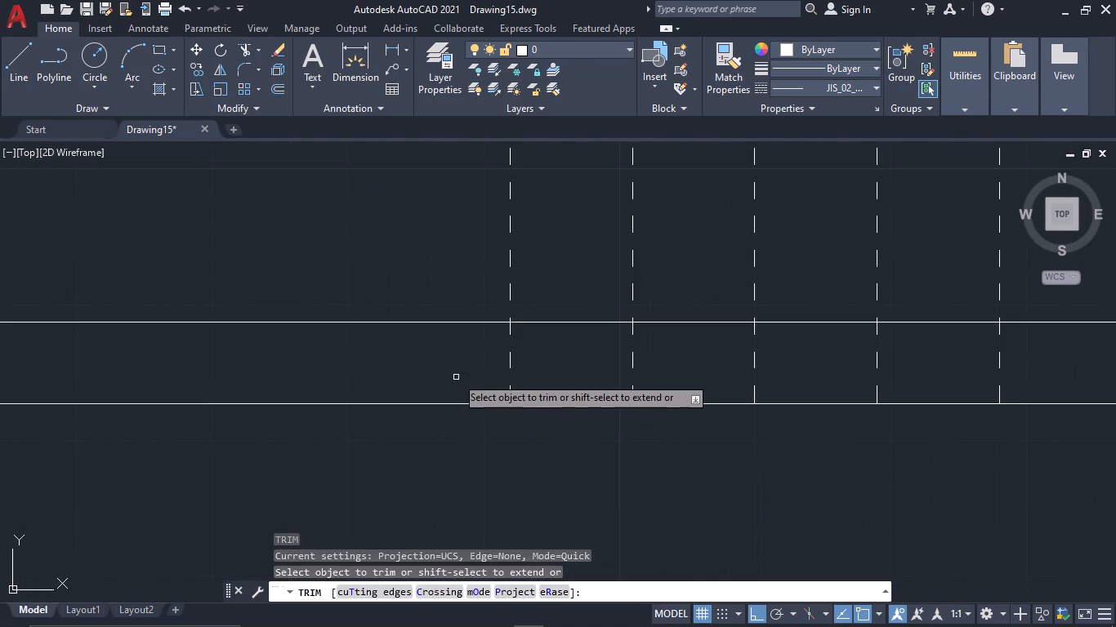
{"action": "left_click_drag", "start_coordinate": [458, 372], "coordinate": [766, 358]}
{"action": "middle_click_drag", "start_coordinate": [775, 358], "coordinate": [355, 358]}
{"action": "left_click_drag", "start_coordinate": [353, 359], "coordinate": [959, 360]}
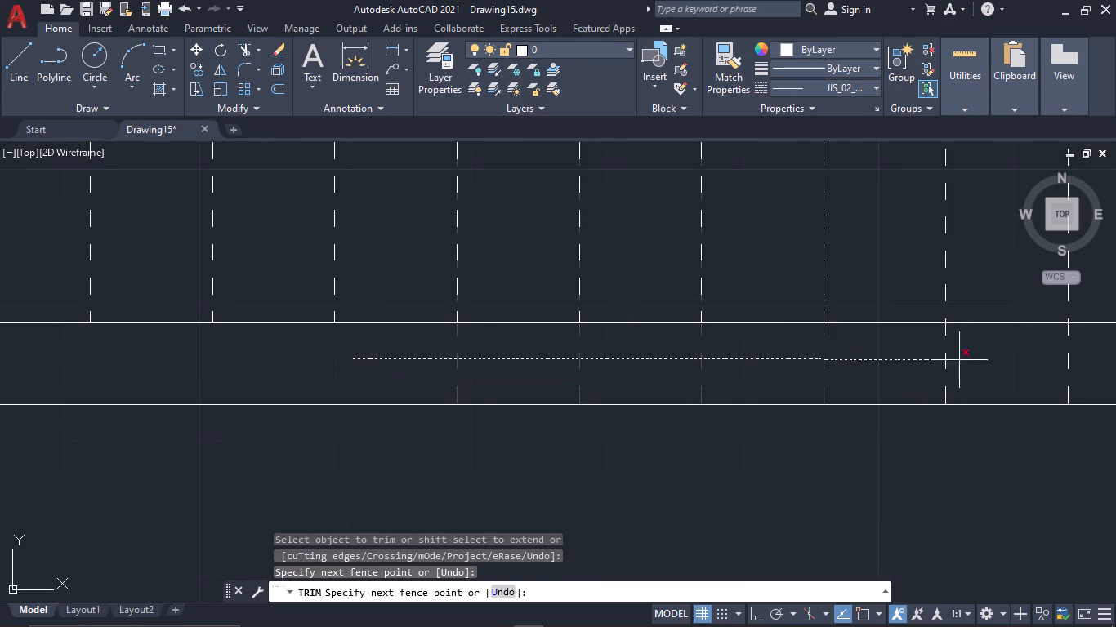
{"action": "left_click_drag", "start_coordinate": [959, 360], "coordinate": [1021, 356]}
{"action": "middle_click_drag", "start_coordinate": [1008, 362], "coordinate": [304, 369]}
{"action": "left_click_drag", "start_coordinate": [310, 370], "coordinate": [900, 356]}
{"action": "scroll", "coordinate": [884, 362], "scroll_direction": "down", "scroll_amount": 5}
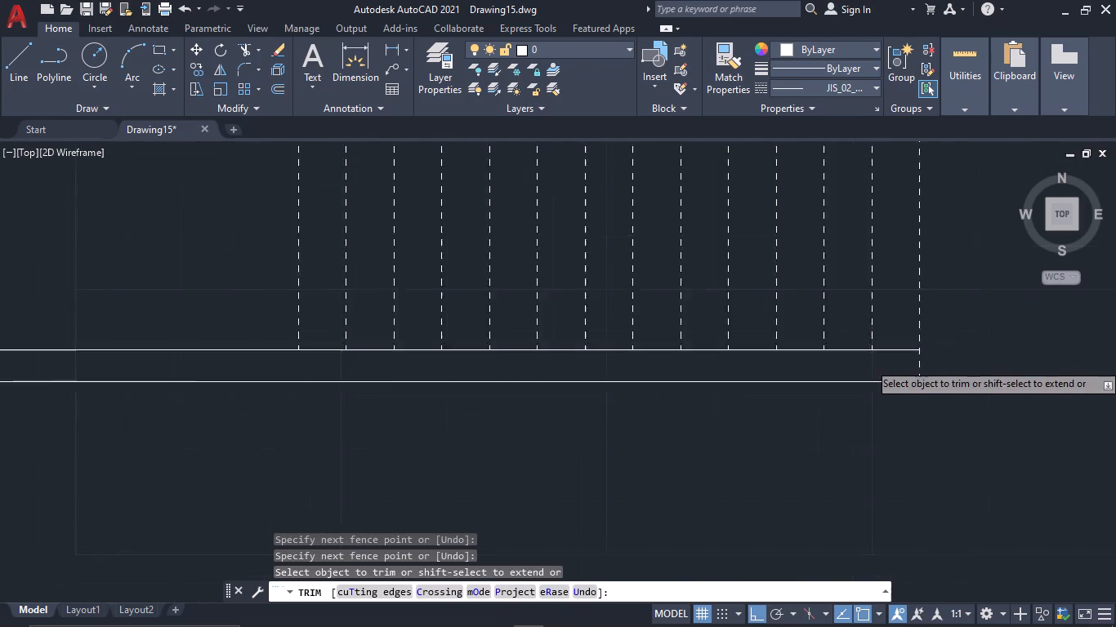
{"action": "key", "text": "Escape"}
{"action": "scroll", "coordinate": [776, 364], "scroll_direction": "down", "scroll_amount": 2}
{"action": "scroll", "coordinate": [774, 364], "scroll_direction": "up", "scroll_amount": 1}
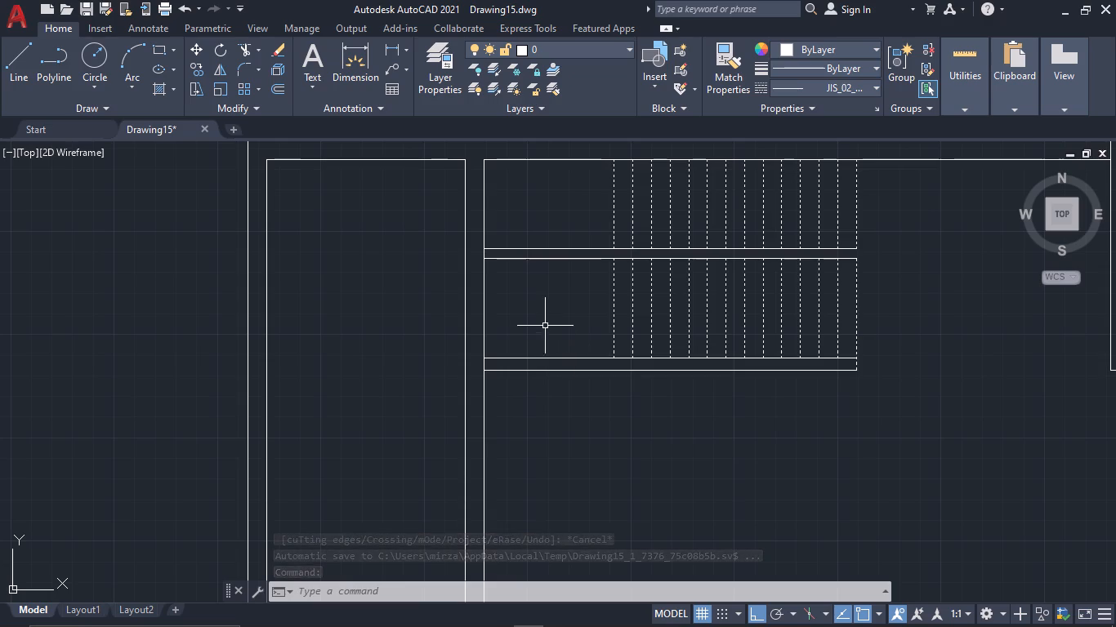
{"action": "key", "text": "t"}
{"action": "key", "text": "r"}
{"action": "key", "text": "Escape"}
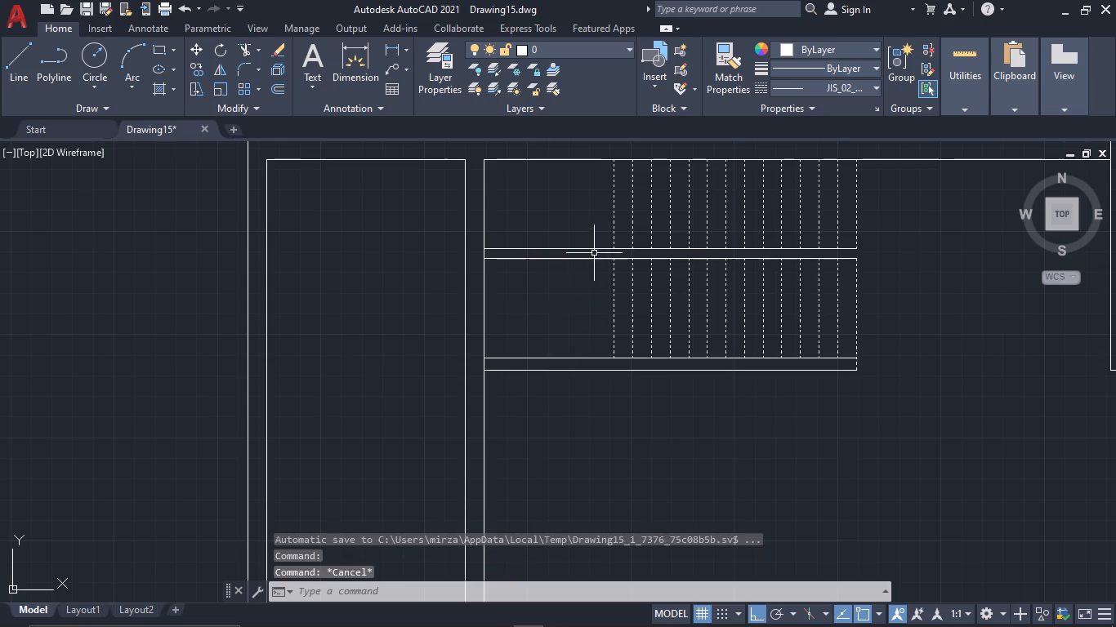
Draw a short dashed line across the 5" partition, joining its two faces at the westernmost treads.
{"action": "scroll", "coordinate": [594, 252], "scroll_direction": "up", "scroll_amount": 2}
{"action": "key", "text": "l"}
{"action": "key", "text": "space"}
{"action": "left_click", "coordinate": [645, 242]}
{"action": "left_click", "coordinate": [646, 268]}
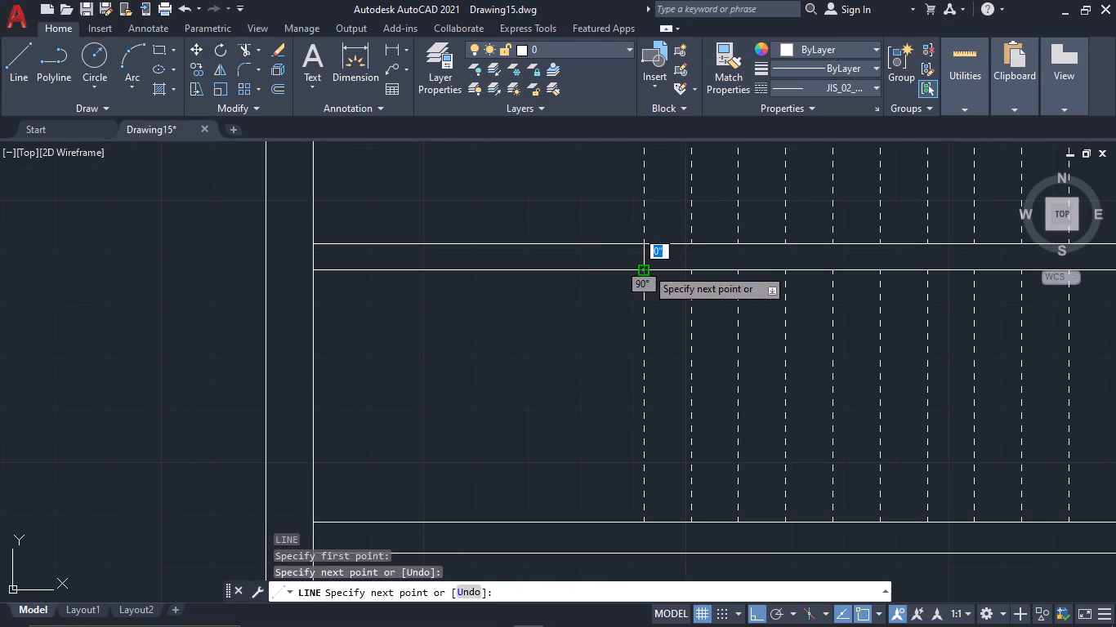
{"action": "key", "text": "Escape"}
Trim both faces of the 5" partition between the westernmost treads and the wall to the west.
{"action": "key", "text": "t"}
{"action": "type", "text": "R"}
{"action": "key", "text": "space"}
{"action": "left_click_drag", "start_coordinate": [570, 306], "coordinate": [565, 189]}
{"action": "scroll", "coordinate": [548, 251], "scroll_direction": "down", "scroll_amount": 4}
{"action": "key", "text": "Escape"}
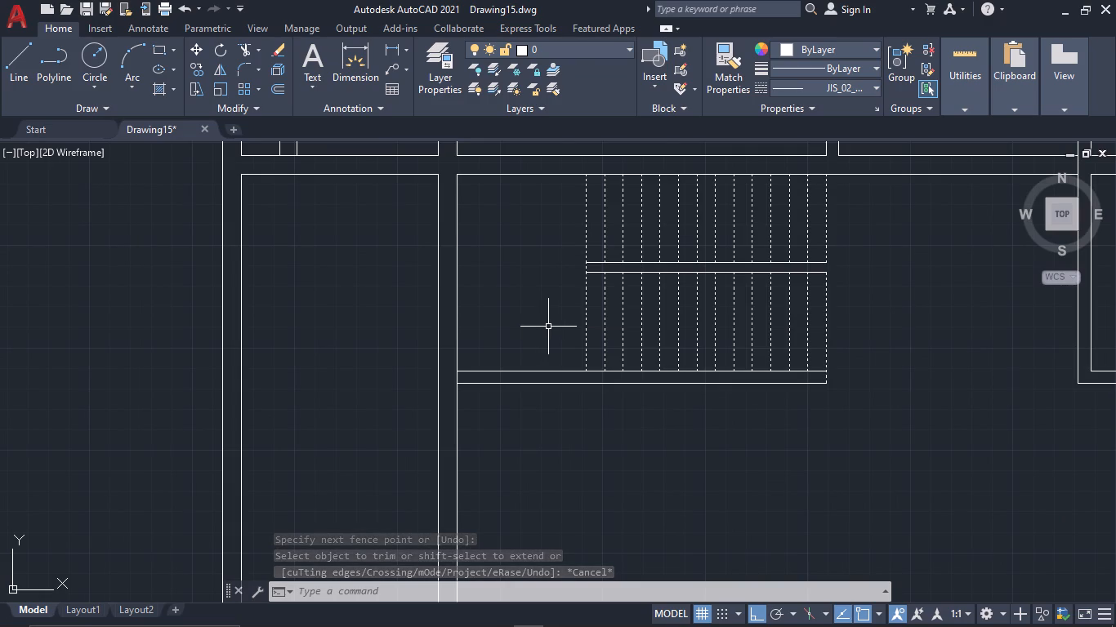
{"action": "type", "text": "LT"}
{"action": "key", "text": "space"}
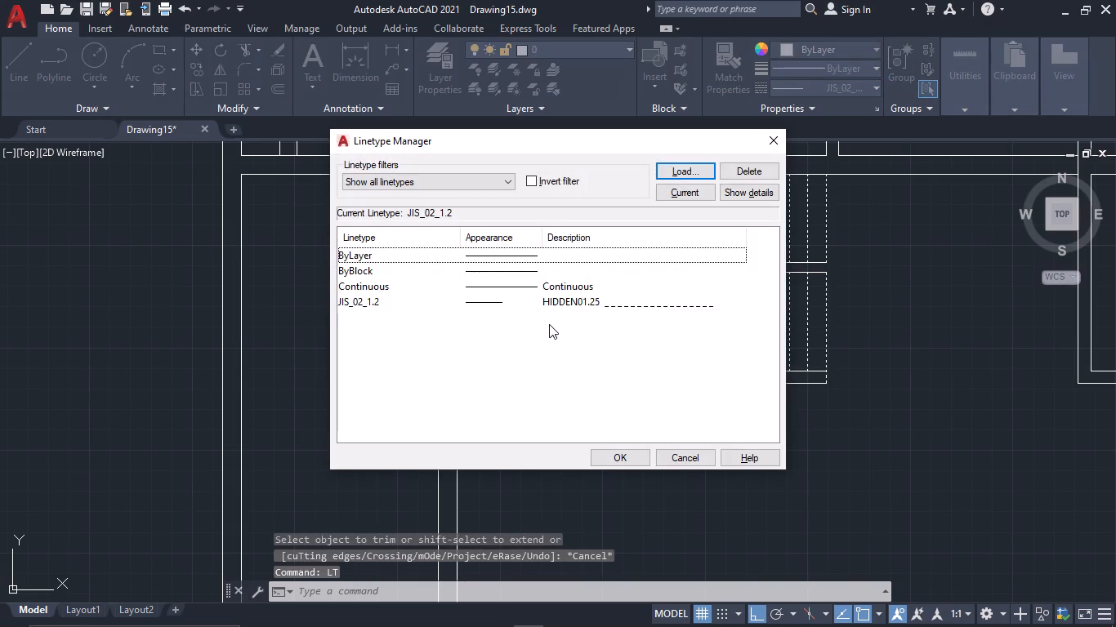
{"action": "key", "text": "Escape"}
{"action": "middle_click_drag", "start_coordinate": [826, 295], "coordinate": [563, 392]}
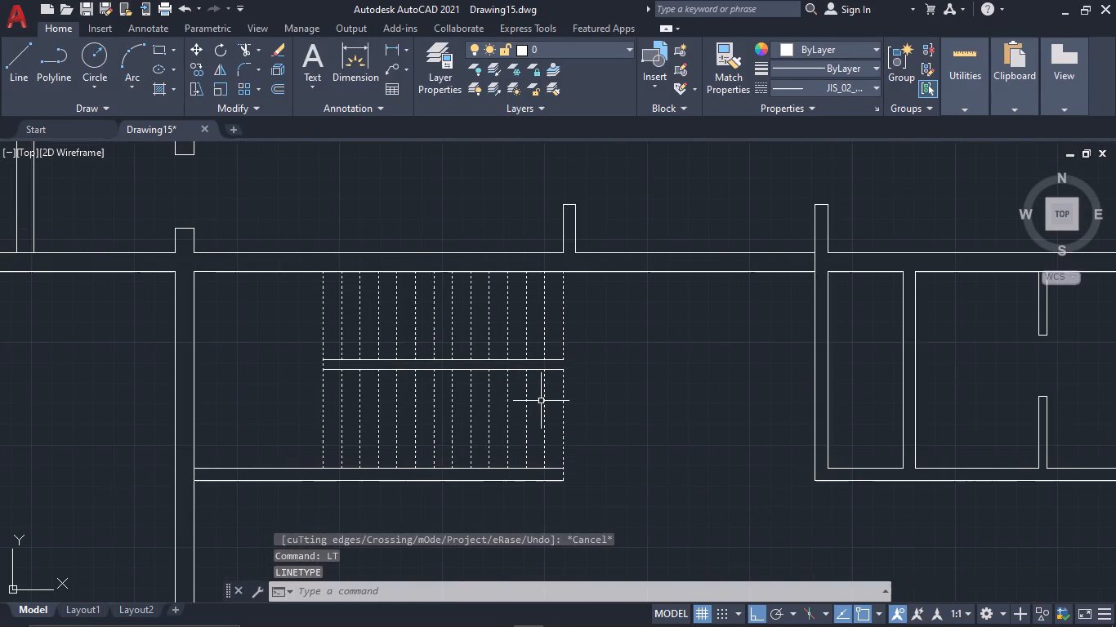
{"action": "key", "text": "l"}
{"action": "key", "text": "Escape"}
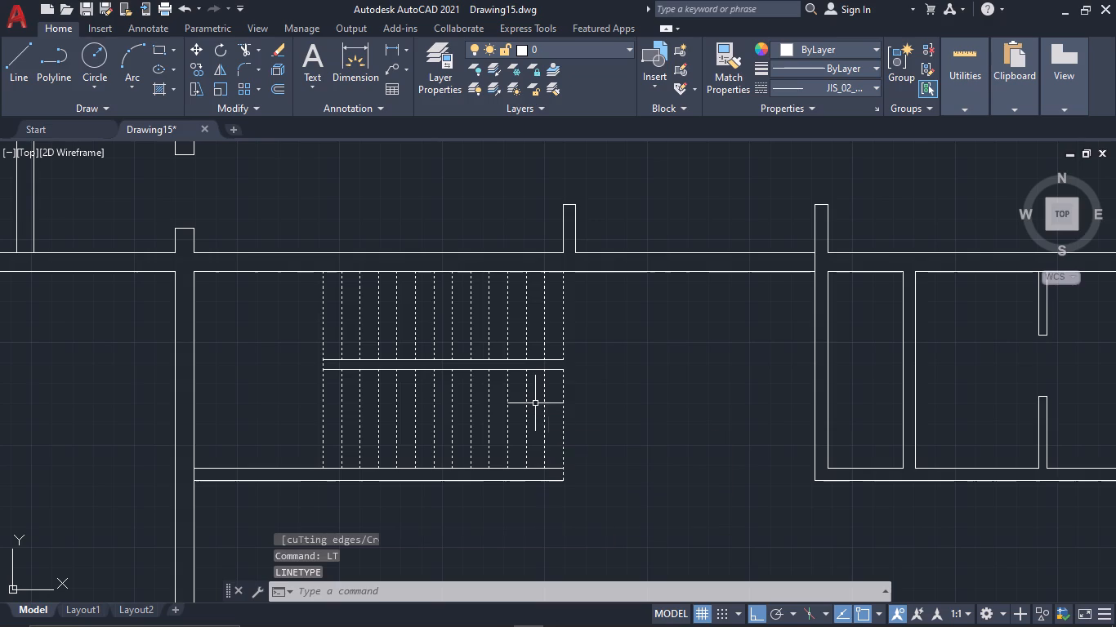
Draw a dashed line south across the horizontal wall from the east face of the wall stub northeast of the stairs.
{"action": "type", "text": "L"}
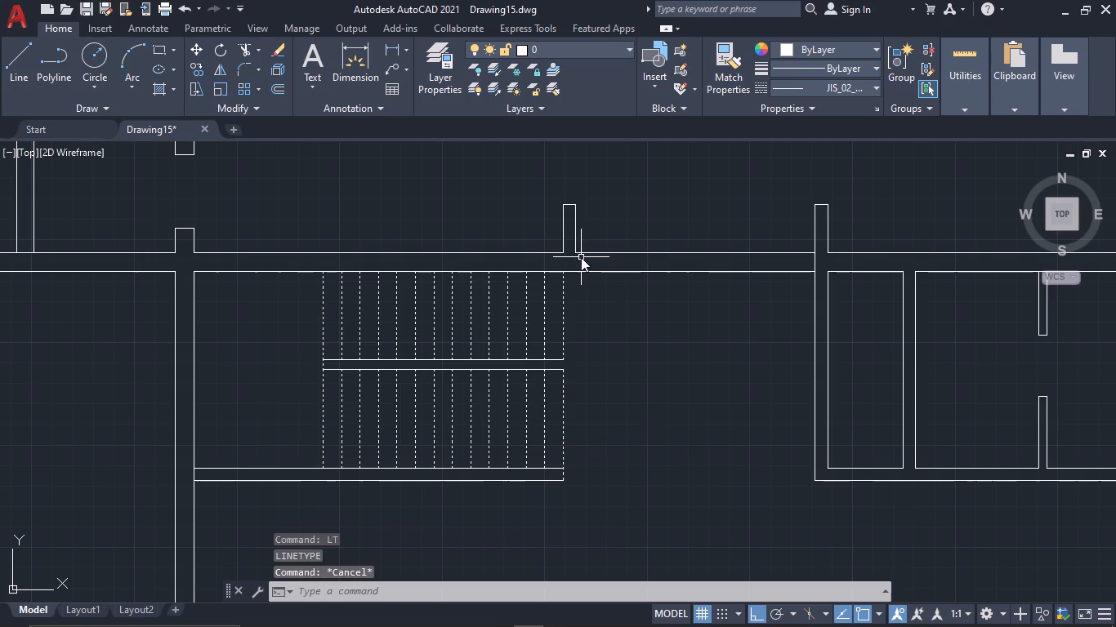
{"action": "key", "text": "space"}
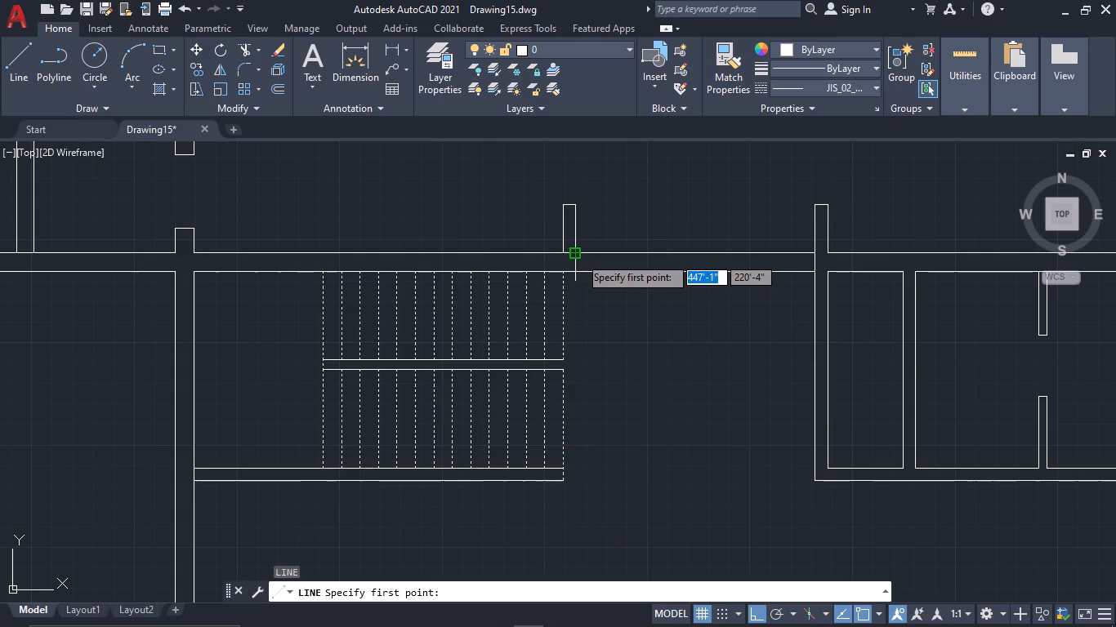
{"action": "left_click", "coordinate": [579, 256]}
{"action": "left_click", "coordinate": [587, 293]}
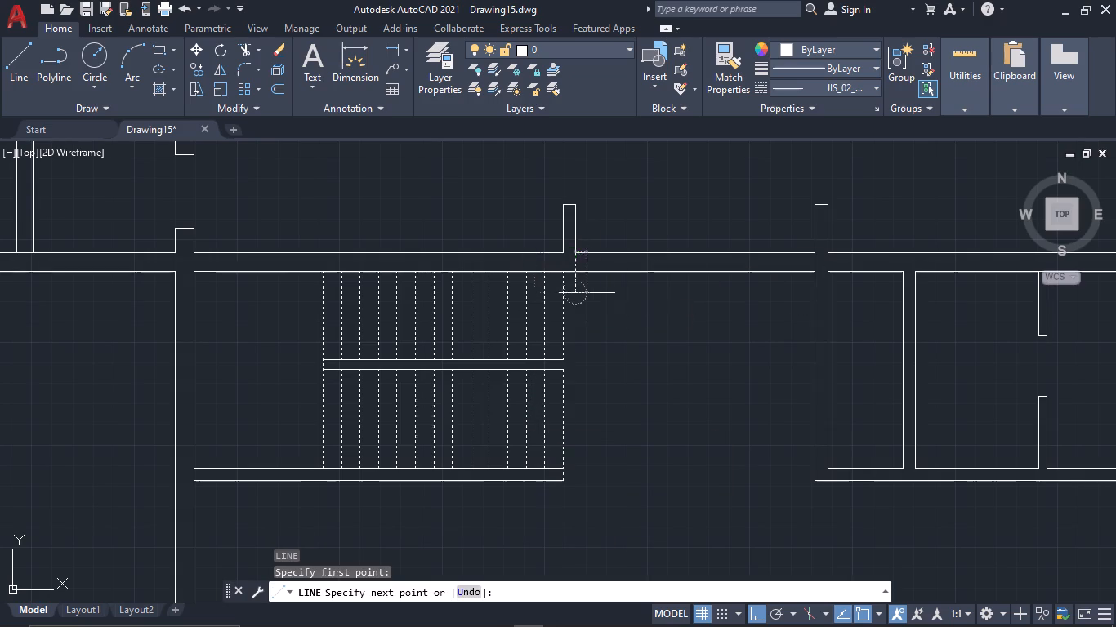
{"action": "key", "text": "Escape"}
Trim both faces of the horizontal wall from the short dashed line east to the next vertical wall.
{"action": "key", "text": "t"}
{"action": "key", "text": "r"}
{"action": "key", "text": "space"}
{"action": "left_click_drag", "start_coordinate": [734, 316], "coordinate": [733, 231]}
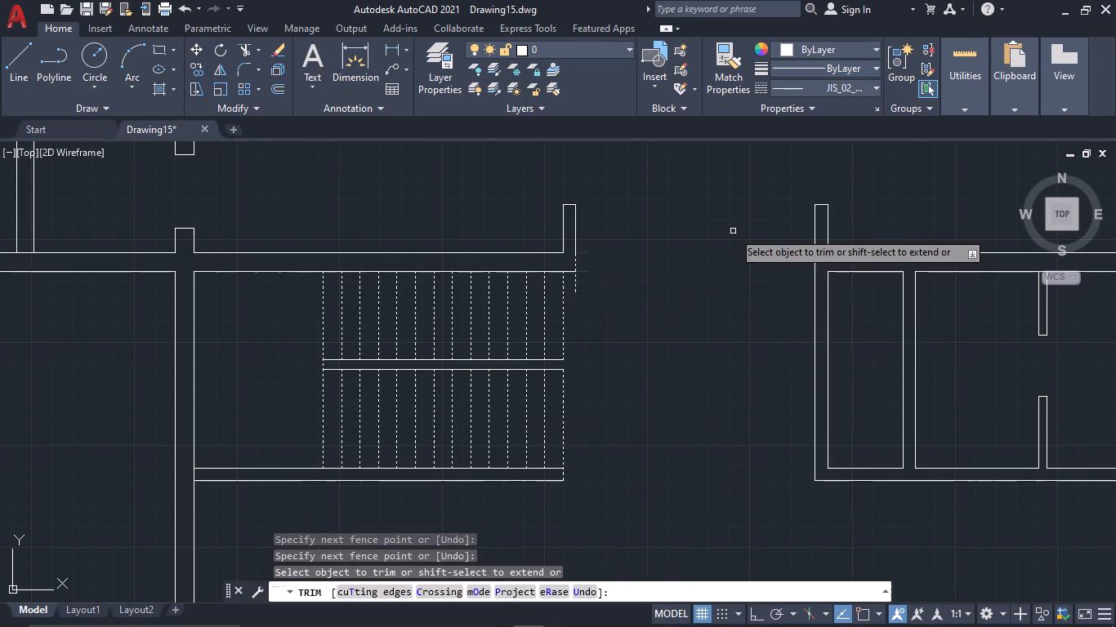
{"action": "key", "text": "Escape"}
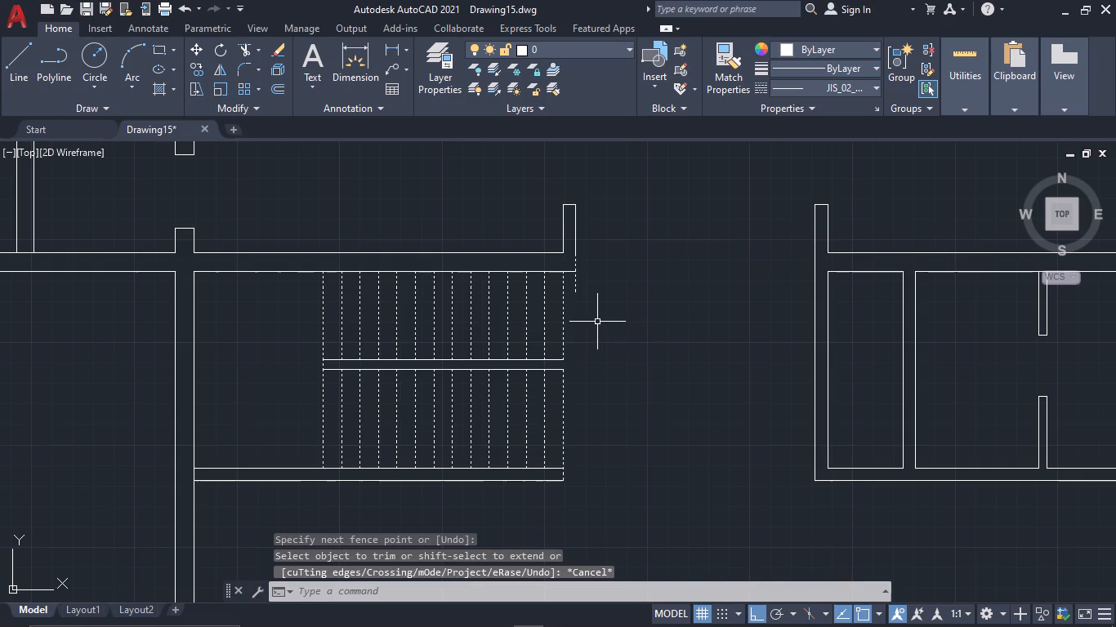
Draw a dashed line about 10'-3" long across the opening, from the wall's south corner to the opposite wall's east face.
{"action": "key", "text": "l"}
{"action": "key", "text": "space"}
{"action": "left_click", "coordinate": [574, 273]}
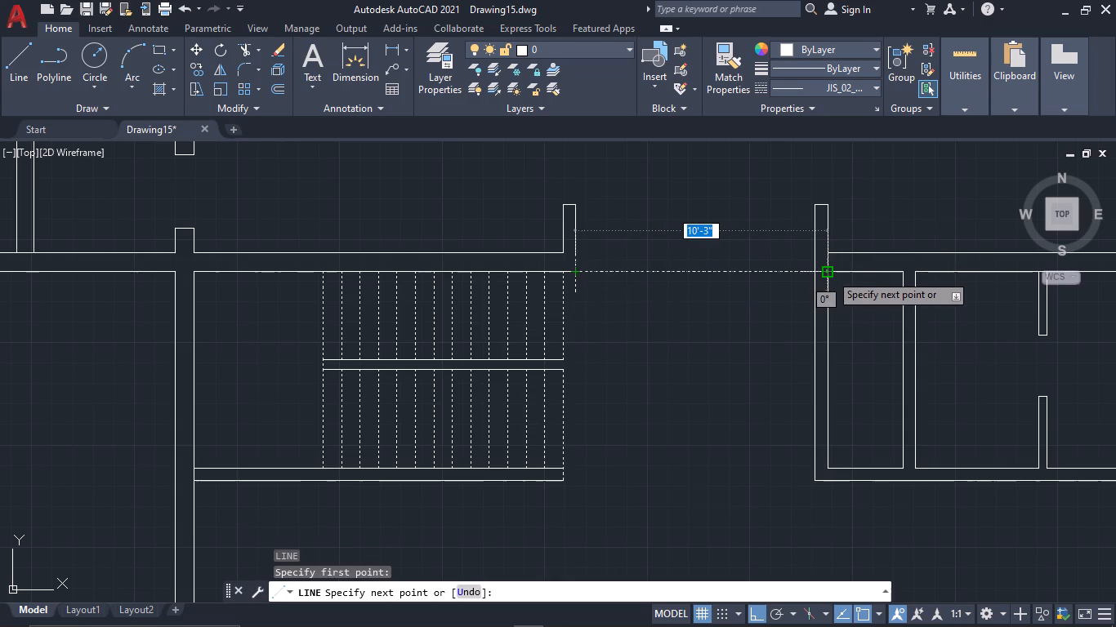
{"action": "left_click", "coordinate": [830, 273]}
{"action": "key", "text": "Escape"}
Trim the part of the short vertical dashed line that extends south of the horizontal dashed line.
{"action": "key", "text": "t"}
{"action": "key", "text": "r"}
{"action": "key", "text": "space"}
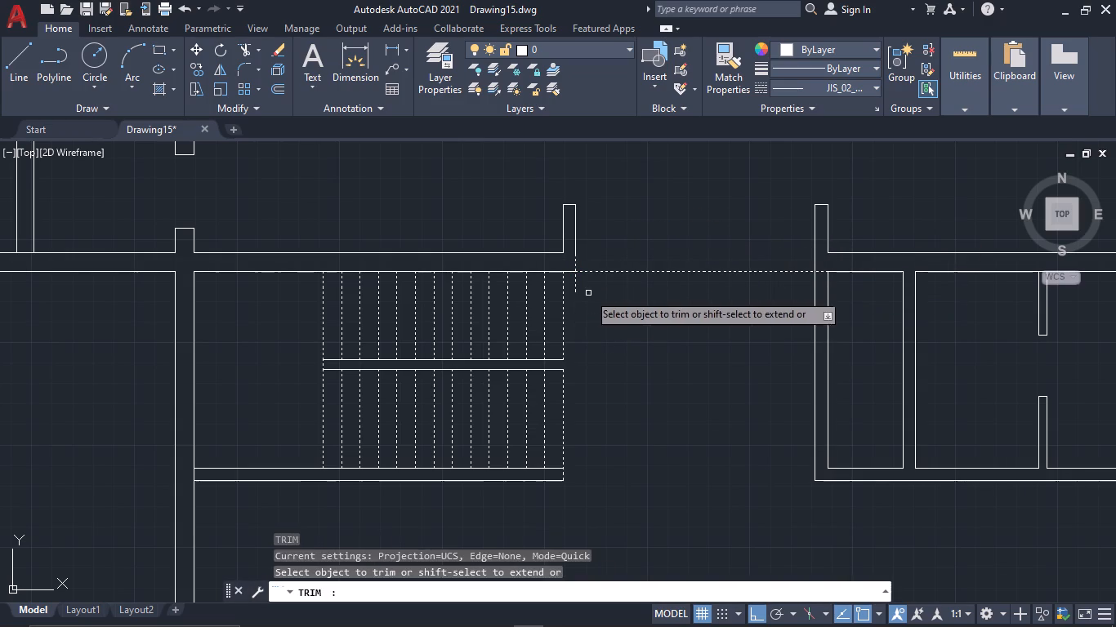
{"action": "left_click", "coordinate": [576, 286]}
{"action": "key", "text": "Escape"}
Make ByLayer the current linetype.
{"action": "scroll", "coordinate": [591, 268], "scroll_direction": "up", "scroll_amount": 2}
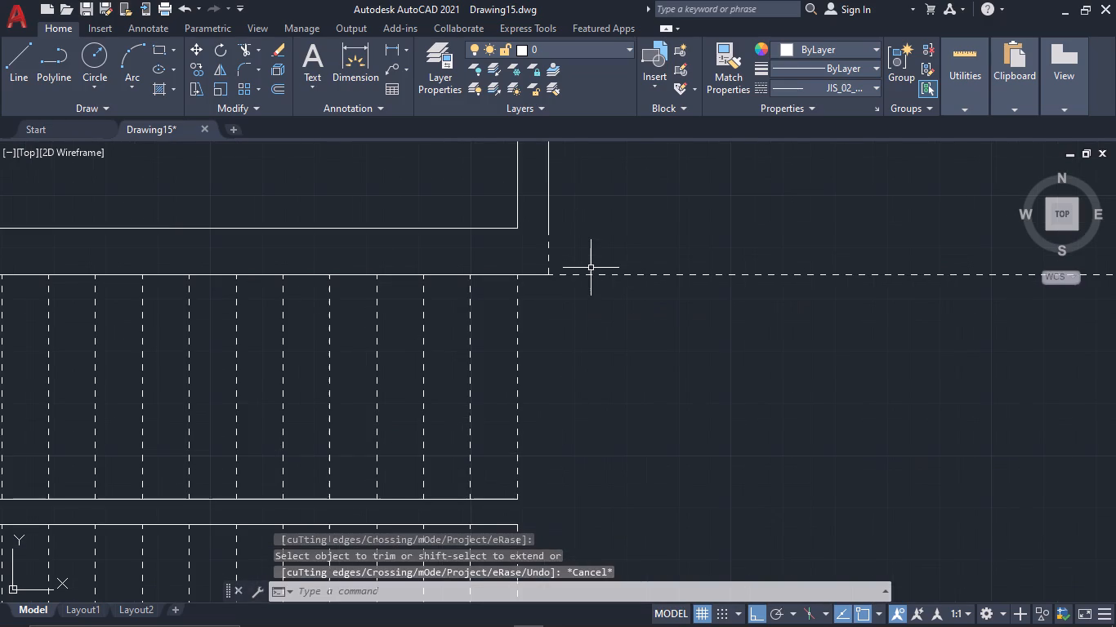
{"action": "type", "text": "LT"}
{"action": "key", "text": "space"}
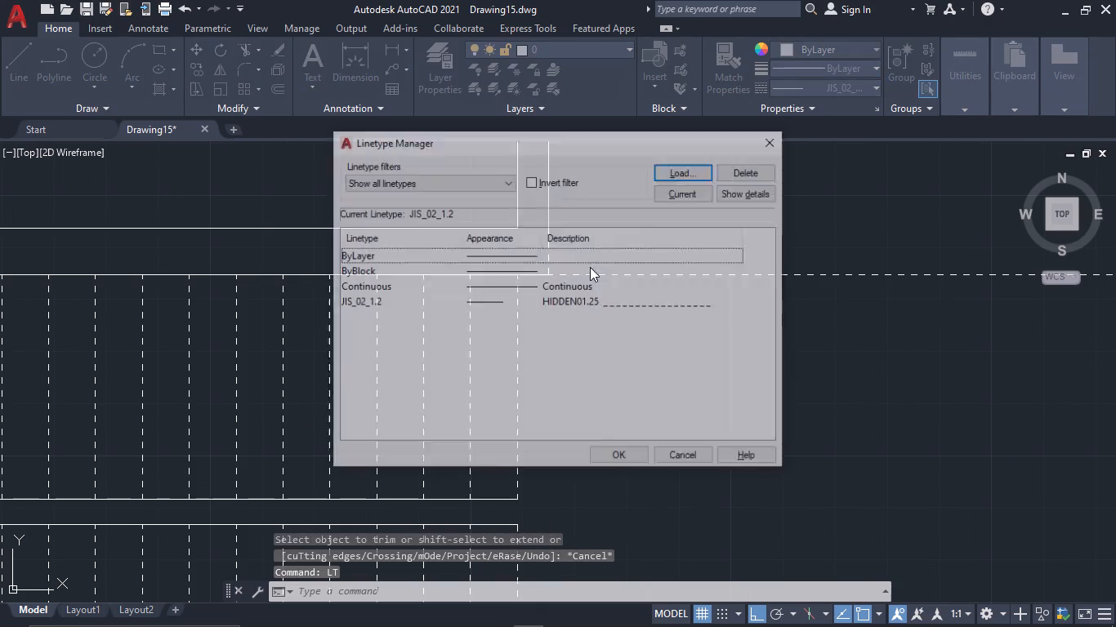
{"action": "double_click", "coordinate": [550, 254]}
{"action": "left_click", "coordinate": [626, 455]}
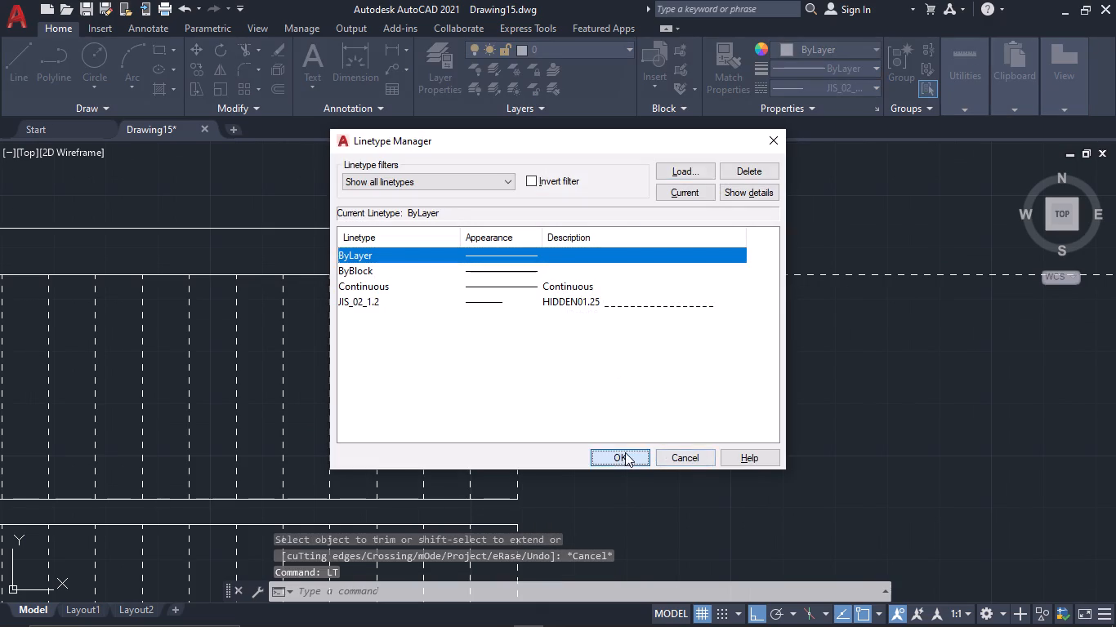
Erase the short vertical dashed line at the west end of the opening.
{"action": "left_click", "coordinate": [551, 263]}
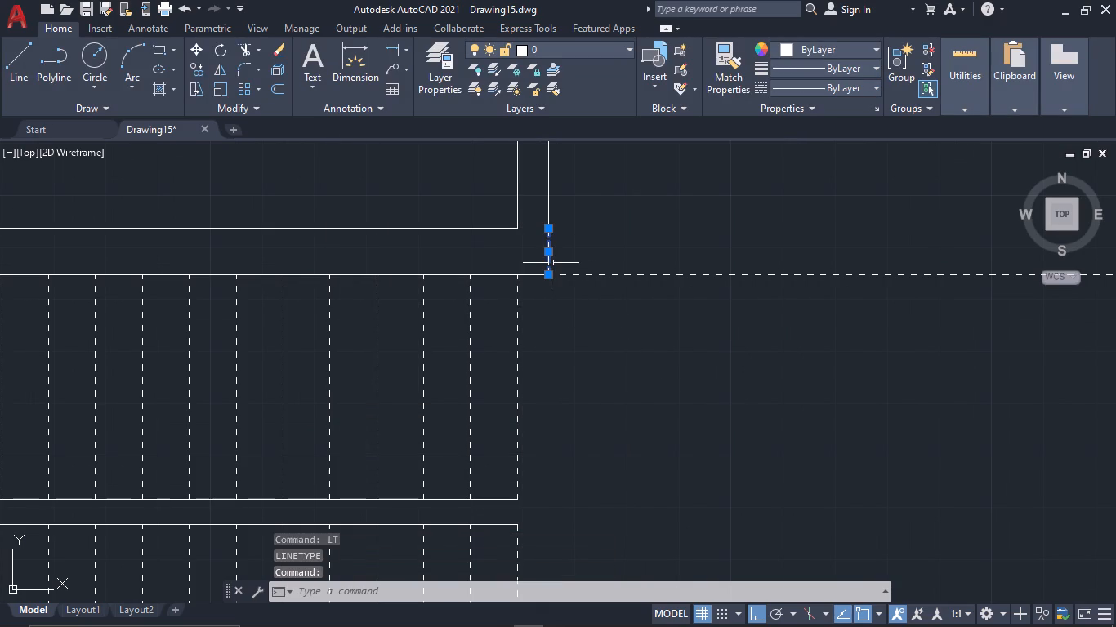
{"action": "type", "text": "E"}
{"action": "key", "text": "space"}
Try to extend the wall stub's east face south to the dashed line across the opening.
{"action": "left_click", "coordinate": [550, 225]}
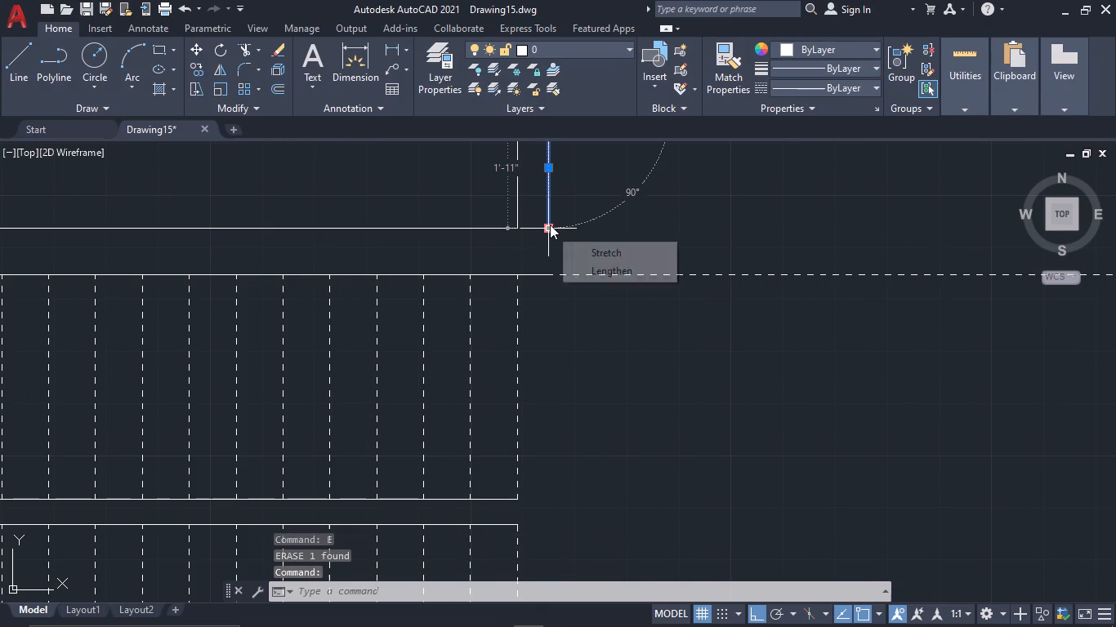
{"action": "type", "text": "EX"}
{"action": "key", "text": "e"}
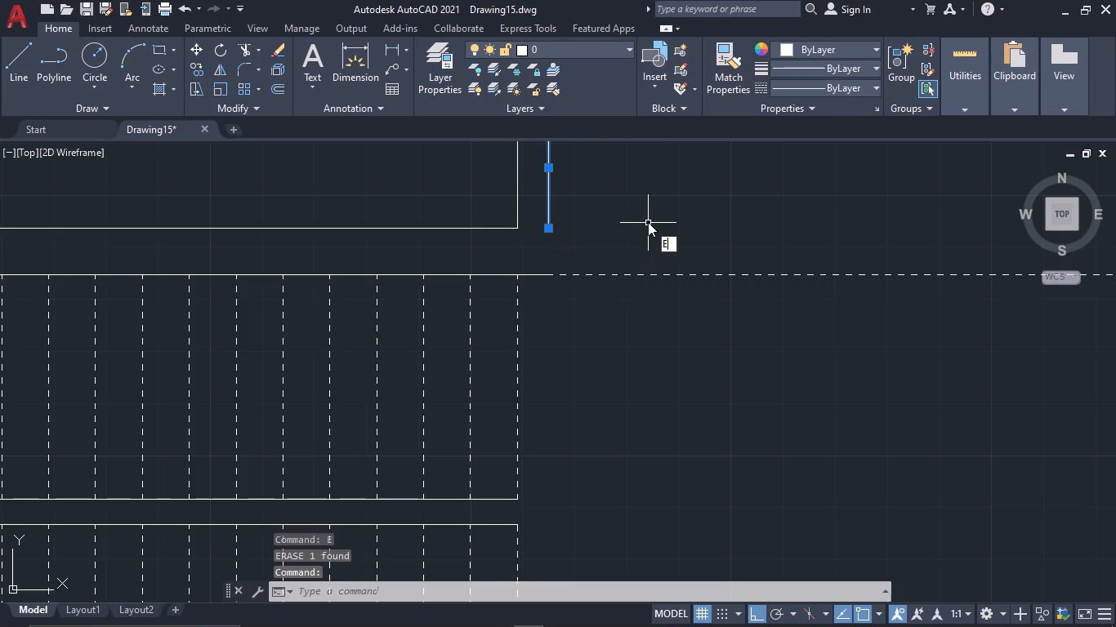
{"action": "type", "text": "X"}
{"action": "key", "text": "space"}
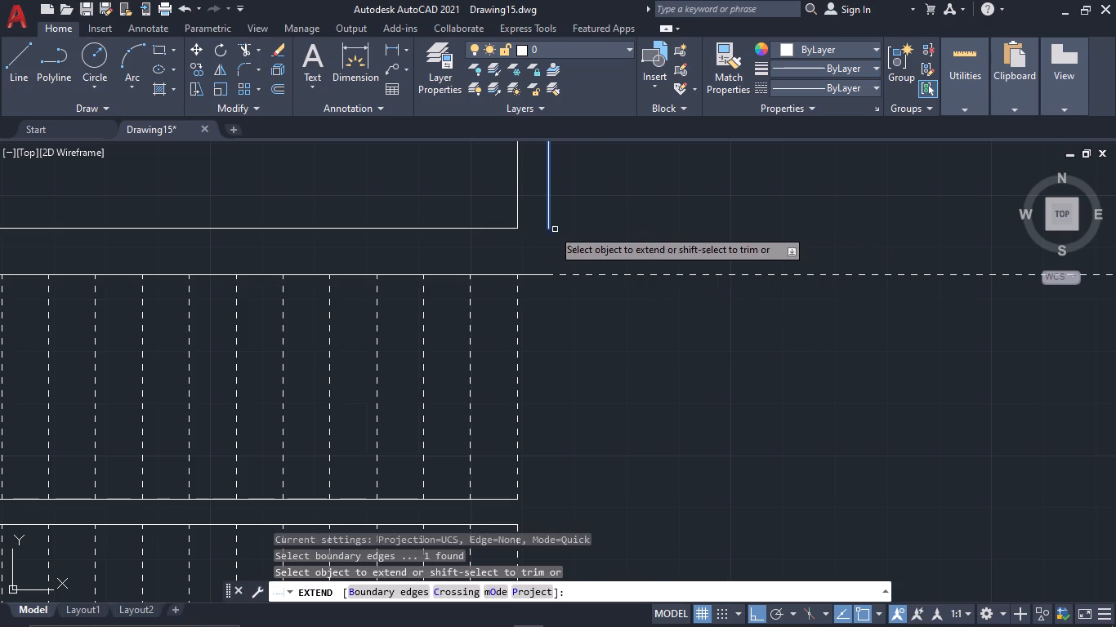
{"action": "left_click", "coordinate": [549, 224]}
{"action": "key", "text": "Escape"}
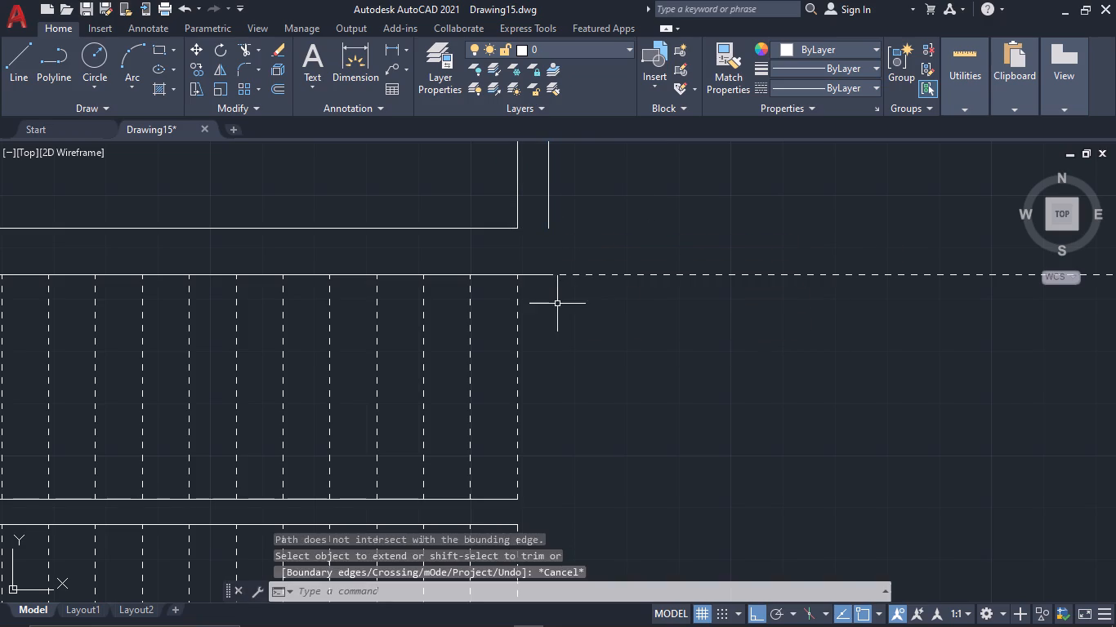
Draw a solid line from the lower end of the wall stub's east face down to the dashed line.
{"action": "key", "text": "l"}
{"action": "key", "text": "space"}
{"action": "left_click", "coordinate": [551, 230]}
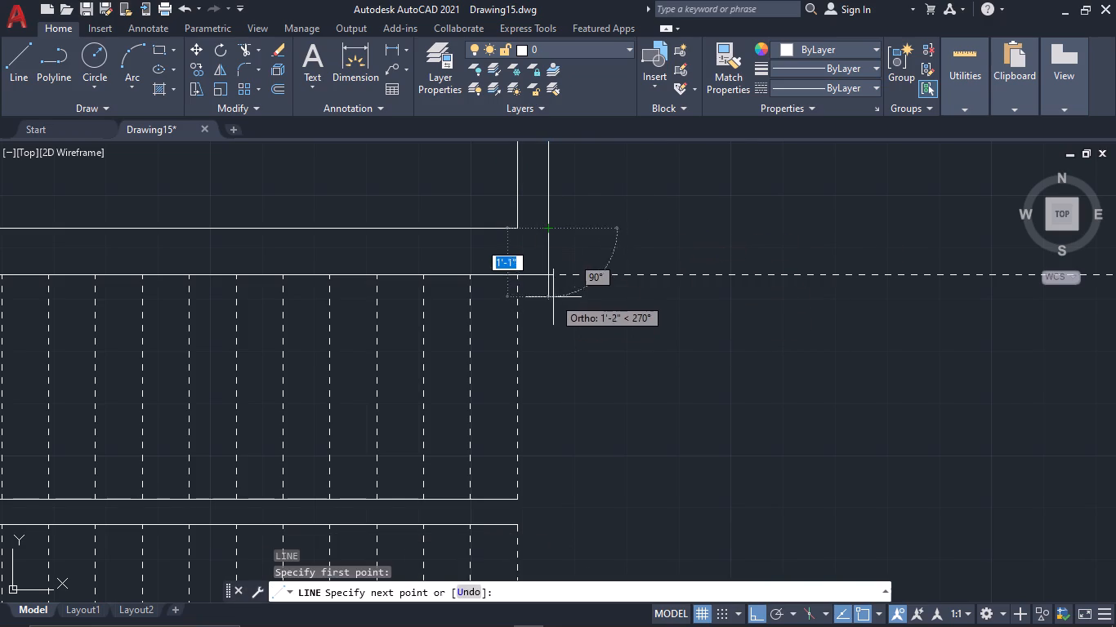
{"action": "left_click", "coordinate": [552, 276]}
{"action": "key", "text": "Escape"}
Trim the dashed opening line between the two faces of the vertical wall at its east end.
{"action": "scroll", "coordinate": [739, 354], "scroll_direction": "down", "scroll_amount": 2}
{"action": "middle_click_drag", "start_coordinate": [770, 358], "coordinate": [583, 365]}
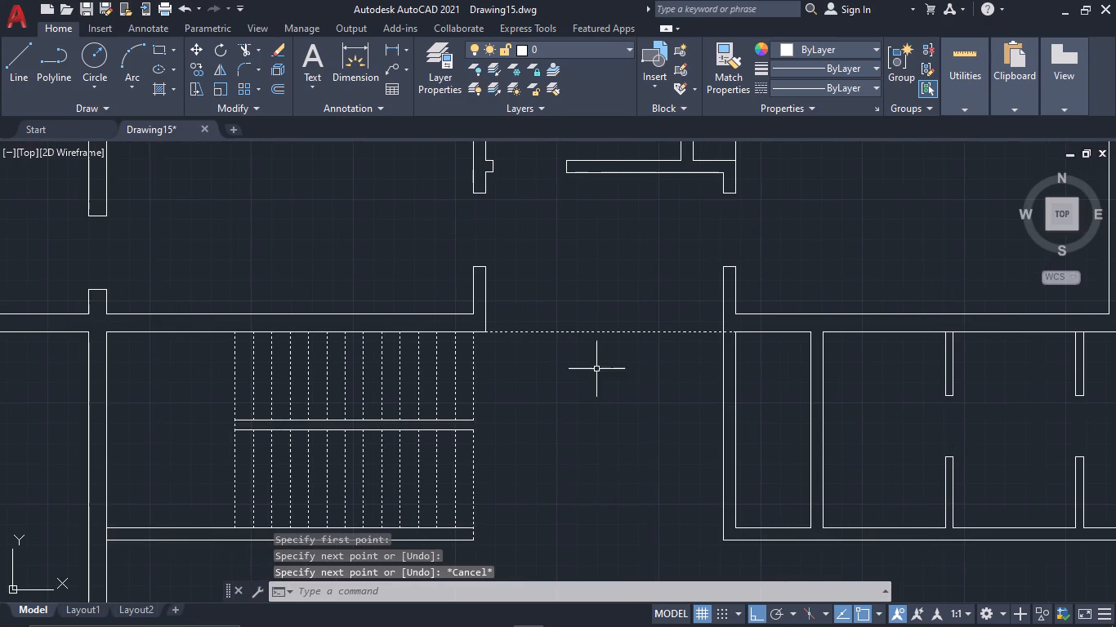
{"action": "key", "text": "t"}
{"action": "key", "text": "r"}
{"action": "key", "text": "space"}
{"action": "scroll", "coordinate": [711, 327], "scroll_direction": "up", "scroll_amount": 2}
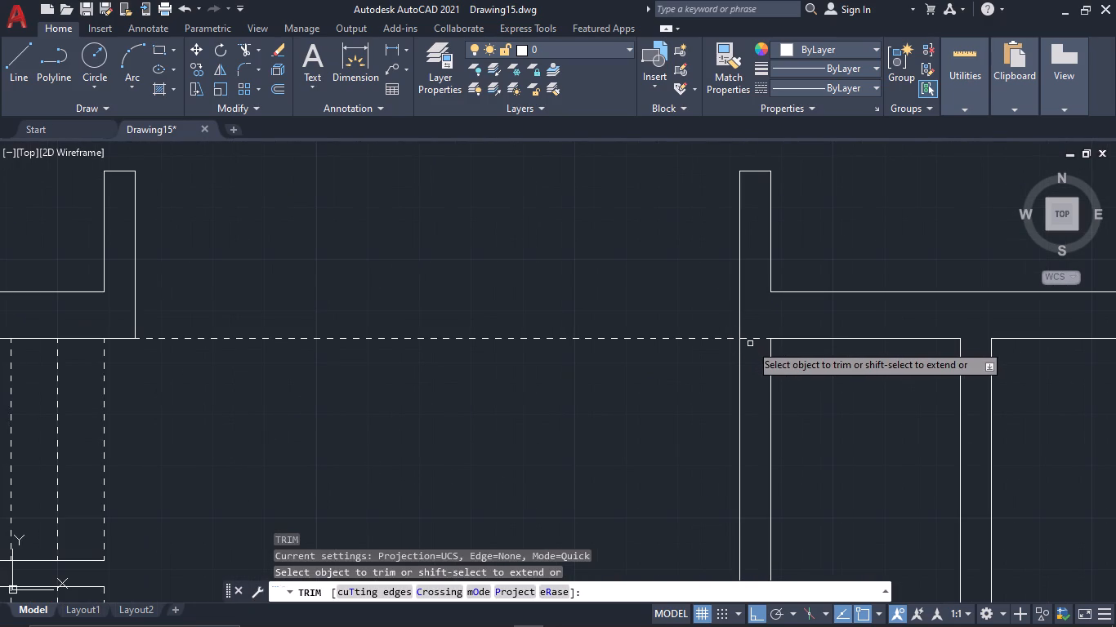
{"action": "left_click", "coordinate": [750, 340]}
{"action": "key", "text": "Escape"}
Make JIS_02_1.2 the current linetype.
{"action": "scroll", "coordinate": [612, 434], "scroll_direction": "down", "scroll_amount": 2}
{"action": "middle_click_drag", "start_coordinate": [611, 434], "coordinate": [678, 369]}
{"action": "scroll", "coordinate": [678, 369], "scroll_direction": "down", "scroll_amount": 2}
{"action": "middle_click_drag", "start_coordinate": [678, 369], "coordinate": [681, 369]}
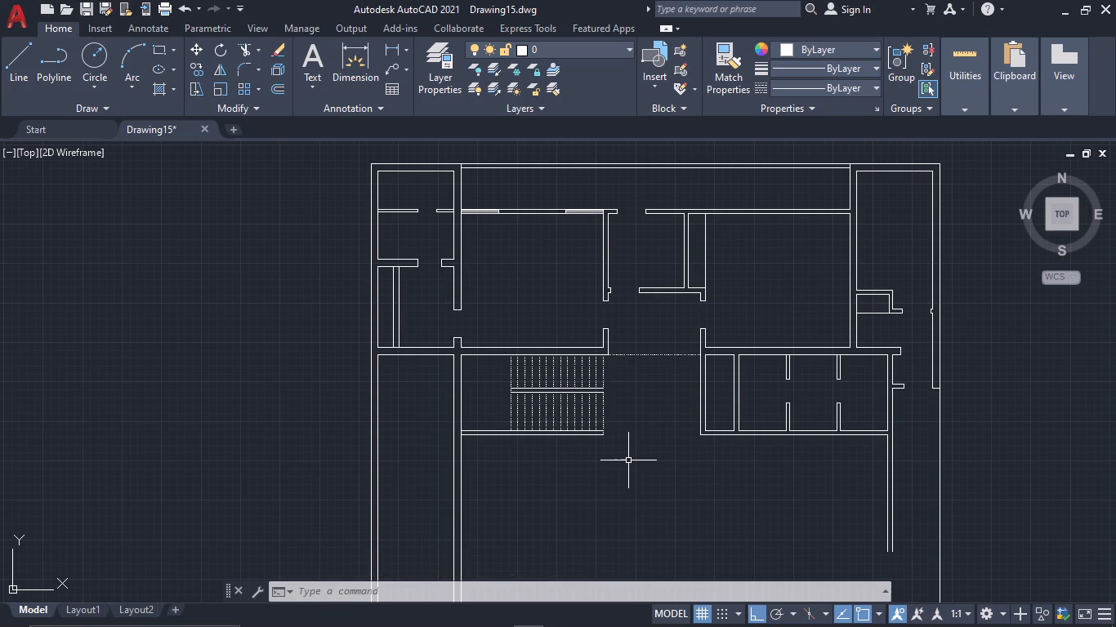
{"action": "scroll", "coordinate": [627, 462], "scroll_direction": "up", "scroll_amount": 2}
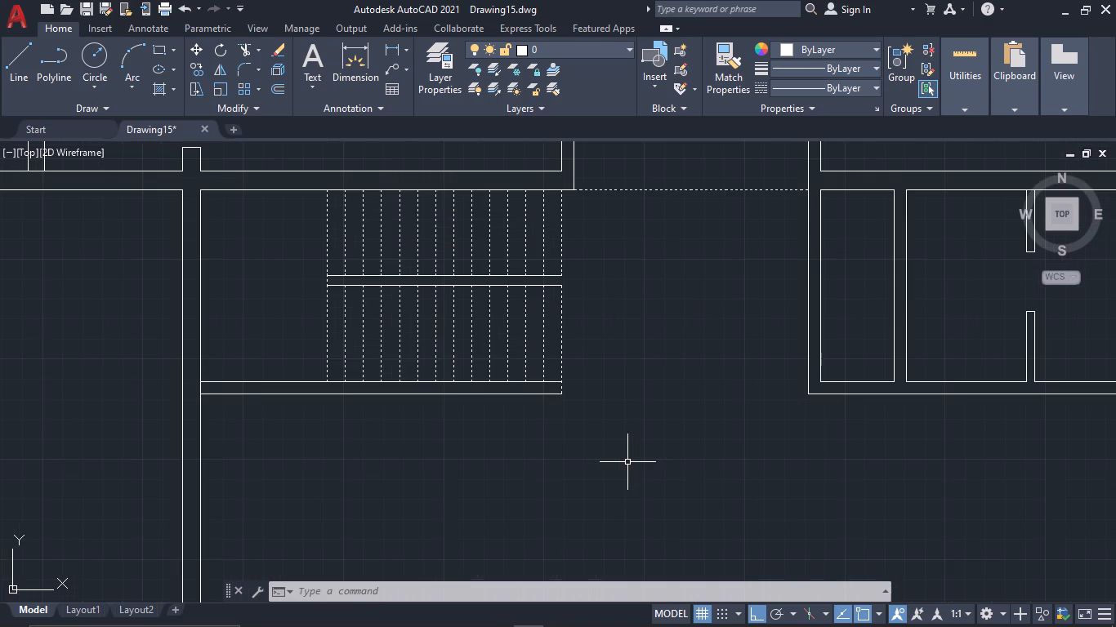
{"action": "type", "text": "LT"}
{"action": "key", "text": "space"}
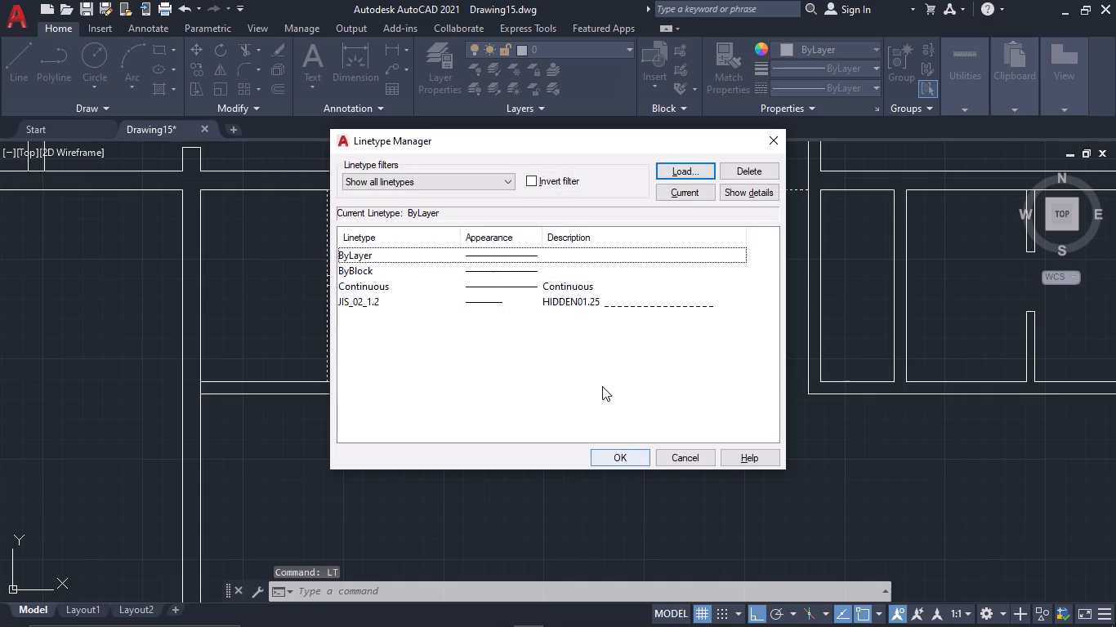
{"action": "double_click", "coordinate": [582, 300]}
{"action": "left_click", "coordinate": [636, 452]}
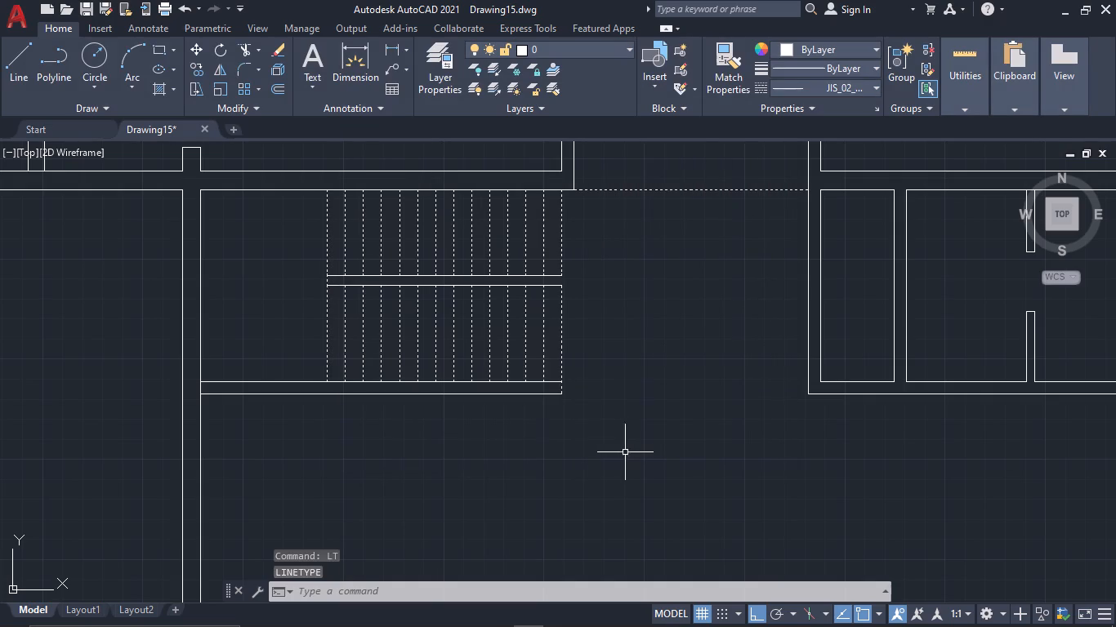
Draw a dashed line about 10'-3" long from the stair south wall's outer corner east to the opposite wall's corner.
{"action": "key", "text": "l"}
{"action": "key", "text": "space"}
{"action": "left_click", "coordinate": [561, 398]}
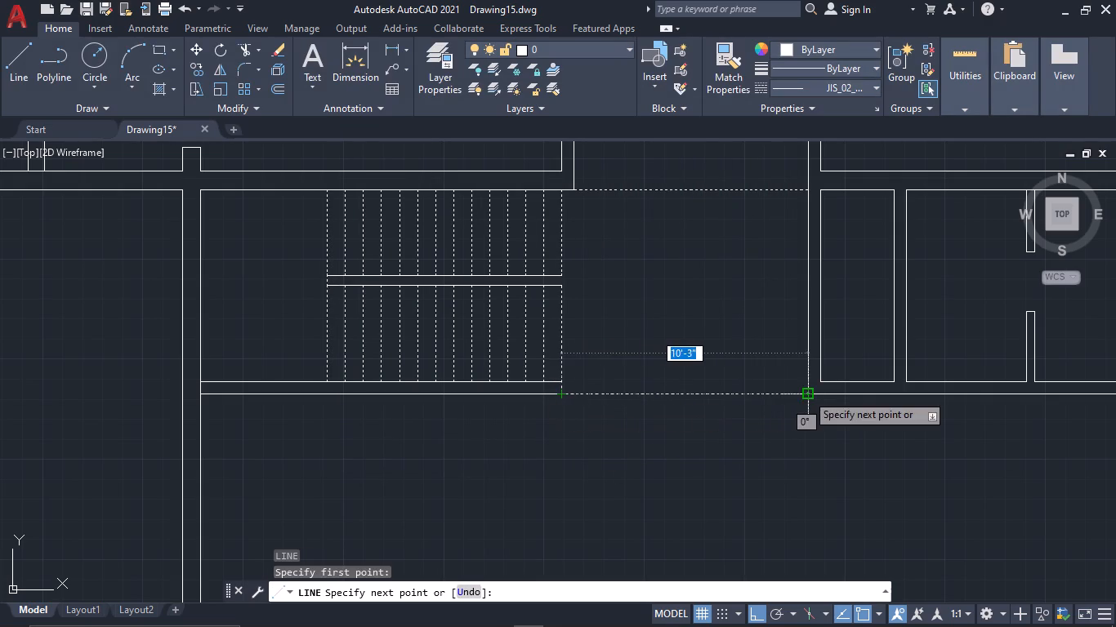
{"action": "left_click", "coordinate": [806, 394]}
{"action": "key", "text": "Escape"}
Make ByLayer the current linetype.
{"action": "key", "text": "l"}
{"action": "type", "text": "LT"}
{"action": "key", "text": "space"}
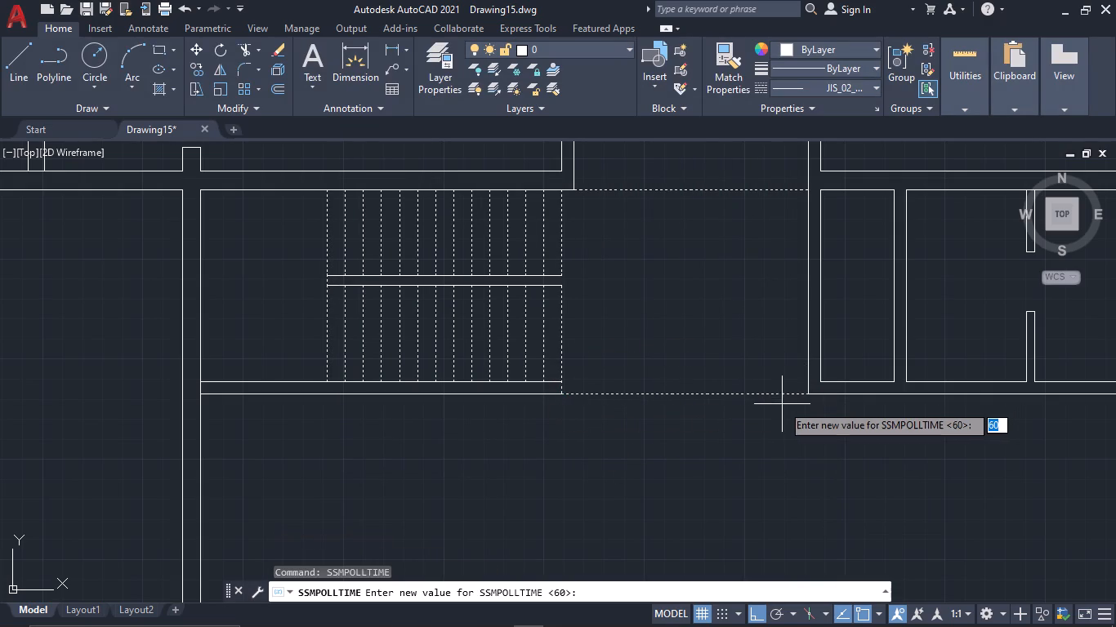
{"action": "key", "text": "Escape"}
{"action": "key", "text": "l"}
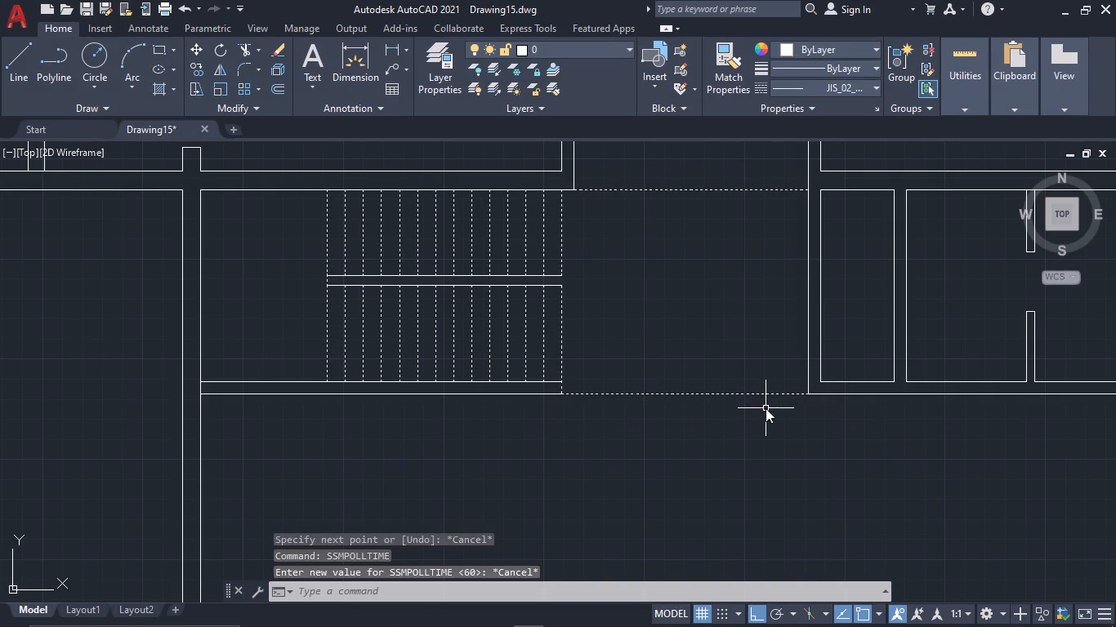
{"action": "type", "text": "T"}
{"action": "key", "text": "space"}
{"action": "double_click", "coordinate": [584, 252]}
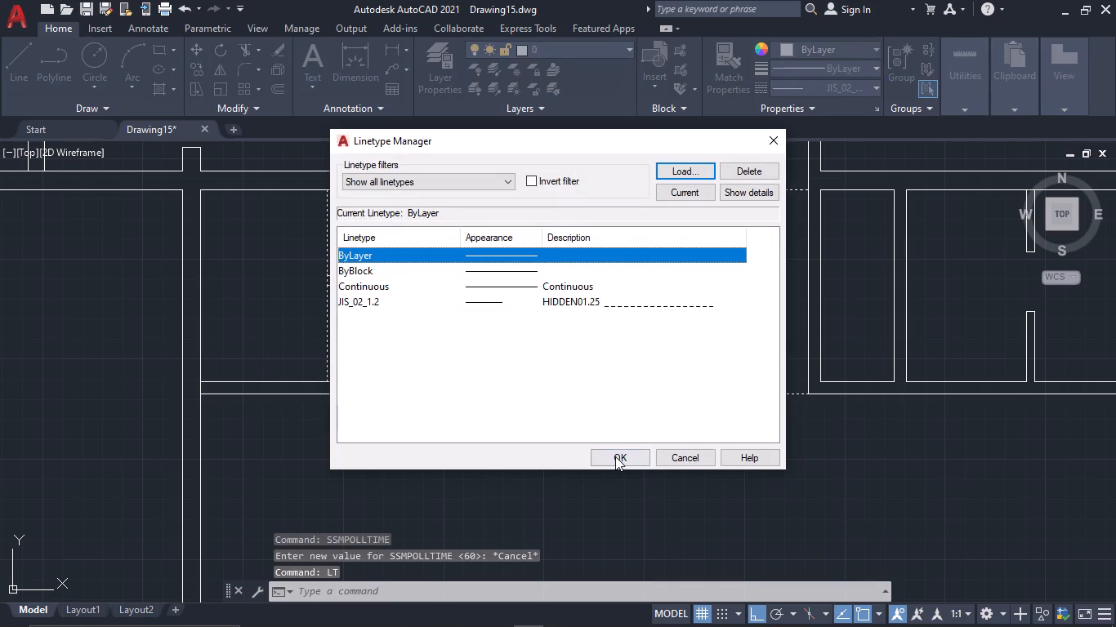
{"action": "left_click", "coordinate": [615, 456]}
Trim the dashed stair edge line between the two faces of the stair's south wall at its east end.
{"action": "scroll", "coordinate": [579, 438], "scroll_direction": "up", "scroll_amount": 1}
{"action": "key", "text": "t"}
{"action": "key", "text": "r"}
{"action": "key", "text": "space"}
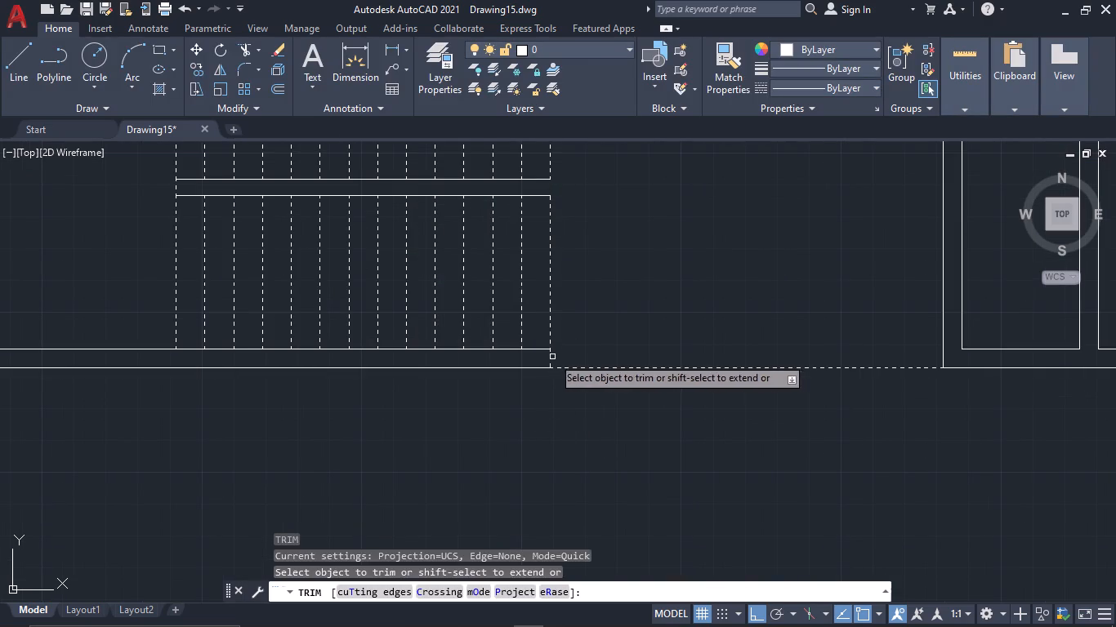
{"action": "left_click", "coordinate": [551, 357]}
{"action": "key", "text": "Escape"}
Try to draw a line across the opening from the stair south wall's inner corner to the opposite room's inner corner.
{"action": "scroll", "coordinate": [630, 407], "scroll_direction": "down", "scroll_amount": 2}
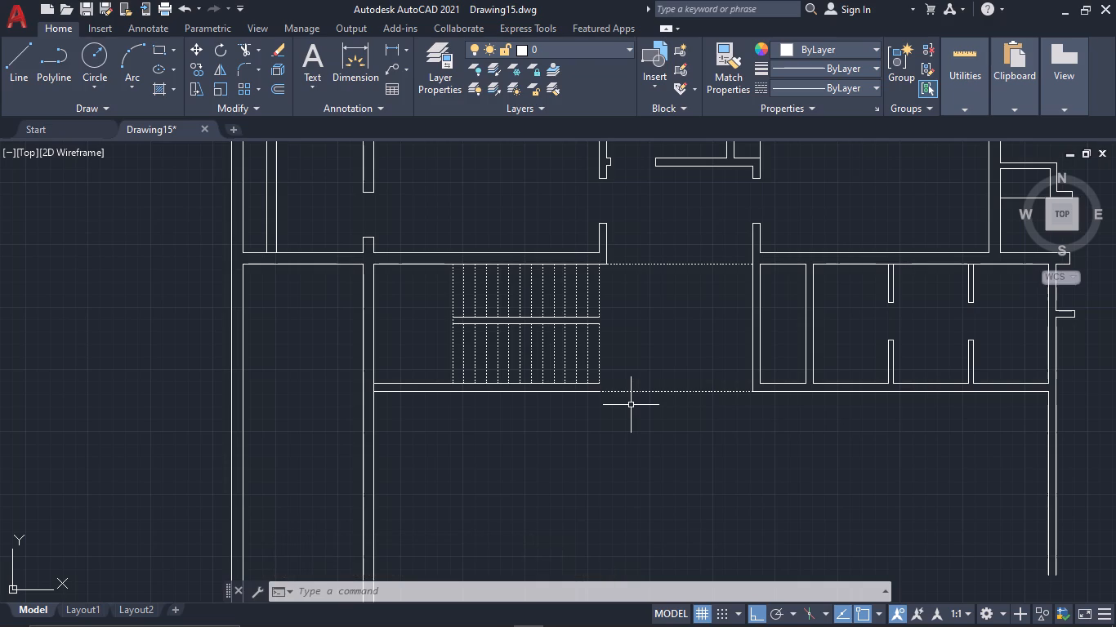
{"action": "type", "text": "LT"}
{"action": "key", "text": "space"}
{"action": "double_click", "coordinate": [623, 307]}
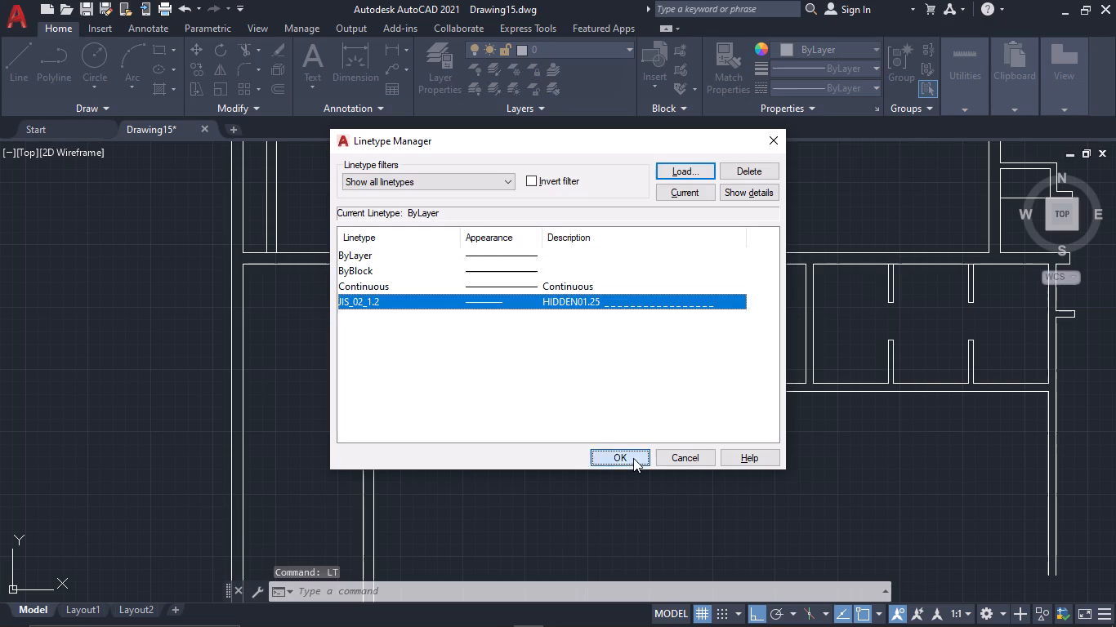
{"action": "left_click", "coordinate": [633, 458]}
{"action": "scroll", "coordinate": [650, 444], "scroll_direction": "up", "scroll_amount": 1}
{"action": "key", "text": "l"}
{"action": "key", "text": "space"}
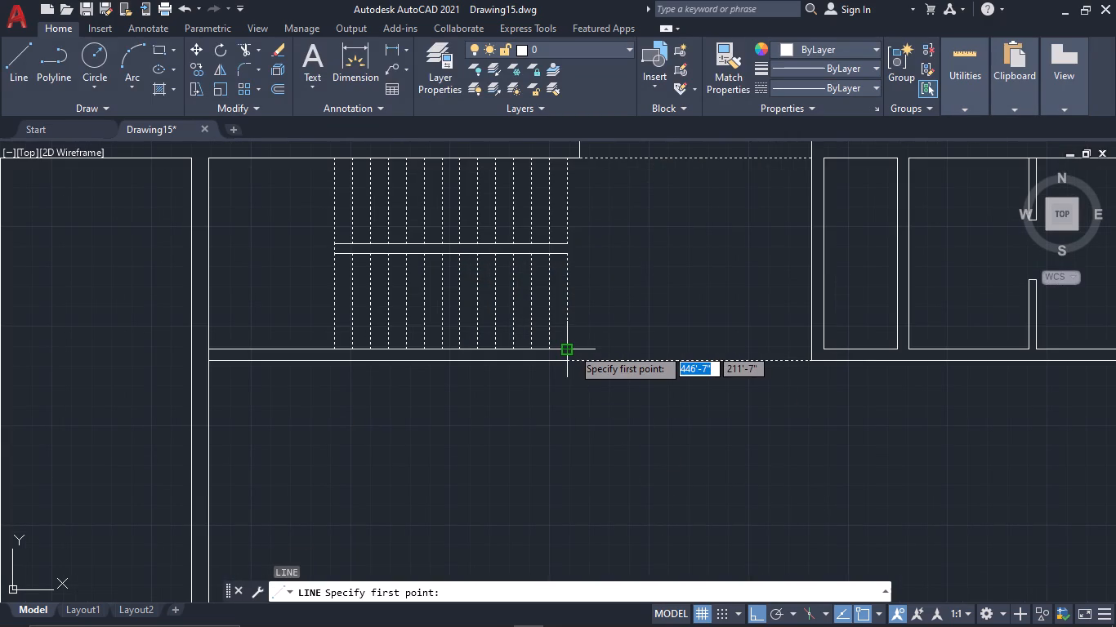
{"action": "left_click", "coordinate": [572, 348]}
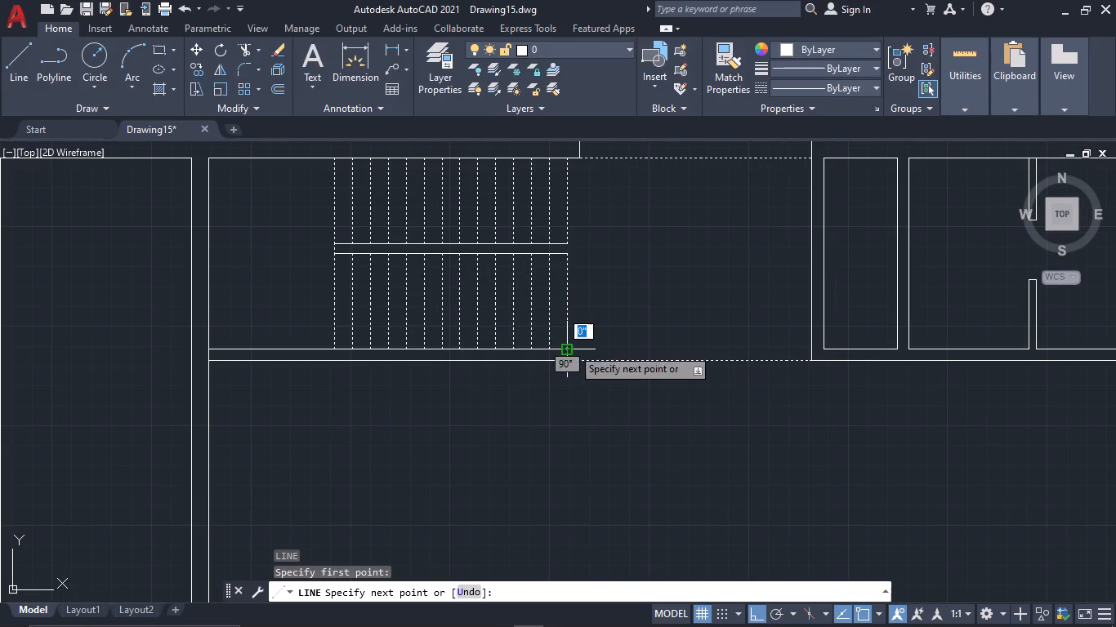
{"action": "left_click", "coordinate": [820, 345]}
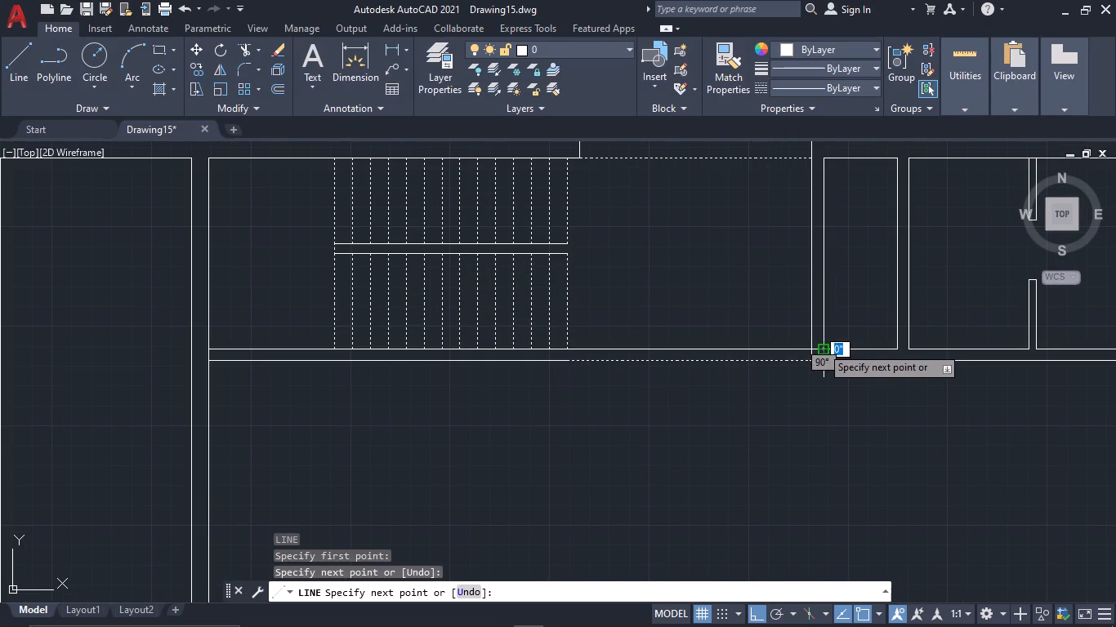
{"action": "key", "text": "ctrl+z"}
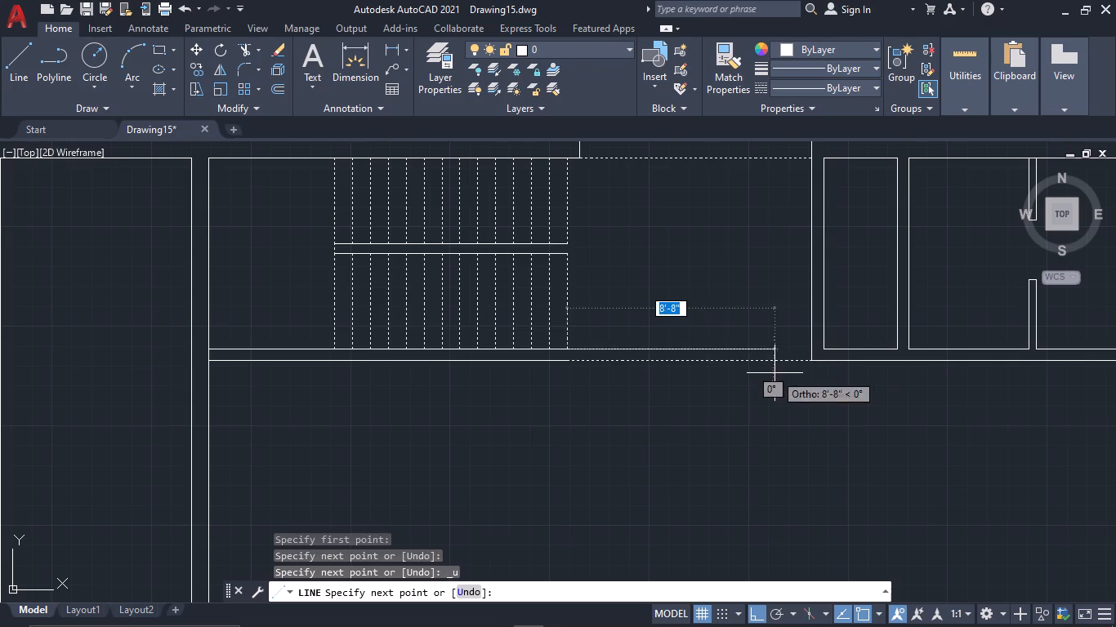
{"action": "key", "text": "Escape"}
Make JIS_02_1.2 the current linetype.
{"action": "type", "text": "LT"}
{"action": "key", "text": "space"}
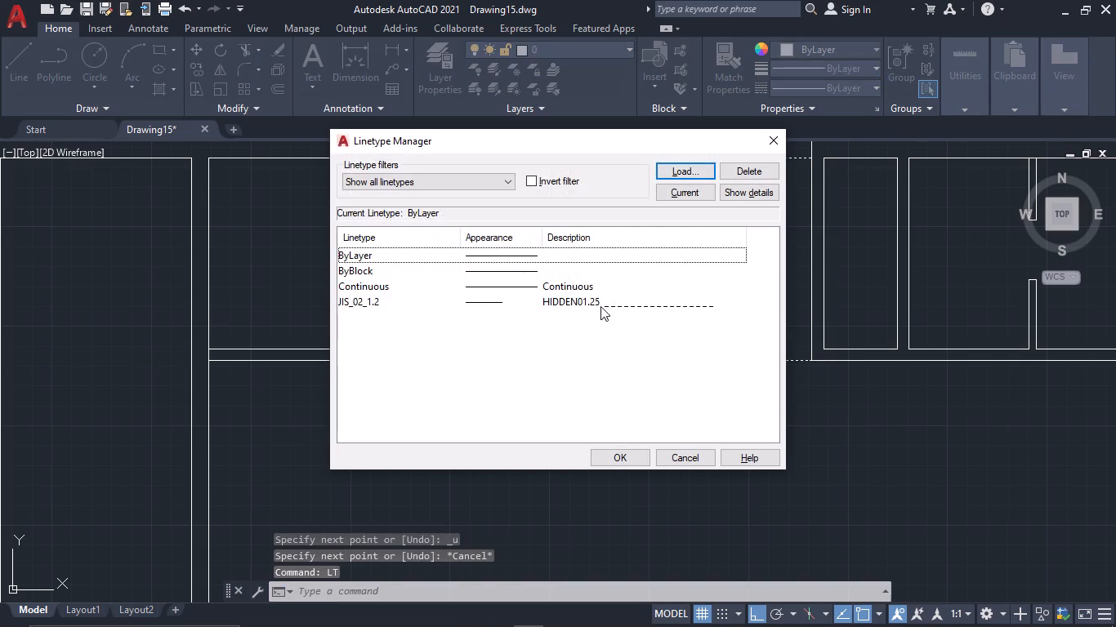
{"action": "double_click", "coordinate": [600, 305]}
{"action": "double_click", "coordinate": [564, 301]}
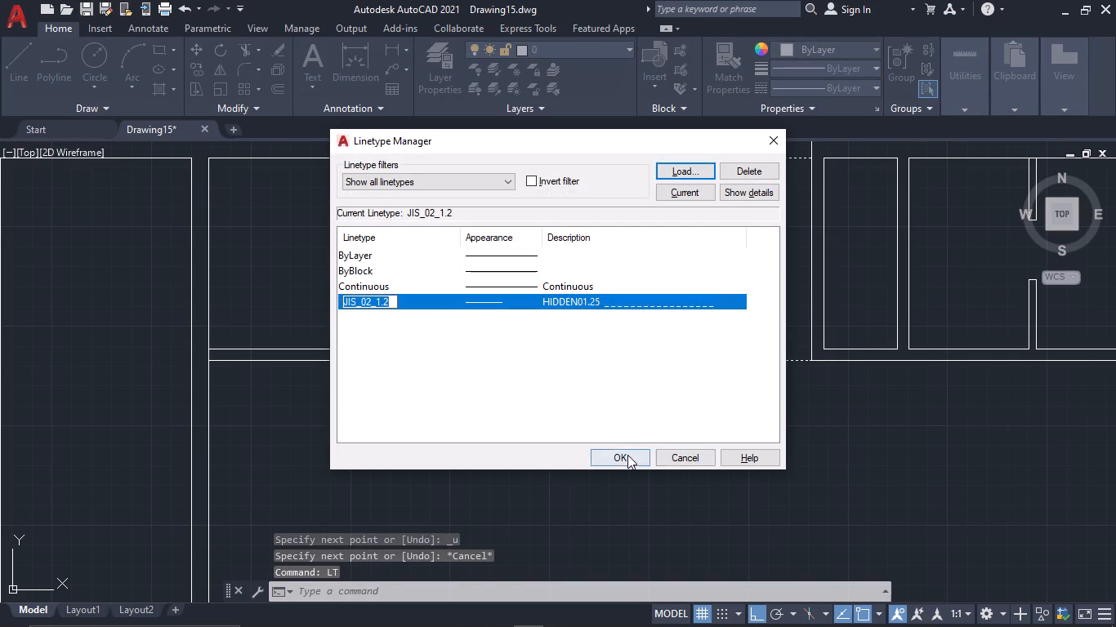
{"action": "left_click", "coordinate": [627, 455]}
Draw a dashed line about 10'-9" long from the stair south wall's inner corner east to the narrow room's inner southwest corner.
{"action": "key", "text": "l"}
{"action": "key", "text": "space"}
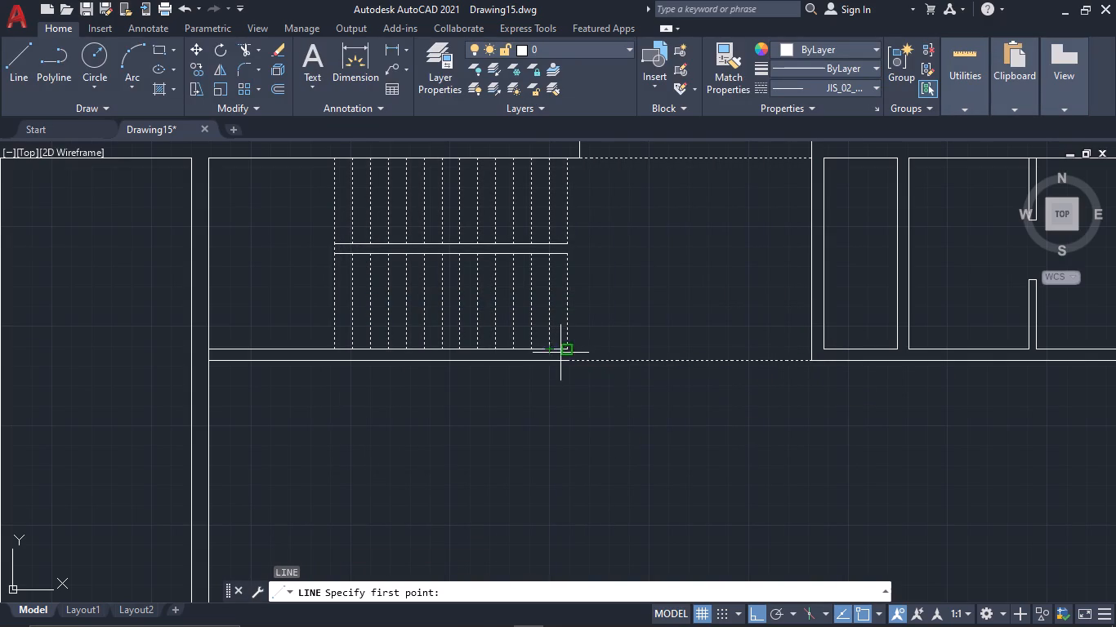
{"action": "left_click", "coordinate": [569, 351]}
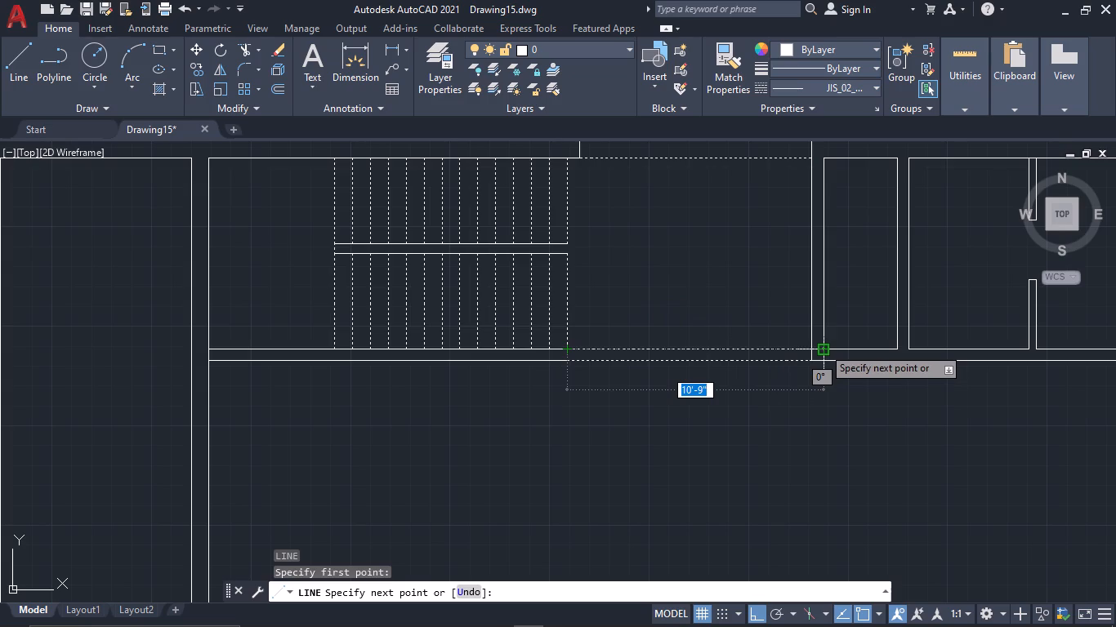
{"action": "left_click", "coordinate": [823, 347]}
{"action": "key", "text": "Escape"}
Trim the part of the inner dashed line lying between the two faces of the vertical wall at its east end.
{"action": "type", "text": "TR"}
{"action": "scroll", "coordinate": [823, 347], "scroll_direction": "up", "scroll_amount": 3}
{"action": "key", "text": "space"}
{"action": "left_click_drag", "start_coordinate": [796, 366], "coordinate": [792, 332]}
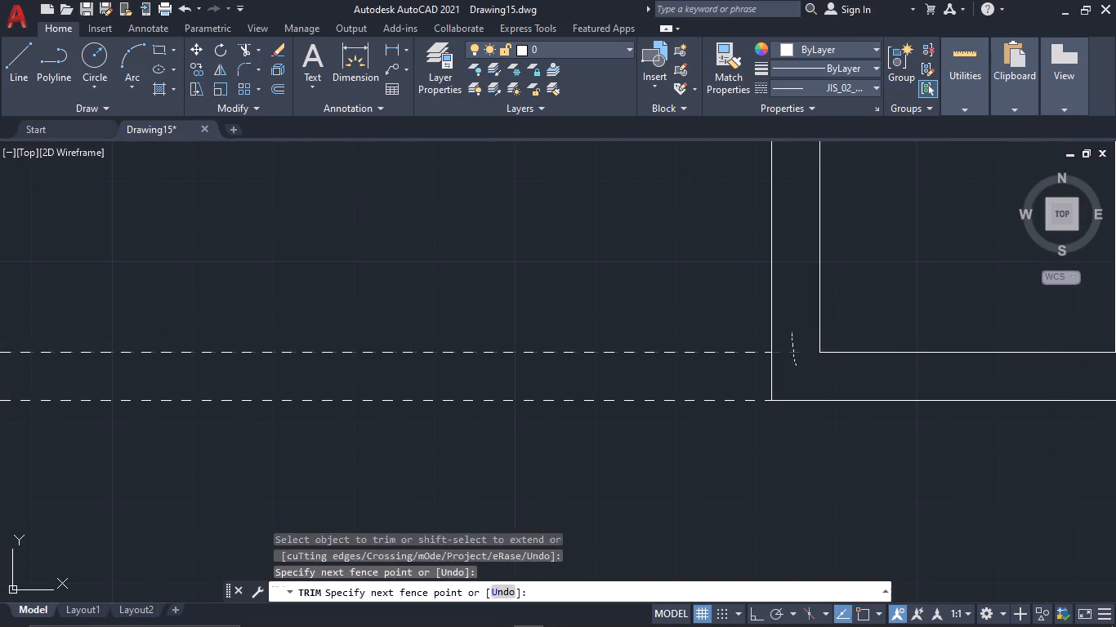
{"action": "key", "text": "Escape"}
Make ByLayer the current linetype.
{"action": "scroll", "coordinate": [790, 335], "scroll_direction": "down", "scroll_amount": 4}
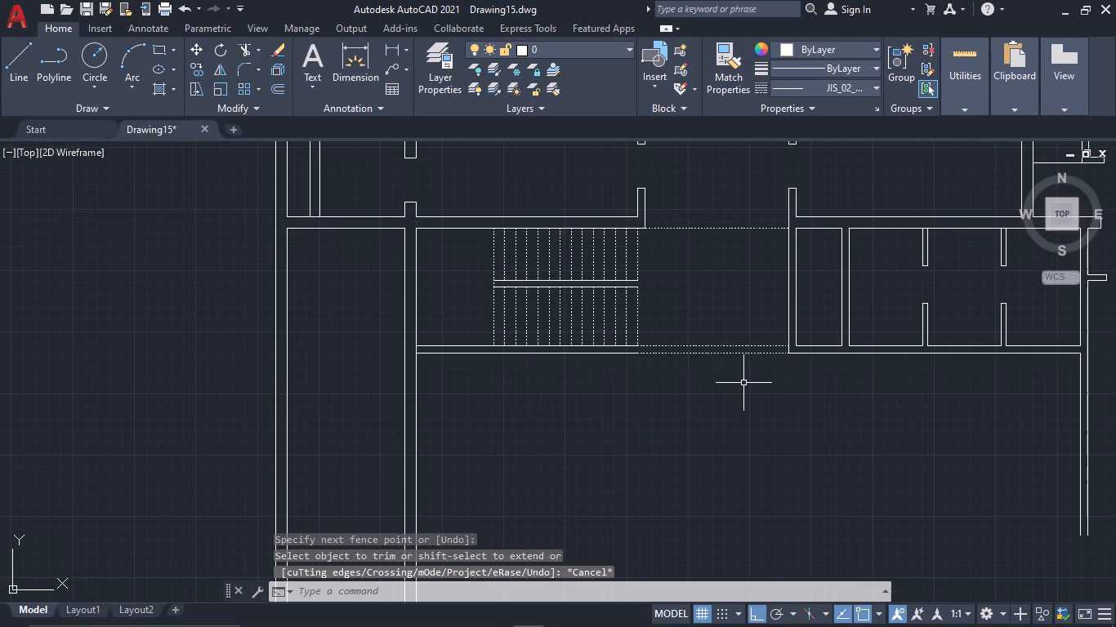
{"action": "type", "text": "LT"}
{"action": "key", "text": "space"}
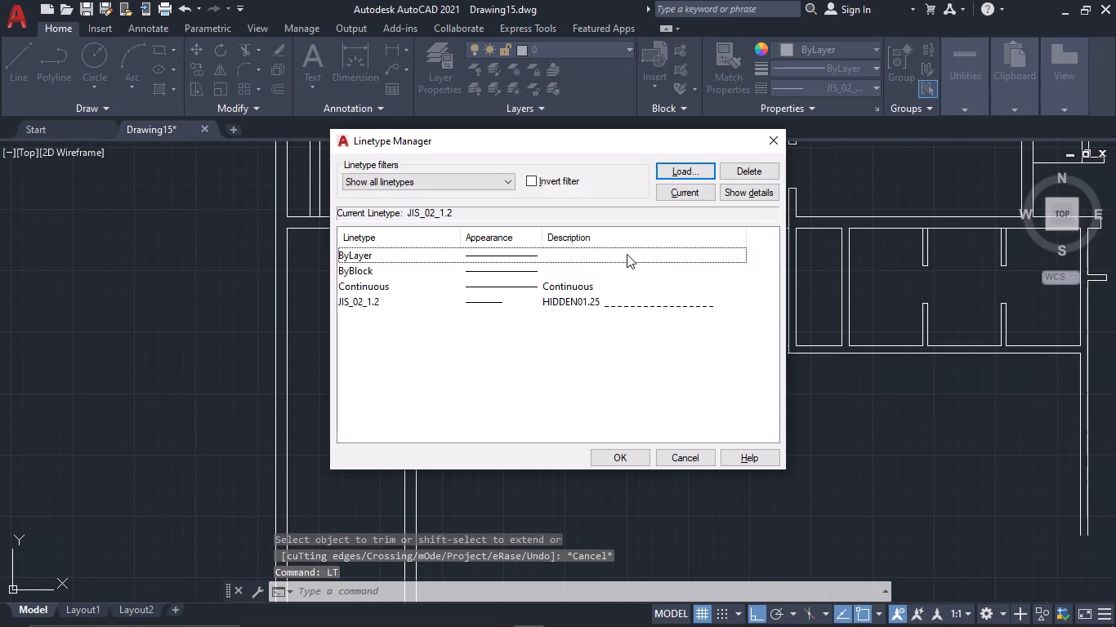
{"action": "double_click", "coordinate": [627, 254]}
{"action": "left_click", "coordinate": [631, 451]}
Draw a rectangle about 2'-7" by 7'-4" inside the narrow room just east of the dashed-line opening.
{"action": "scroll", "coordinate": [723, 382], "scroll_direction": "down", "scroll_amount": 2}
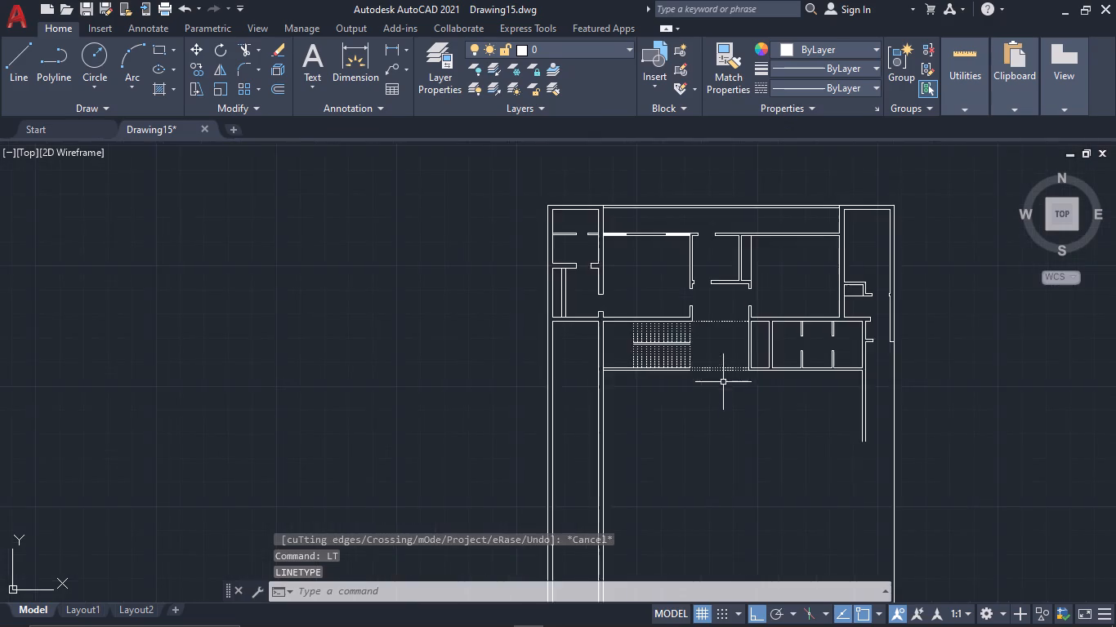
{"action": "middle_click_drag", "start_coordinate": [723, 382], "coordinate": [609, 377]}
{"action": "scroll", "coordinate": [609, 377], "scroll_direction": "up", "scroll_amount": 1}
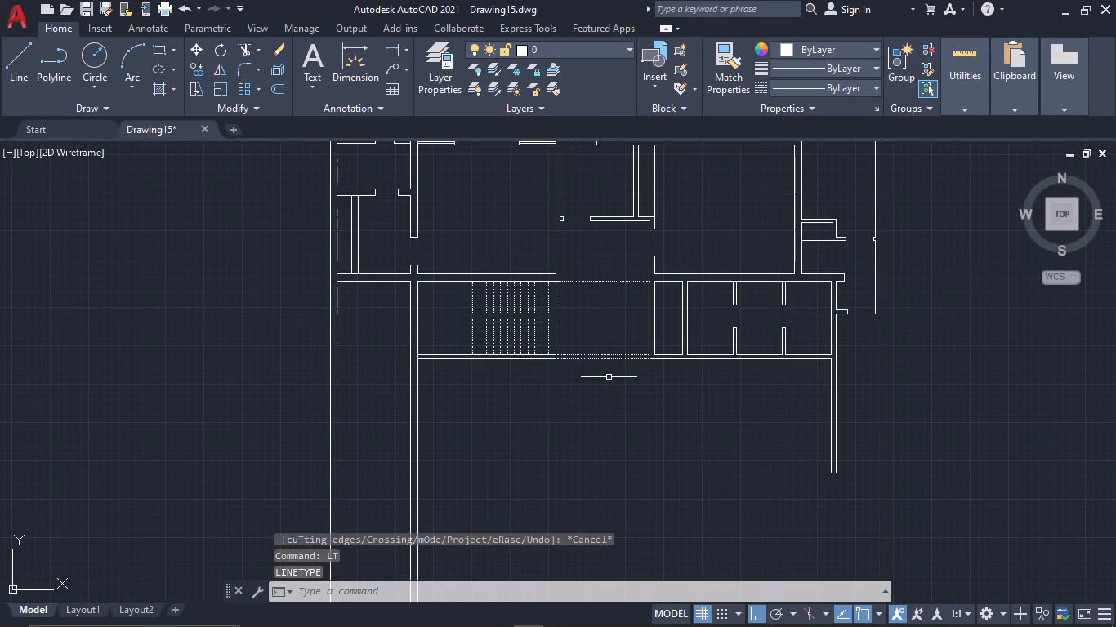
{"action": "scroll", "coordinate": [645, 310], "scroll_direction": "up", "scroll_amount": 1}
{"action": "middle_click_drag", "start_coordinate": [645, 310], "coordinate": [604, 360]}
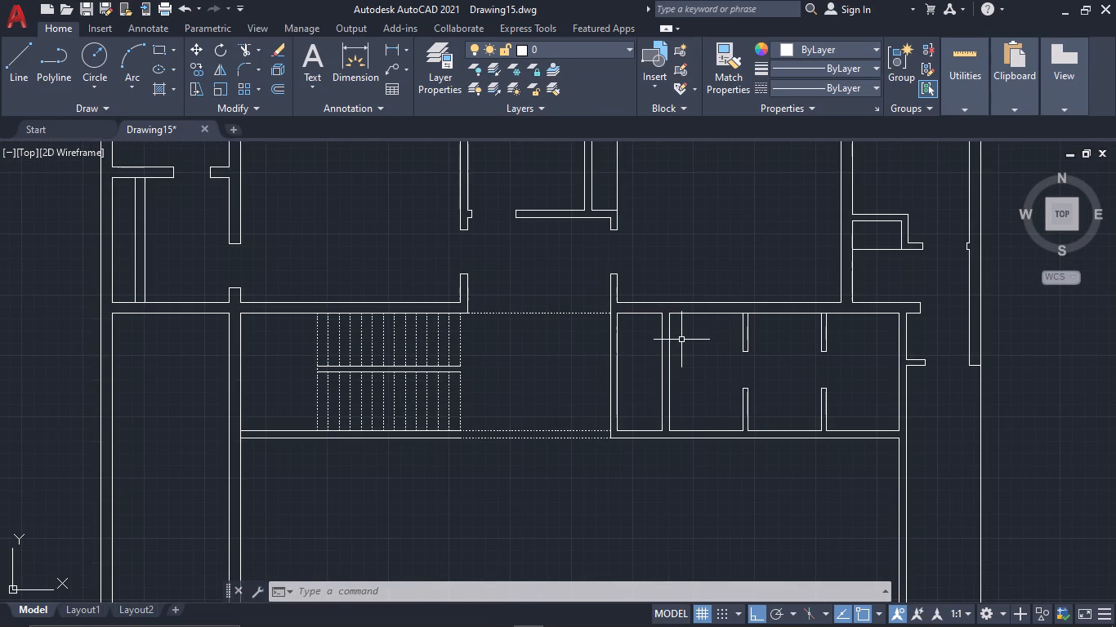
{"action": "type", "text": "RE"}
{"action": "type", "text": "C"}
{"action": "key", "text": "space"}
{"action": "scroll", "coordinate": [672, 336], "scroll_direction": "up", "scroll_amount": 3}
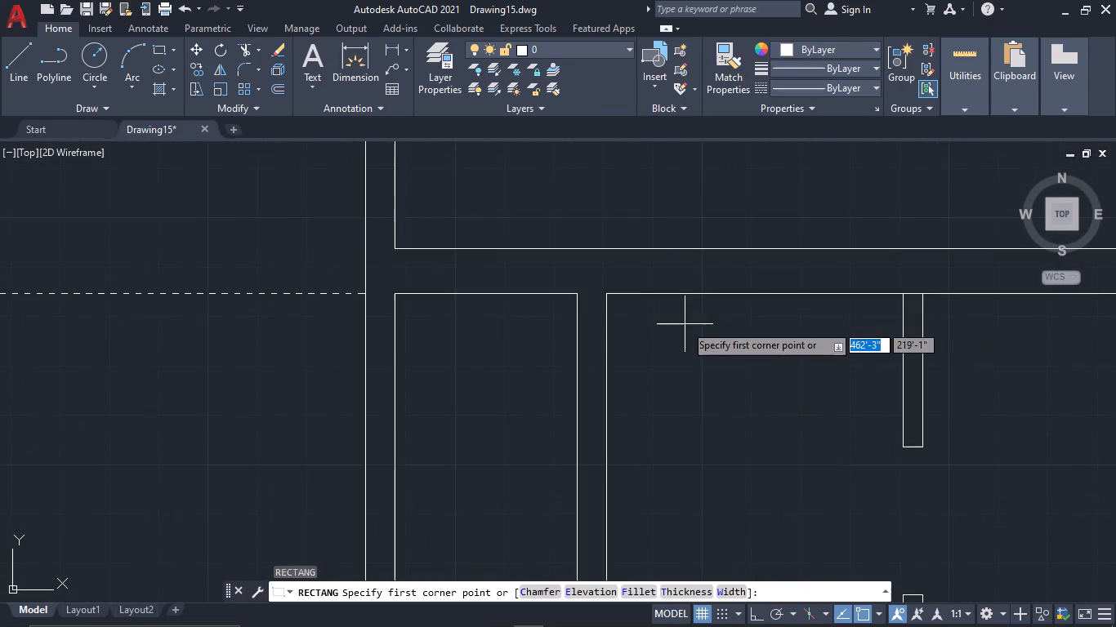
{"action": "left_click", "coordinate": [409, 318]}
{"action": "middle_click_drag", "start_coordinate": [544, 469], "coordinate": [550, 321]}
{"action": "middle_click_drag", "start_coordinate": [564, 520], "coordinate": [568, 511]}
{"action": "scroll", "coordinate": [564, 520], "scroll_direction": "down", "scroll_amount": 1}
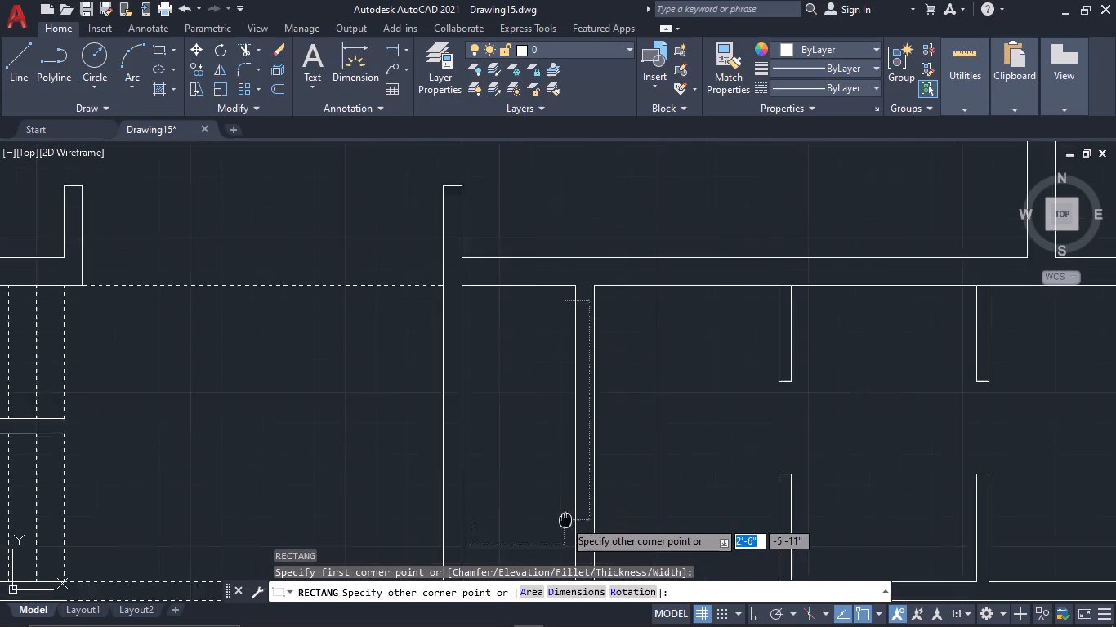
{"action": "middle_click_drag", "start_coordinate": [568, 511], "coordinate": [574, 406]}
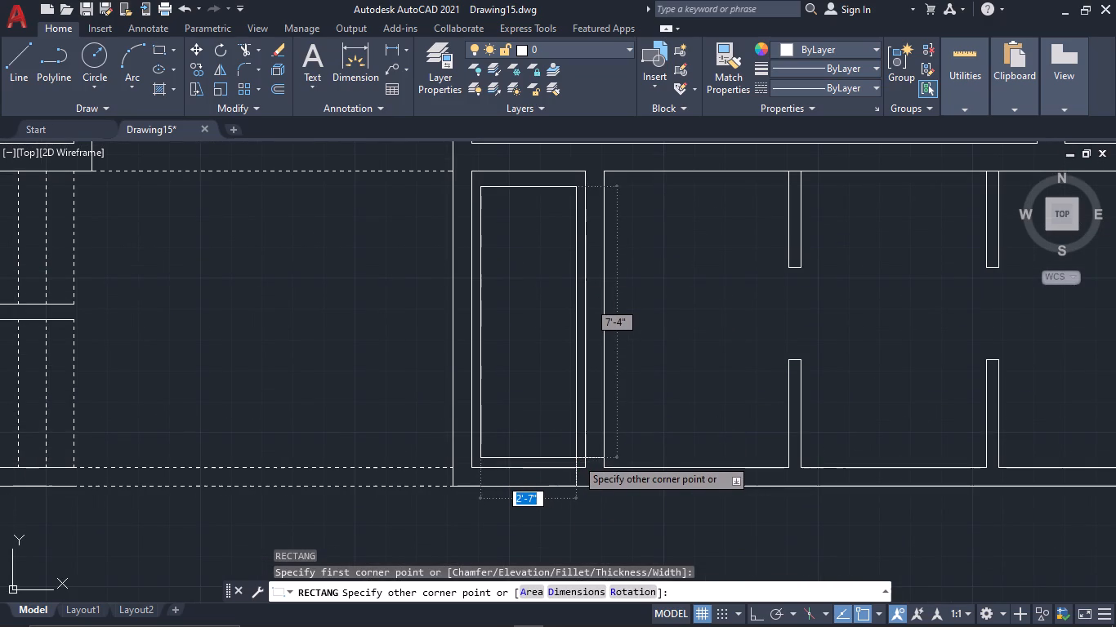
{"action": "left_click", "coordinate": [575, 458]}
{"action": "key", "text": "Escape"}
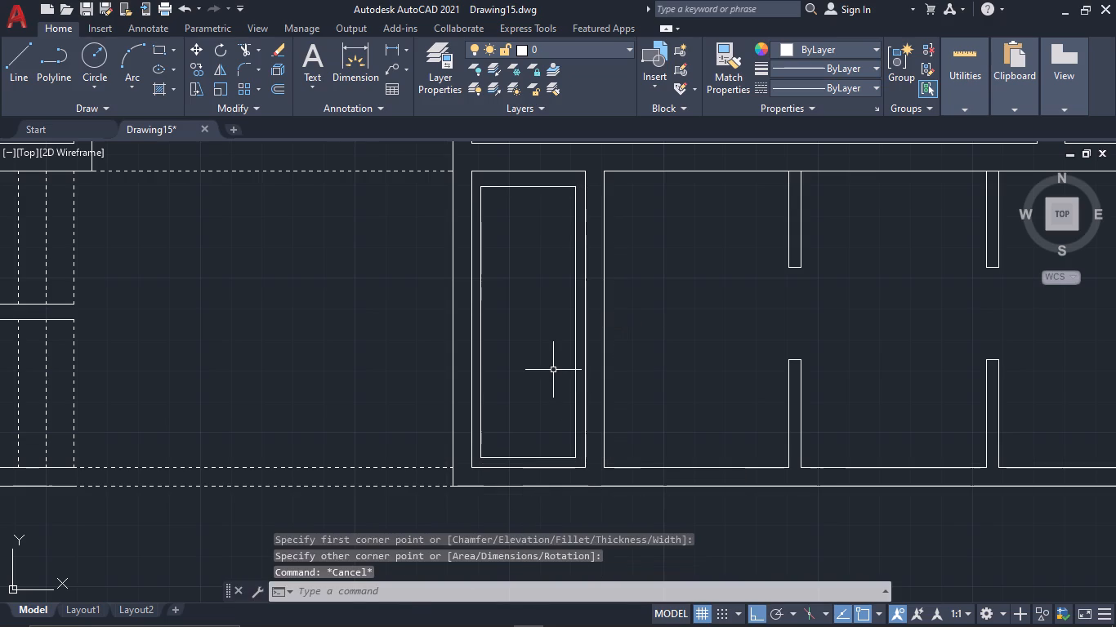
Draw two crossing diagonal lines between opposite corners of the rectangle in the narrow room.
{"action": "type", "text": "L"}
{"action": "key", "text": "space"}
{"action": "left_click", "coordinate": [480, 192]}
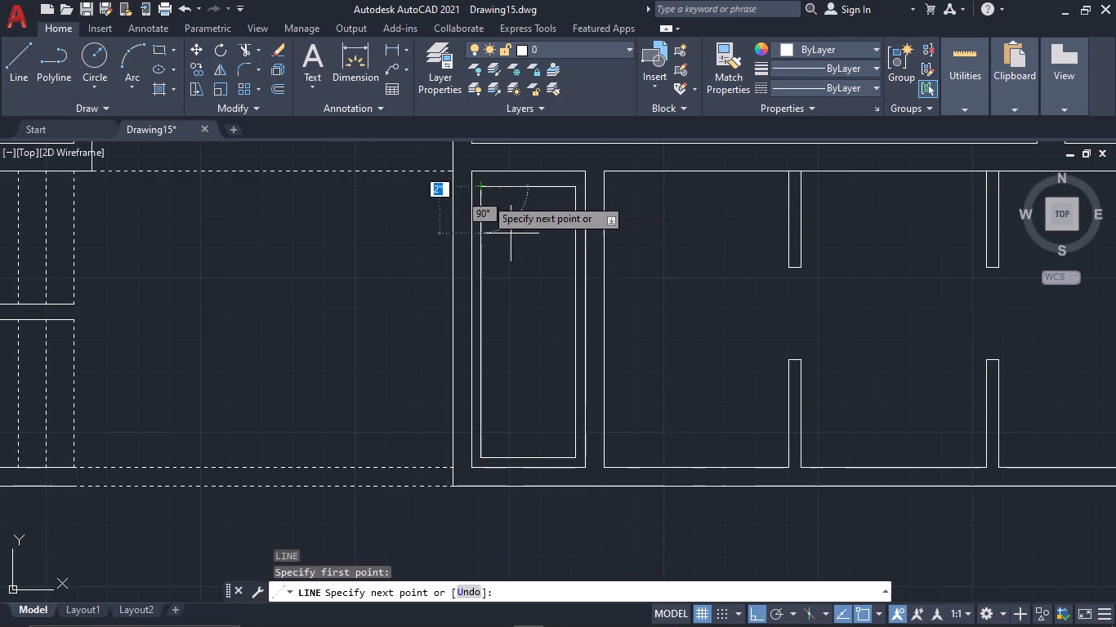
{"action": "left_click", "coordinate": [573, 444]}
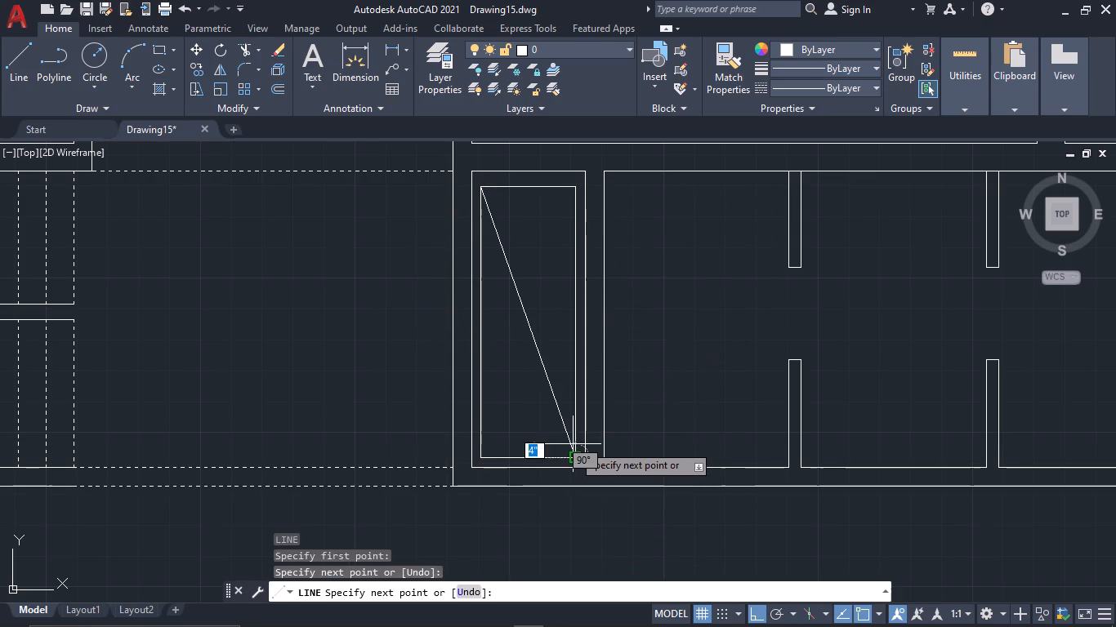
{"action": "key", "text": "Escape"}
{"action": "key", "text": "l"}
{"action": "key", "text": "space"}
{"action": "left_click", "coordinate": [483, 456]}
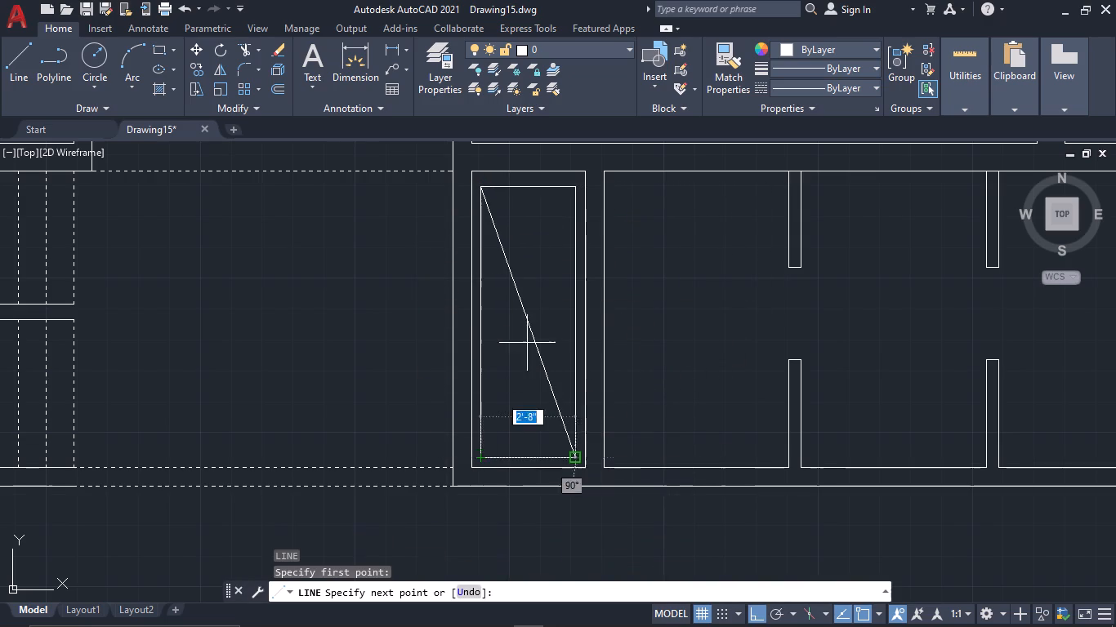
{"action": "left_click", "coordinate": [574, 192]}
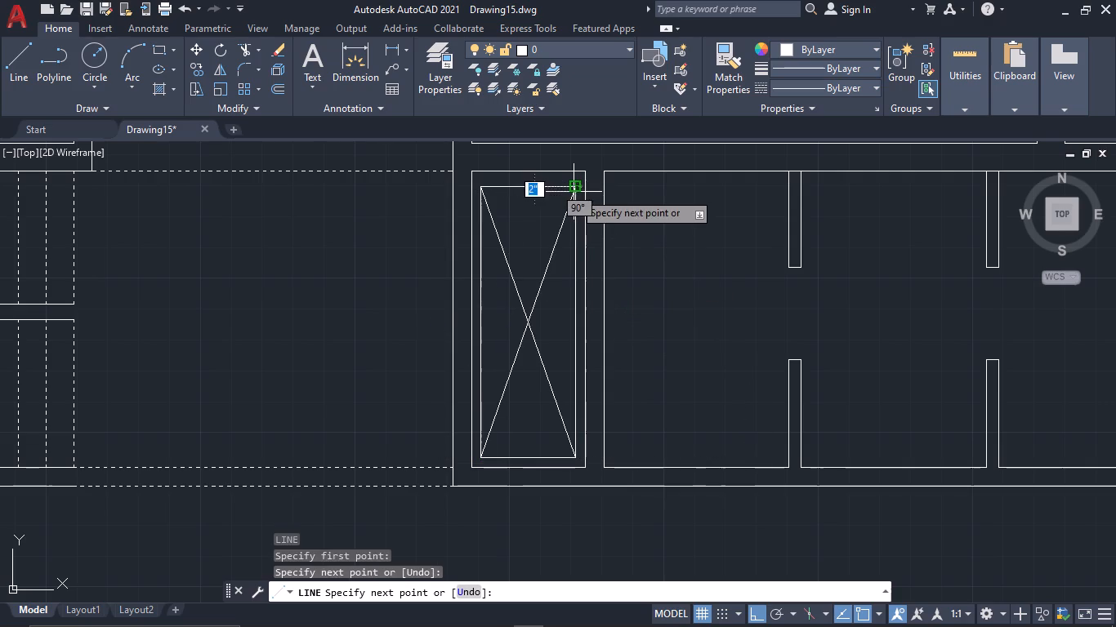
{"action": "key", "text": "Escape"}
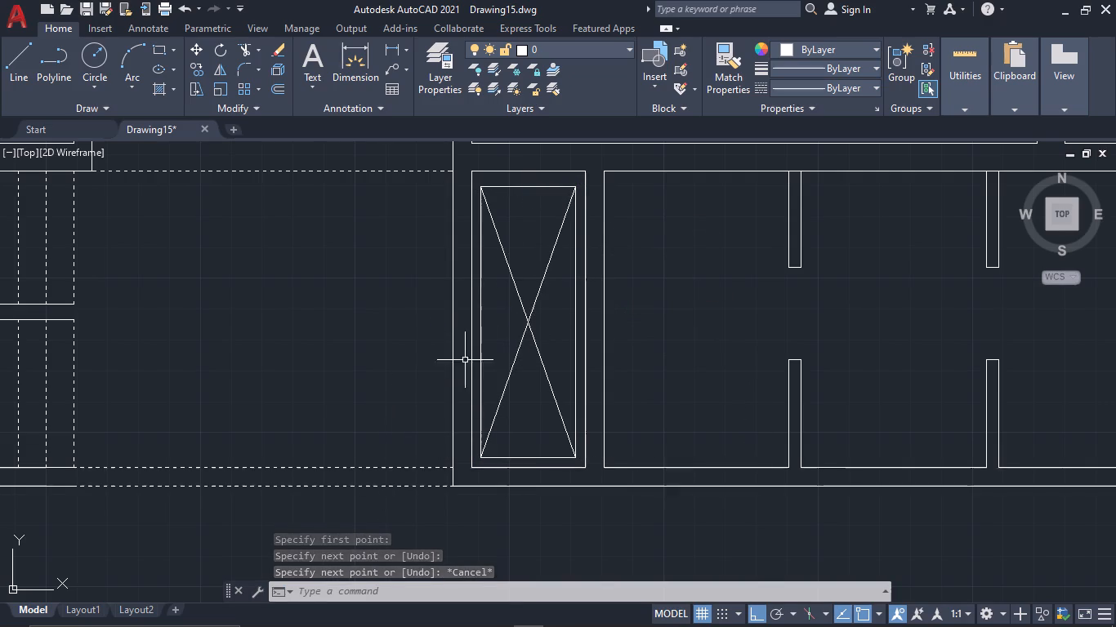
Draw a horizontal line from the narrow room's west wall outer face, about 1'-4" north of the inner dashed line, east into the rectangle.
{"action": "key", "text": "l"}
{"action": "key", "text": "space"}
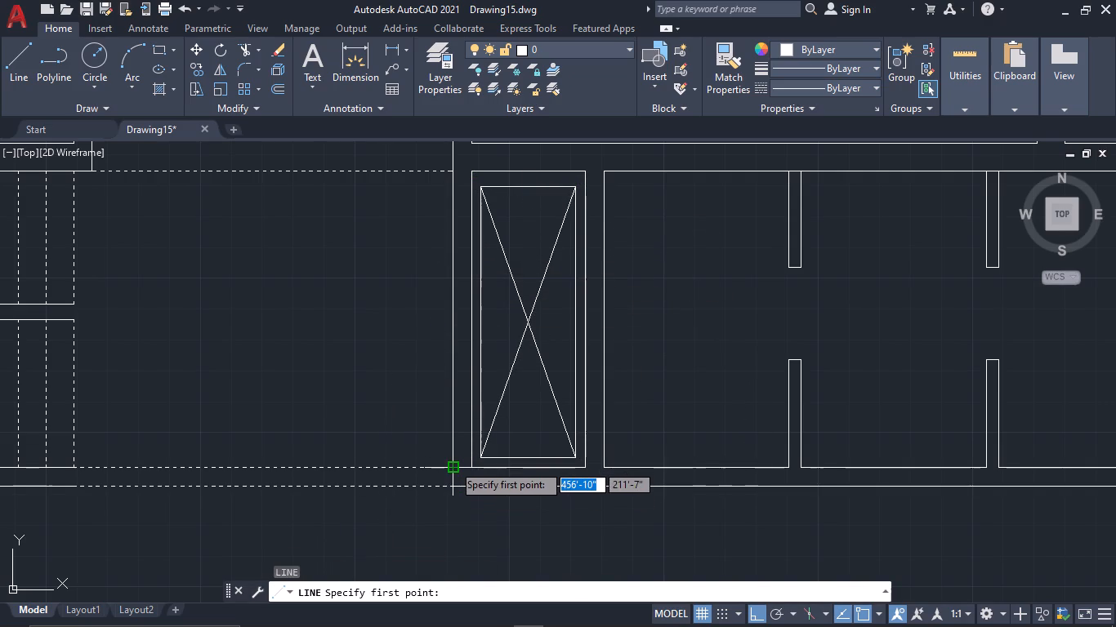
{"action": "left_click", "coordinate": [453, 420]}
{"action": "left_click", "coordinate": [517, 416]}
{"action": "key", "text": "Escape"}
Trim and erase the parts of the horizontal line beyond the west wall's inner face, keeping only the piece across the wall.
{"action": "key", "text": "t"}
{"action": "key", "text": "r"}
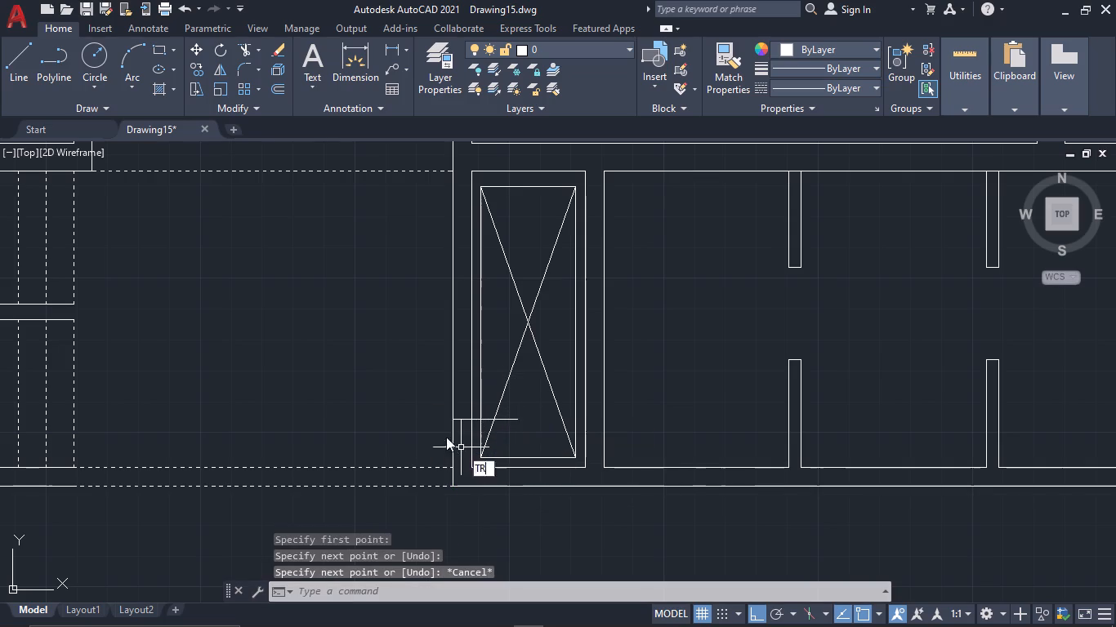
{"action": "key", "text": "space"}
{"action": "scroll", "coordinate": [475, 423], "scroll_direction": "up", "scroll_amount": 3}
{"action": "left_click", "coordinate": [472, 415]}
{"action": "key", "text": "Escape"}
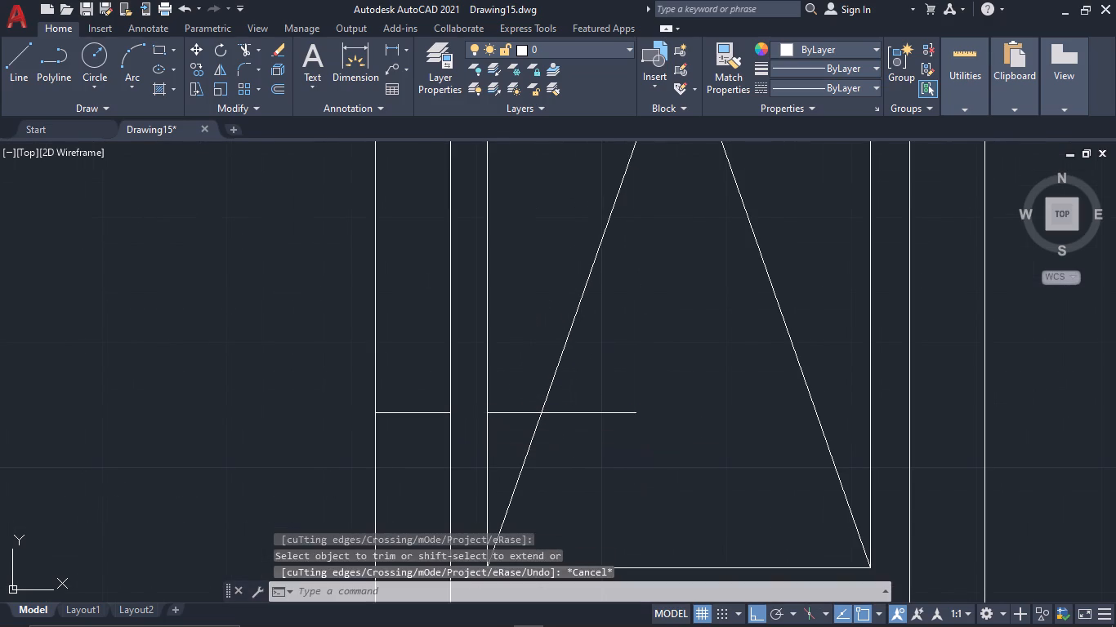
{"action": "left_click", "coordinate": [507, 414]}
{"action": "type", "text": "E"}
{"action": "key", "text": "space"}
Offset the short line across the narrow room's west wall 3' to the north.
{"action": "left_click_drag", "start_coordinate": [435, 431], "coordinate": [423, 417]}
{"action": "left_click", "coordinate": [412, 401]}
{"action": "type", "text": "OF 3'"}
{"action": "key", "text": "space"}
{"action": "scroll", "coordinate": [373, 226], "scroll_direction": "down", "scroll_amount": 2}
{"action": "middle_click_drag", "start_coordinate": [373, 226], "coordinate": [391, 328]}
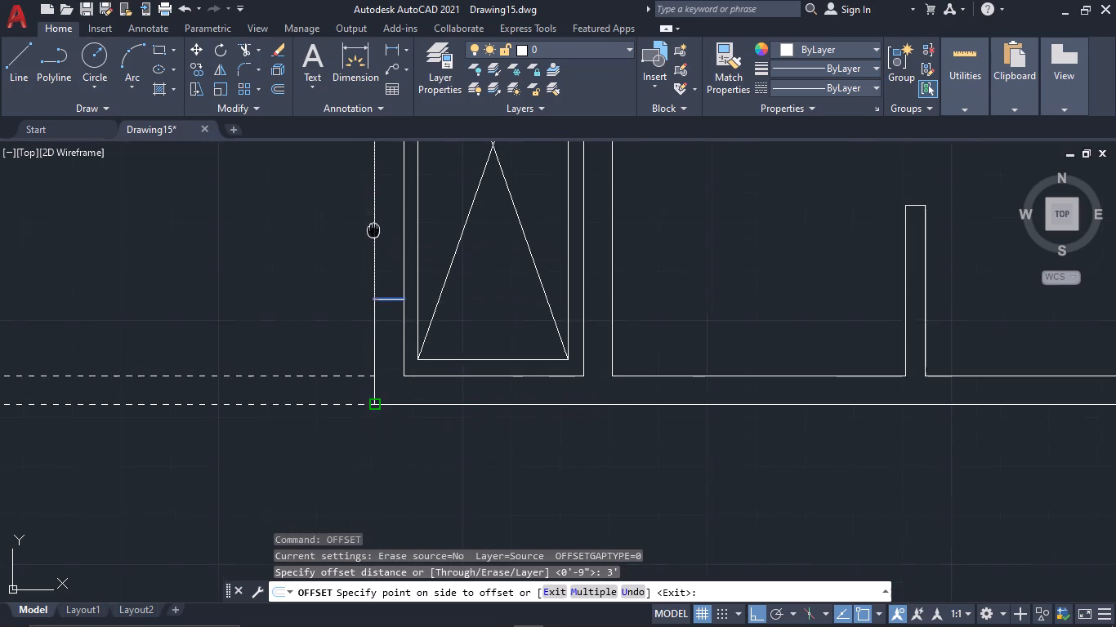
{"action": "middle_click_drag", "start_coordinate": [391, 328], "coordinate": [395, 380]}
{"action": "left_click", "coordinate": [386, 234]}
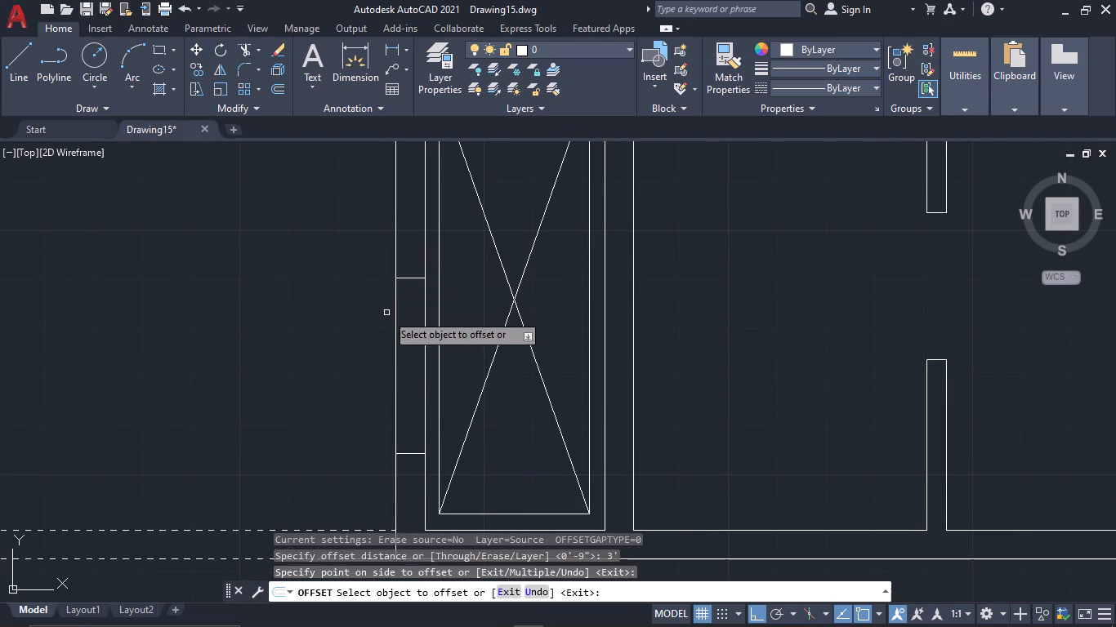
{"action": "key", "text": "Escape"}
{"action": "scroll", "coordinate": [457, 415], "scroll_direction": "down", "scroll_amount": 2}
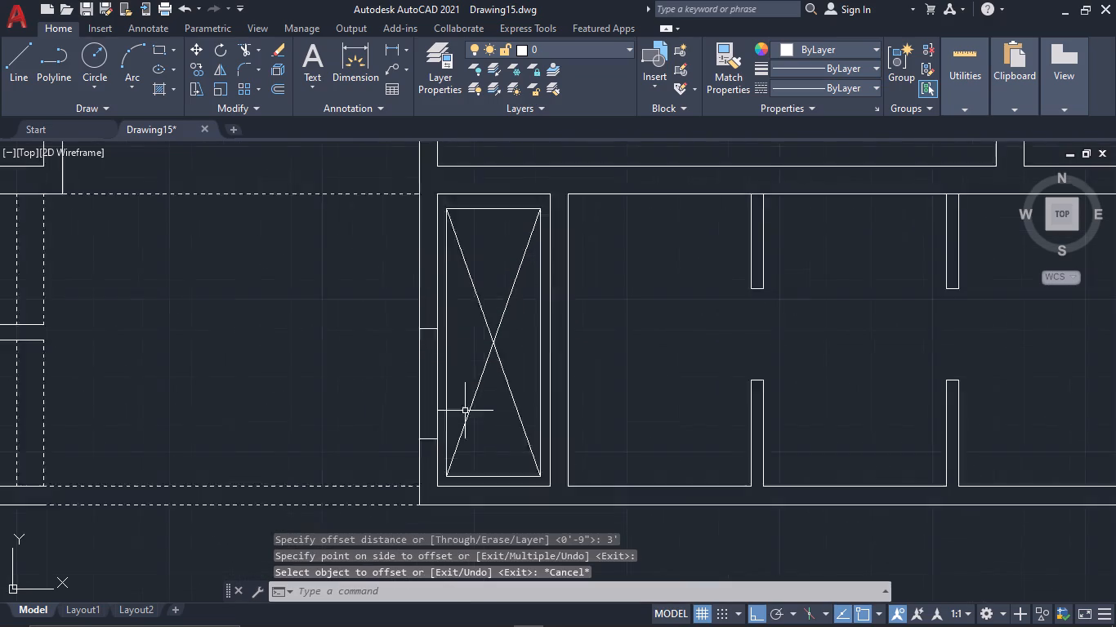
Draw a horizontal line from the eastern lower stub wall's west face, just below its top, west past the three-bay room's west wall.
{"action": "scroll", "coordinate": [466, 411], "scroll_direction": "down", "scroll_amount": 1}
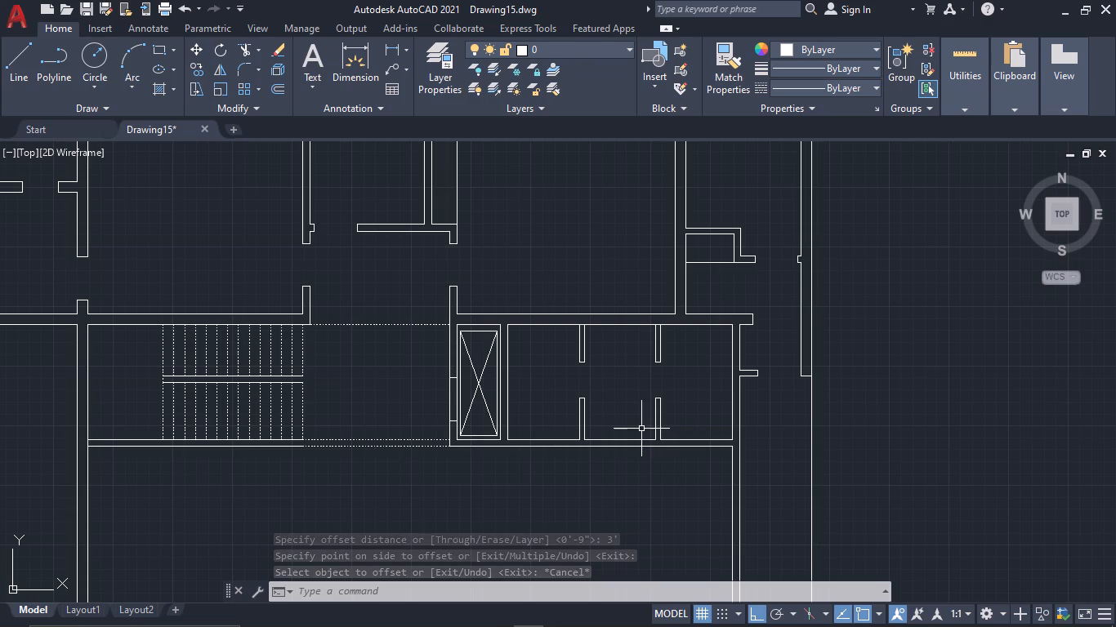
{"action": "key", "text": "l"}
{"action": "key", "text": "space"}
{"action": "scroll", "coordinate": [556, 442], "scroll_direction": "up", "scroll_amount": 1}
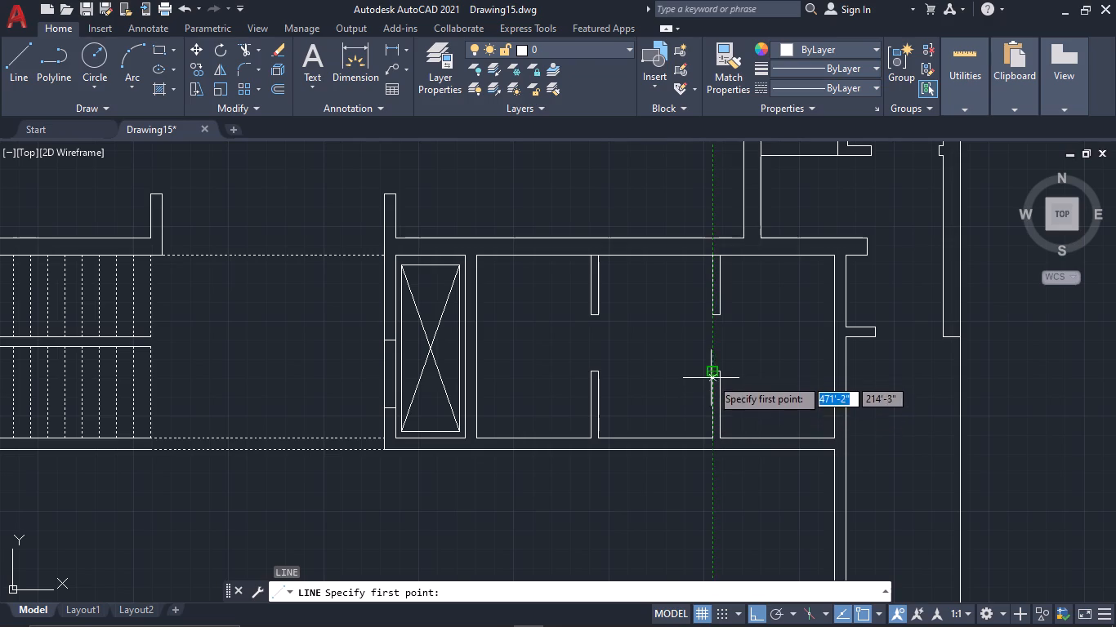
{"action": "scroll", "coordinate": [712, 389], "scroll_direction": "up", "scroll_amount": 2}
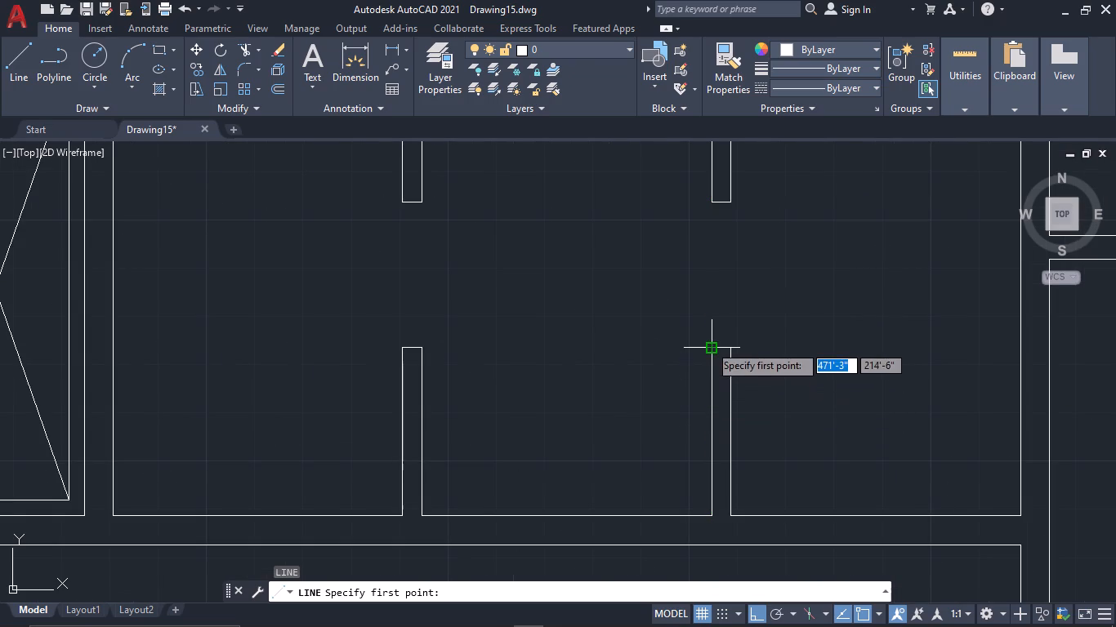
{"action": "left_click", "coordinate": [712, 409]}
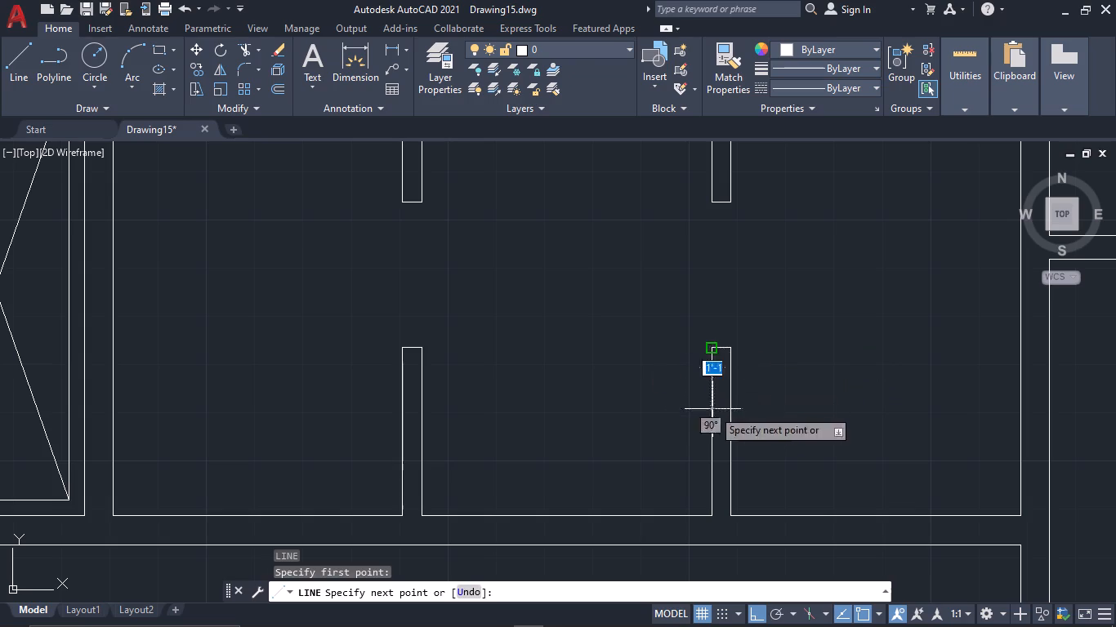
{"action": "left_click", "coordinate": [103, 393]}
{"action": "key", "text": "Escape"}
Trim the horizontal line beyond the three-bay room's west wall and where it crosses the western lower stub wall.
{"action": "key", "text": "t"}
{"action": "key", "text": "r"}
{"action": "key", "text": "space"}
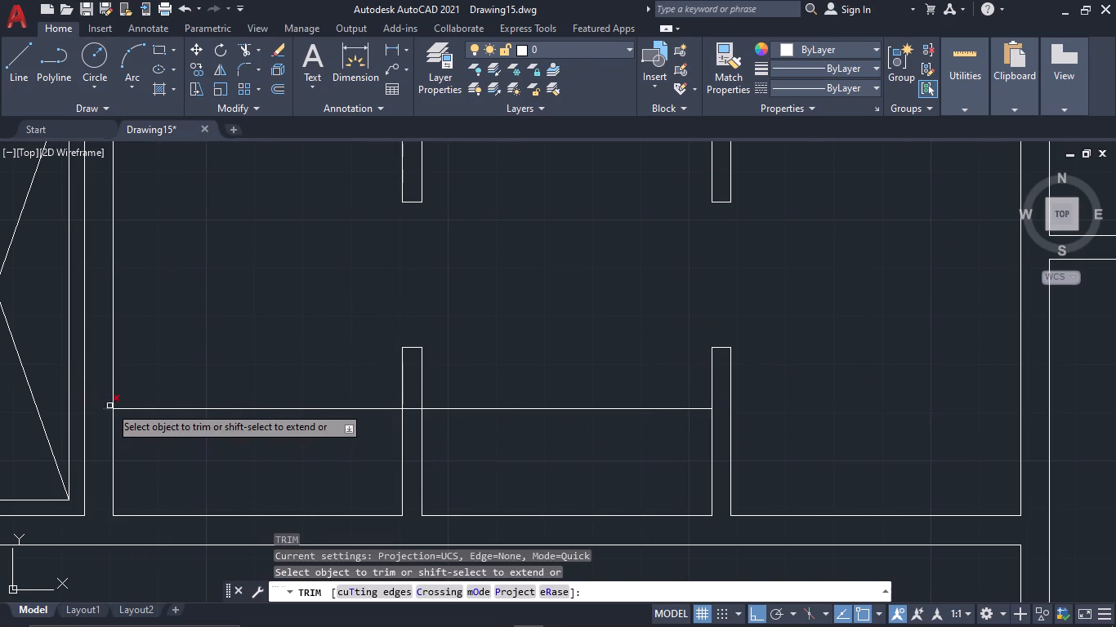
{"action": "left_click", "coordinate": [107, 407]}
{"action": "scroll", "coordinate": [400, 411], "scroll_direction": "up", "scroll_amount": 2}
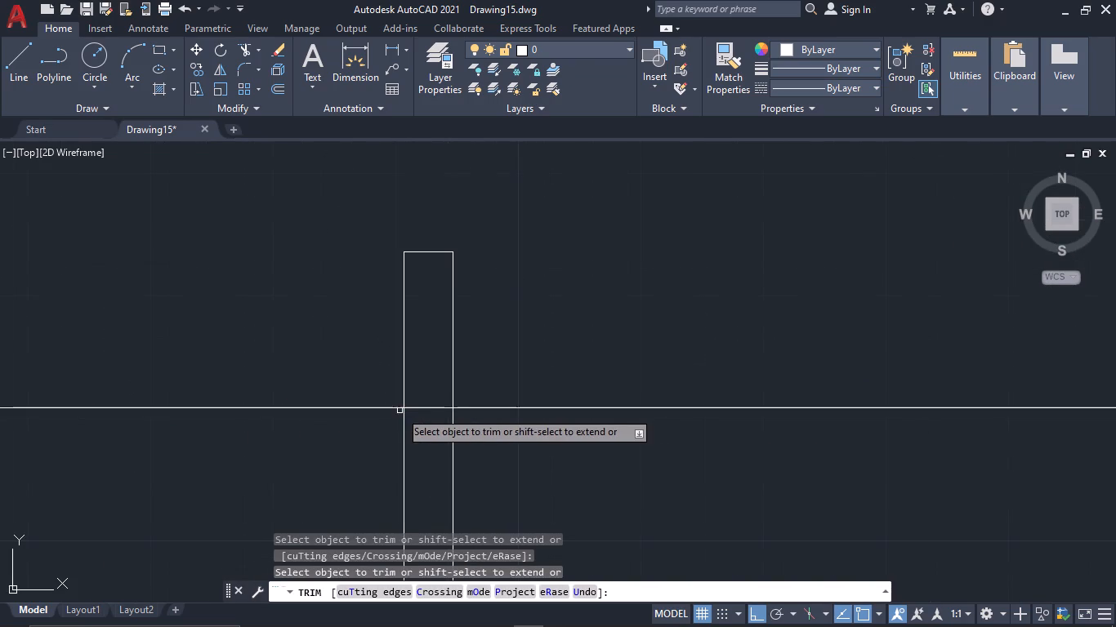
{"action": "left_click", "coordinate": [415, 408]}
{"action": "scroll", "coordinate": [423, 427], "scroll_direction": "down", "scroll_amount": 5}
{"action": "key", "text": "Escape"}
Draw a horizontal line from the eastern lower stub wall's east face, 2' below its top, east past the room's east wall.
{"action": "scroll", "coordinate": [597, 432], "scroll_direction": "down", "scroll_amount": 1}
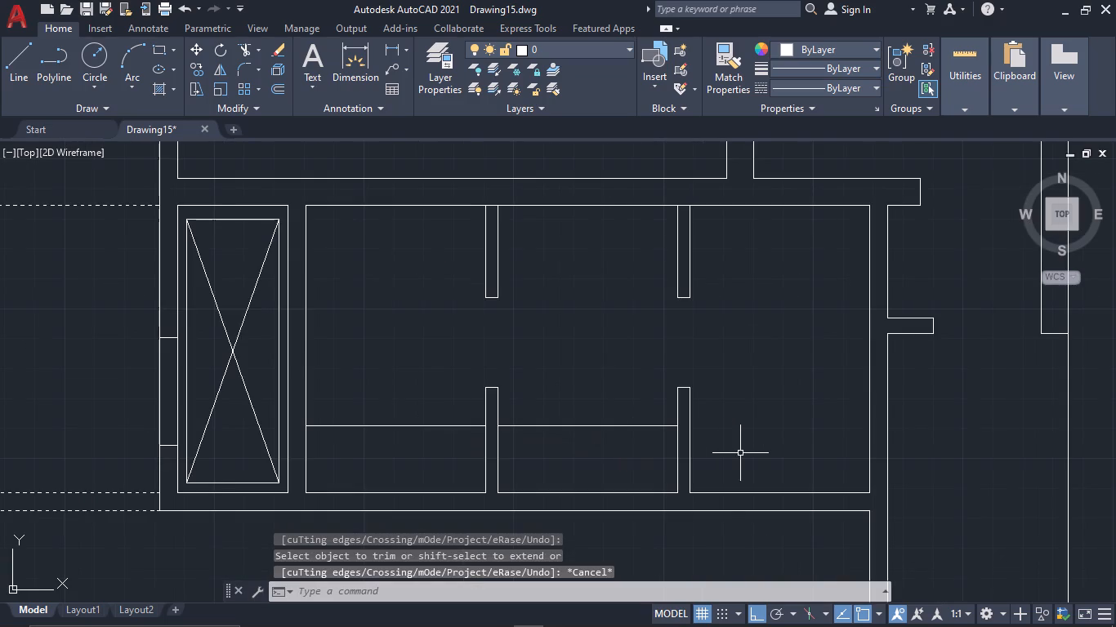
{"action": "scroll", "coordinate": [746, 456], "scroll_direction": "down", "scroll_amount": 1}
{"action": "middle_click_drag", "start_coordinate": [765, 465], "coordinate": [638, 434]}
{"action": "key", "text": "l"}
{"action": "key", "text": "space"}
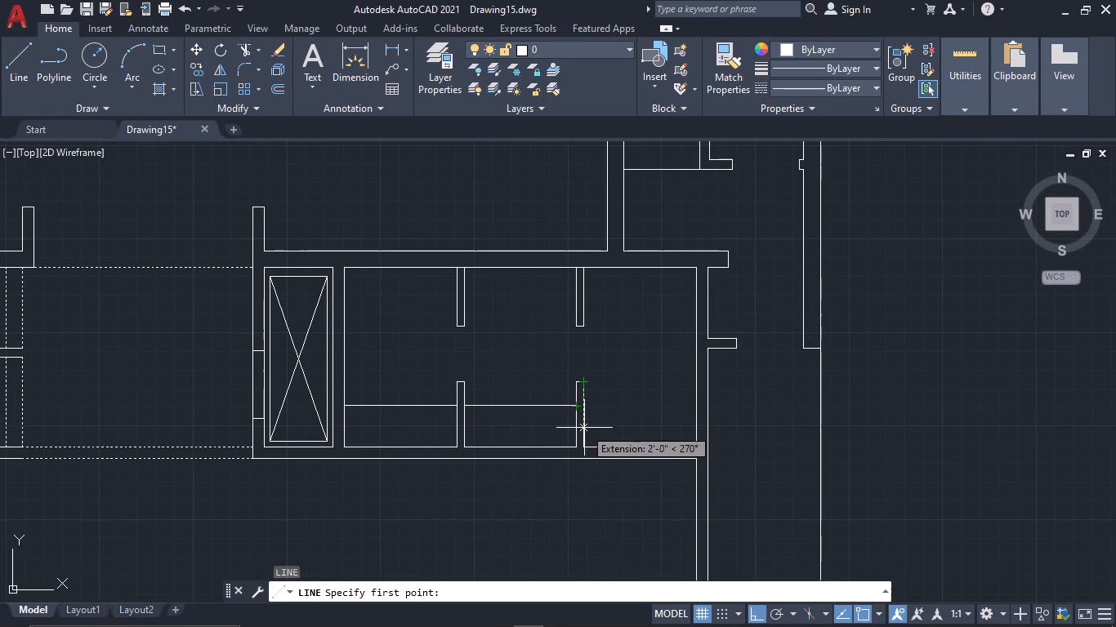
{"action": "left_click", "coordinate": [584, 428]}
{"action": "left_click", "coordinate": [750, 425]}
{"action": "key", "text": "Escape"}
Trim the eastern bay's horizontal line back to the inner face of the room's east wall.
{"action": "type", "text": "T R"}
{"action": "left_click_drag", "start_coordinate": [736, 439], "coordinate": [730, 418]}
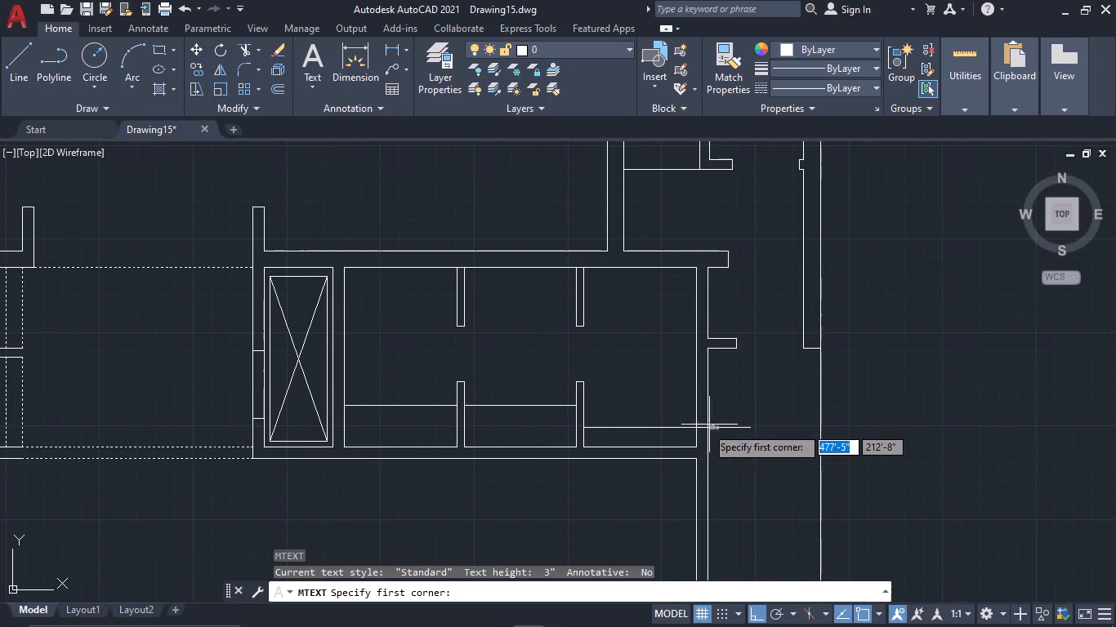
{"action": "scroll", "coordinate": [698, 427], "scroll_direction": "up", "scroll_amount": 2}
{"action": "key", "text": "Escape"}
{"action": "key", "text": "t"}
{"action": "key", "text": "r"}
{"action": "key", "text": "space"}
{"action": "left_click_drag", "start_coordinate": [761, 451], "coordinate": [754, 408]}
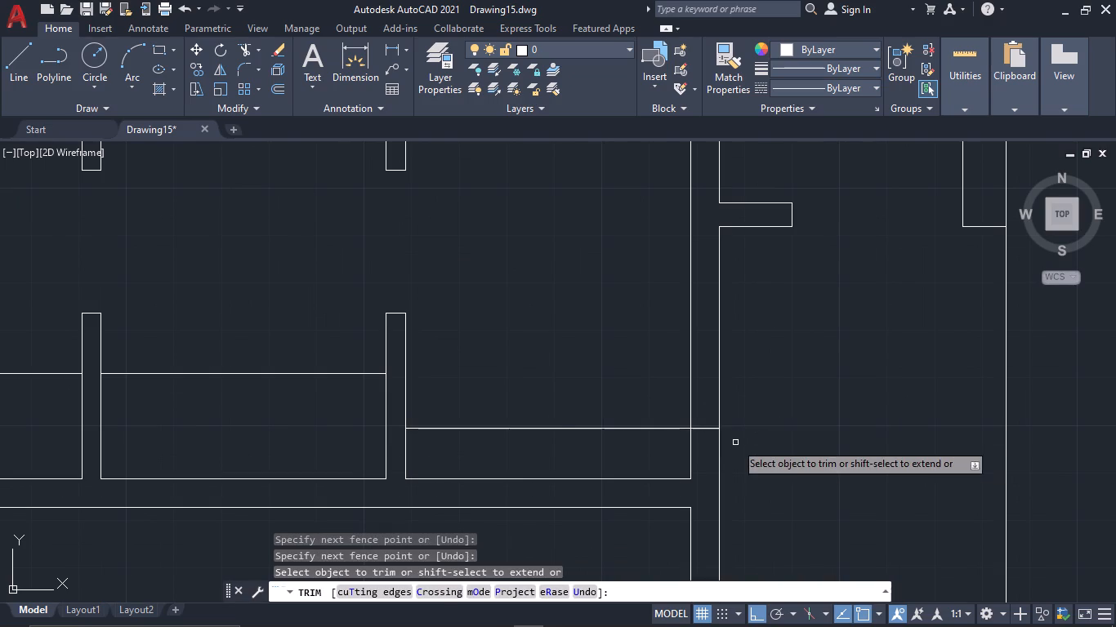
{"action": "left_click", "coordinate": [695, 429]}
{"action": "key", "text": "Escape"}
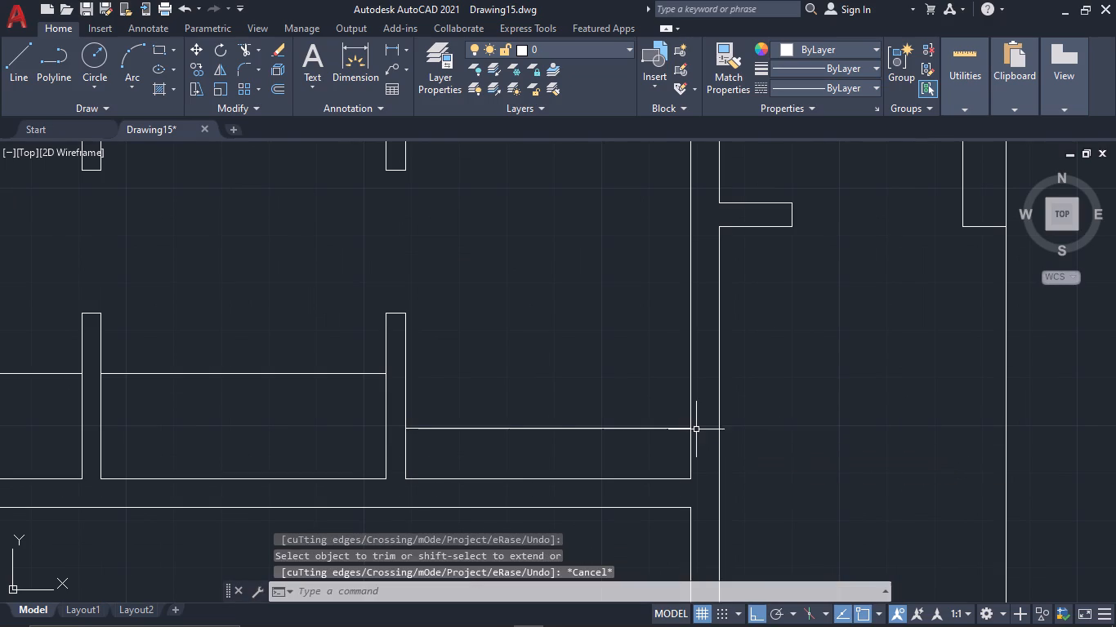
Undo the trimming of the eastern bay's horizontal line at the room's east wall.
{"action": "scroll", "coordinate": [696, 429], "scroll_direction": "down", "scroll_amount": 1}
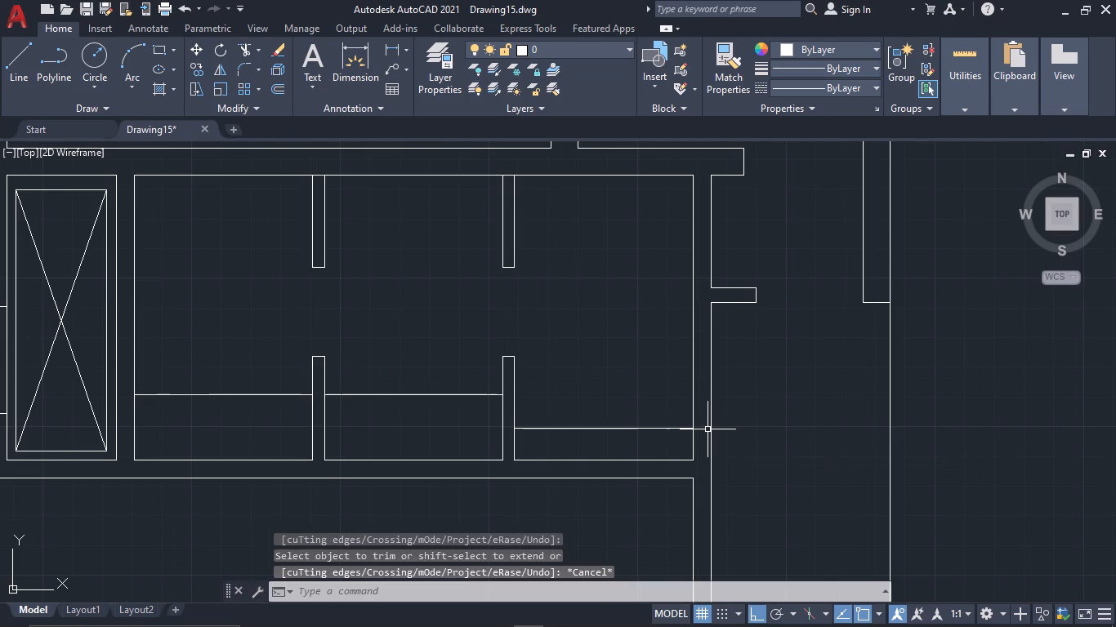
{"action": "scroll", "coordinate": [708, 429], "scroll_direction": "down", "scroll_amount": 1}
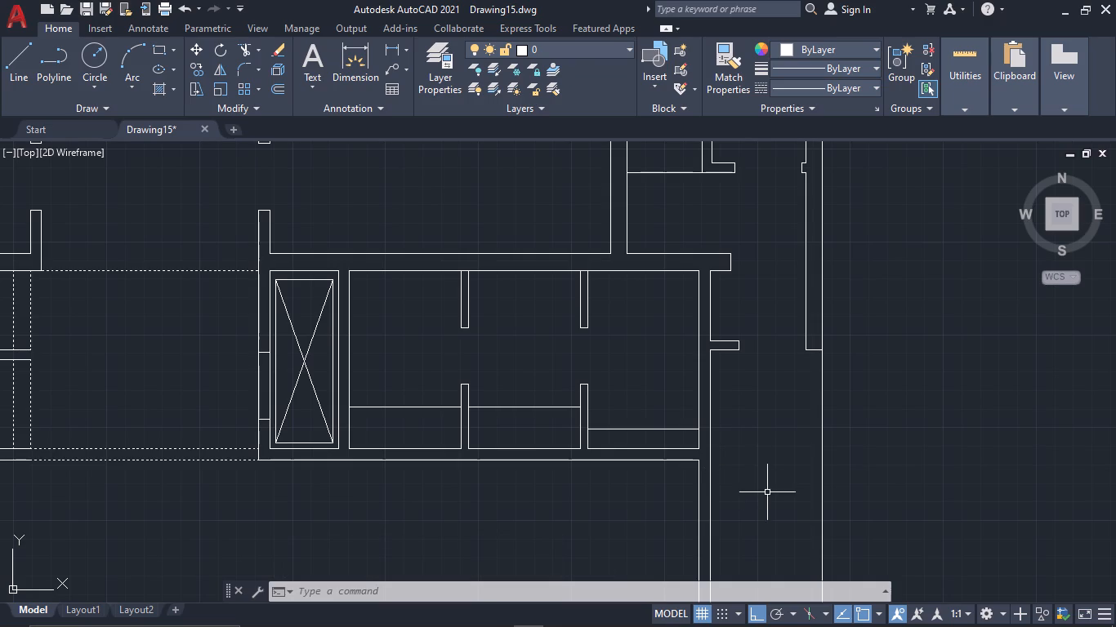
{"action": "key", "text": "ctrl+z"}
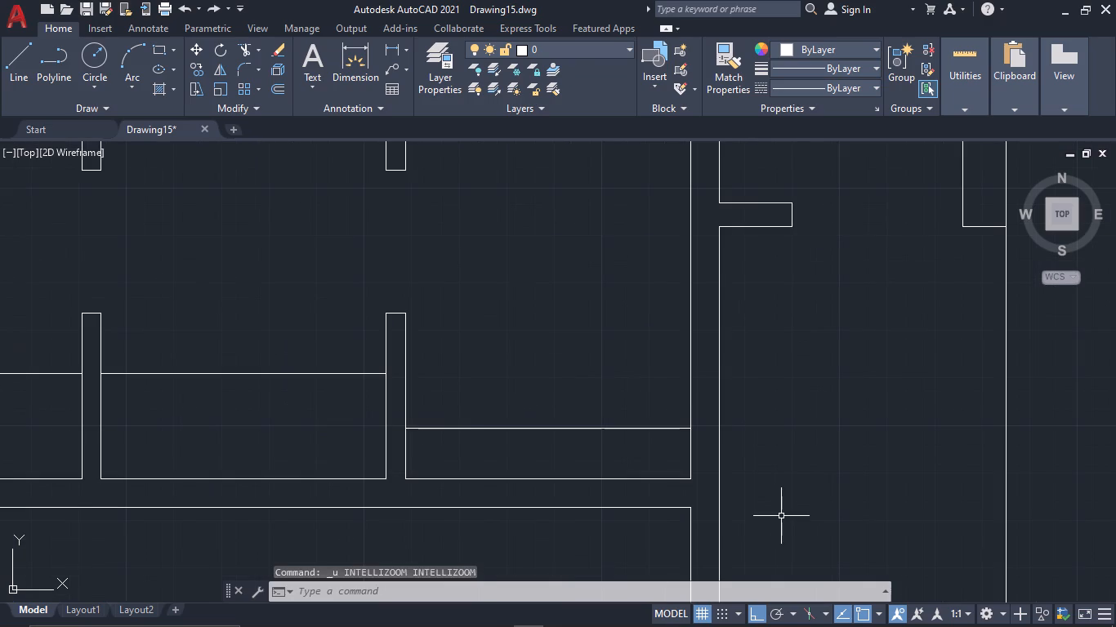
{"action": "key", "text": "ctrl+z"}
Extend the eastern bay's horizontal line east to the long vertical outer wall line.
{"action": "type", "text": "EX"}
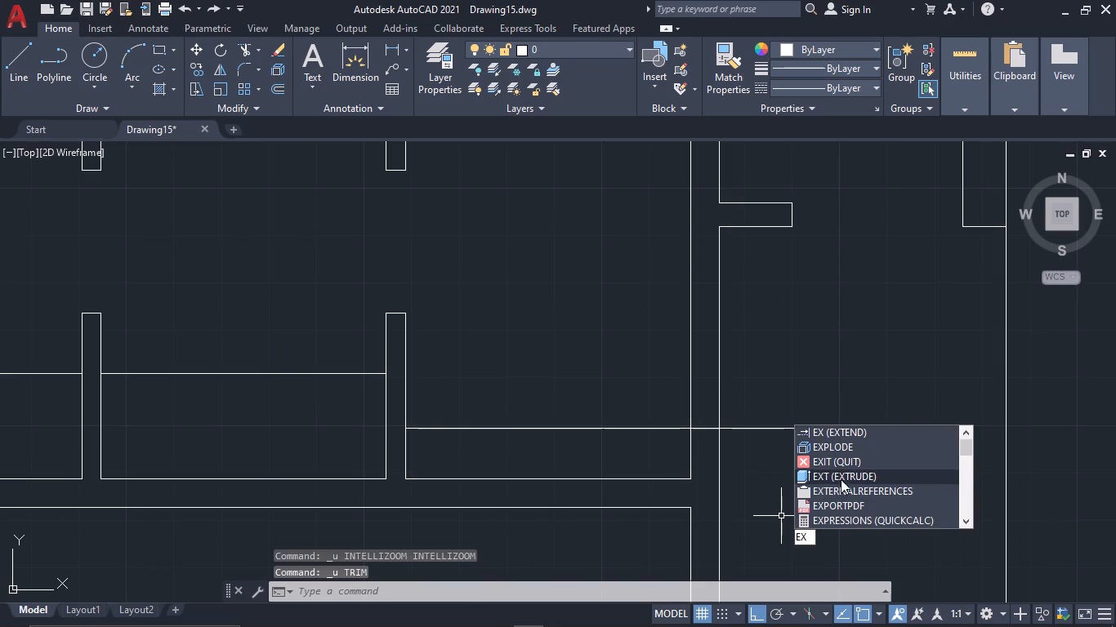
{"action": "key", "text": "space"}
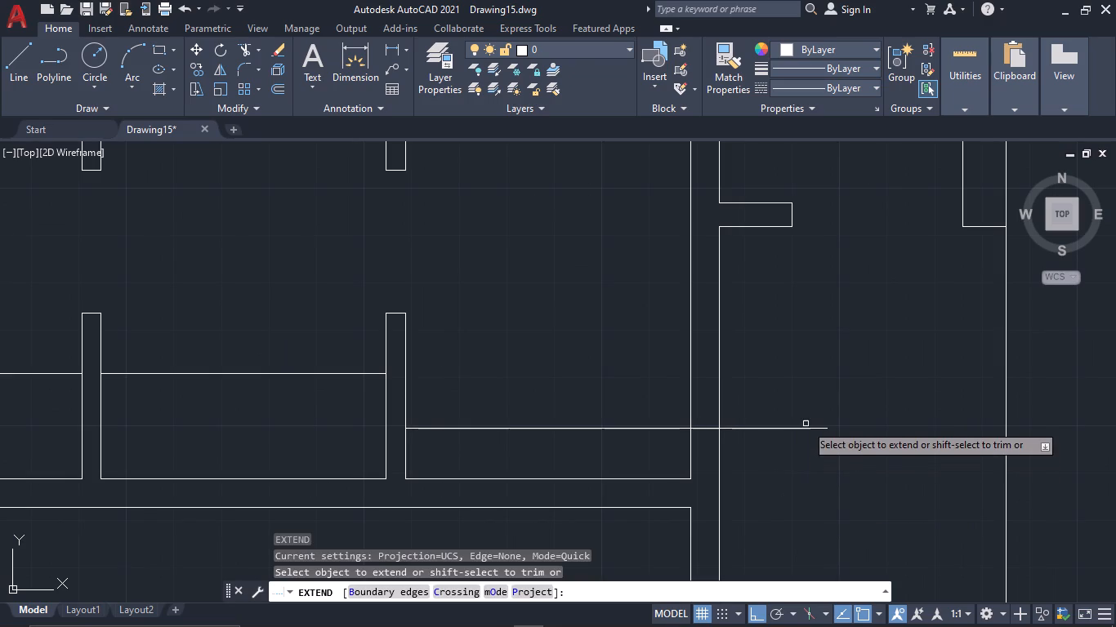
{"action": "left_click", "coordinate": [806, 429]}
{"action": "middle_click_drag", "start_coordinate": [831, 434], "coordinate": [570, 402]}
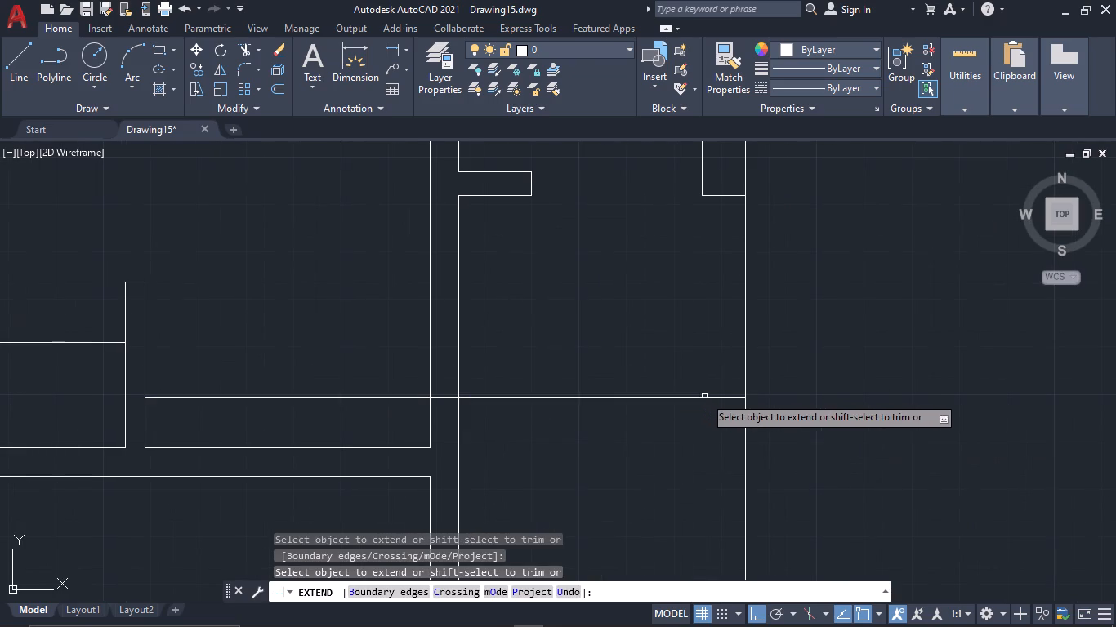
{"action": "key", "text": "Escape"}
Continue the horizontal line east past the long vertical outer wall line and turn it about 1'-5" north.
{"action": "scroll", "coordinate": [770, 403], "scroll_direction": "down", "scroll_amount": 2}
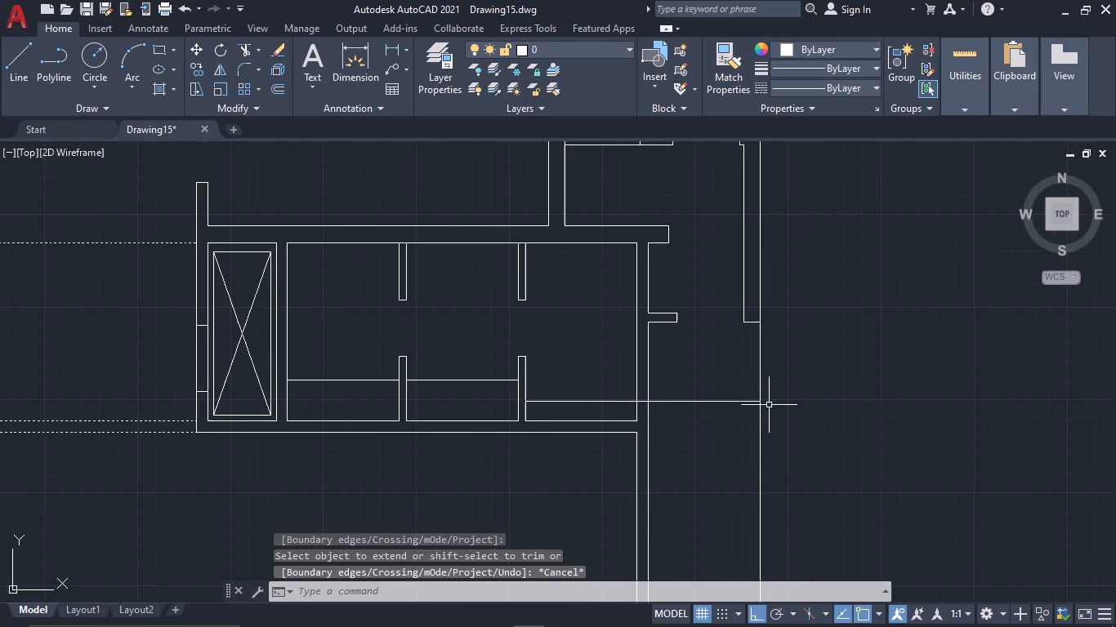
{"action": "type", "text": "L"}
{"action": "key", "text": "space"}
{"action": "left_click", "coordinate": [762, 403]}
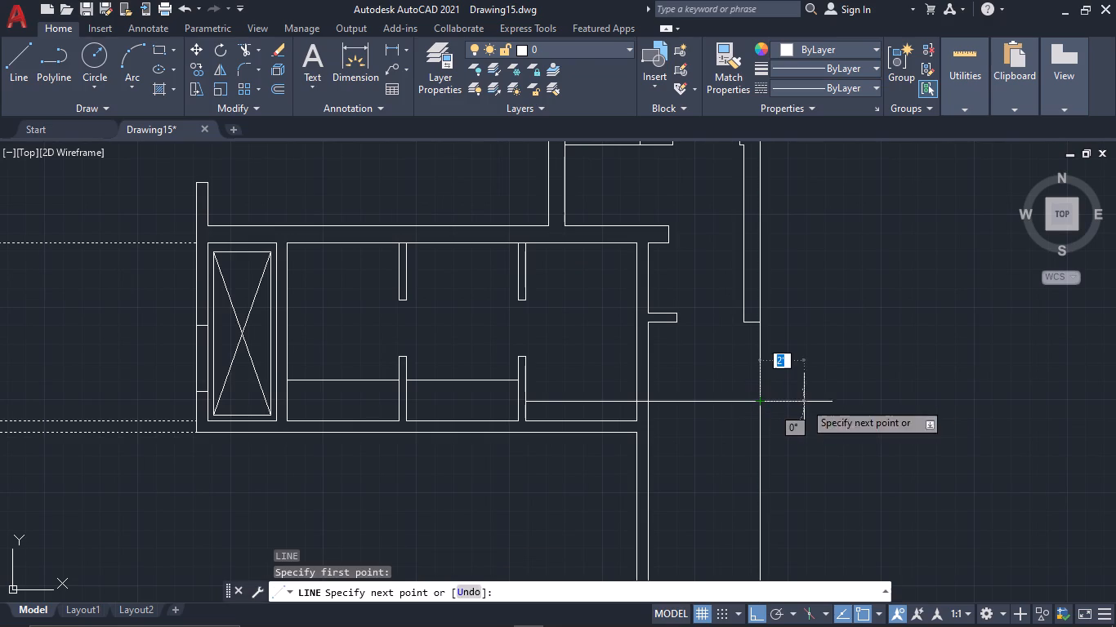
{"action": "left_click", "coordinate": [926, 393]}
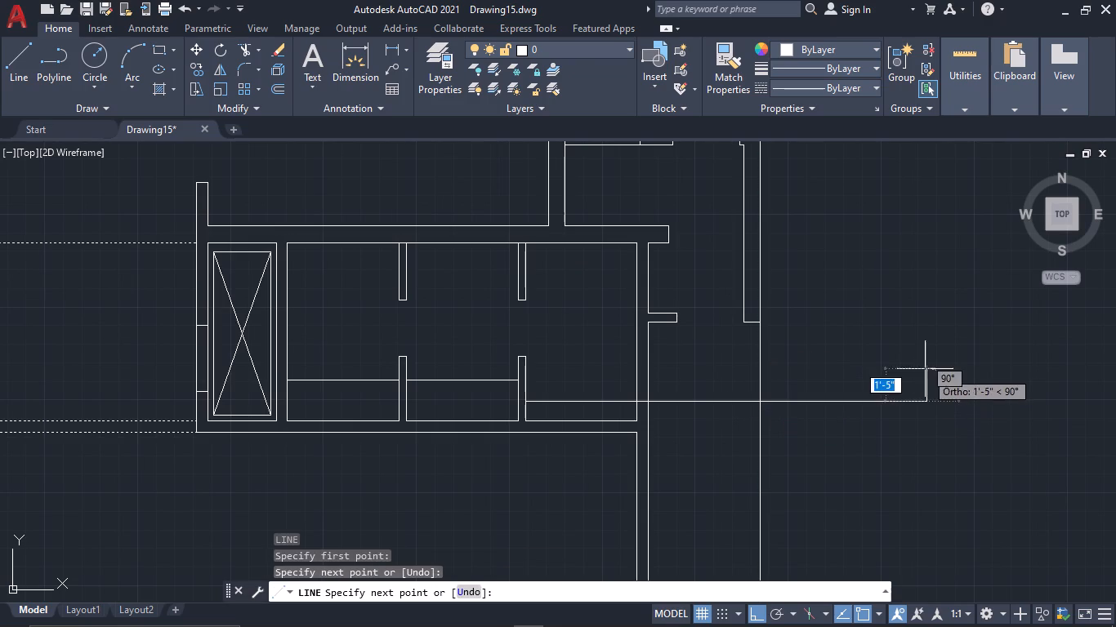
{"action": "left_click", "coordinate": [925, 369]}
{"action": "key", "text": "Escape"}
Draw a small rectangle about 3" by 4" at the north end of the short vertical line outside the plan.
{"action": "middle_click_drag", "start_coordinate": [925, 369], "coordinate": [815, 370]}
{"action": "type", "text": "REC"}
{"action": "key", "text": "space"}
{"action": "scroll", "coordinate": [815, 369], "scroll_direction": "up", "scroll_amount": 2}
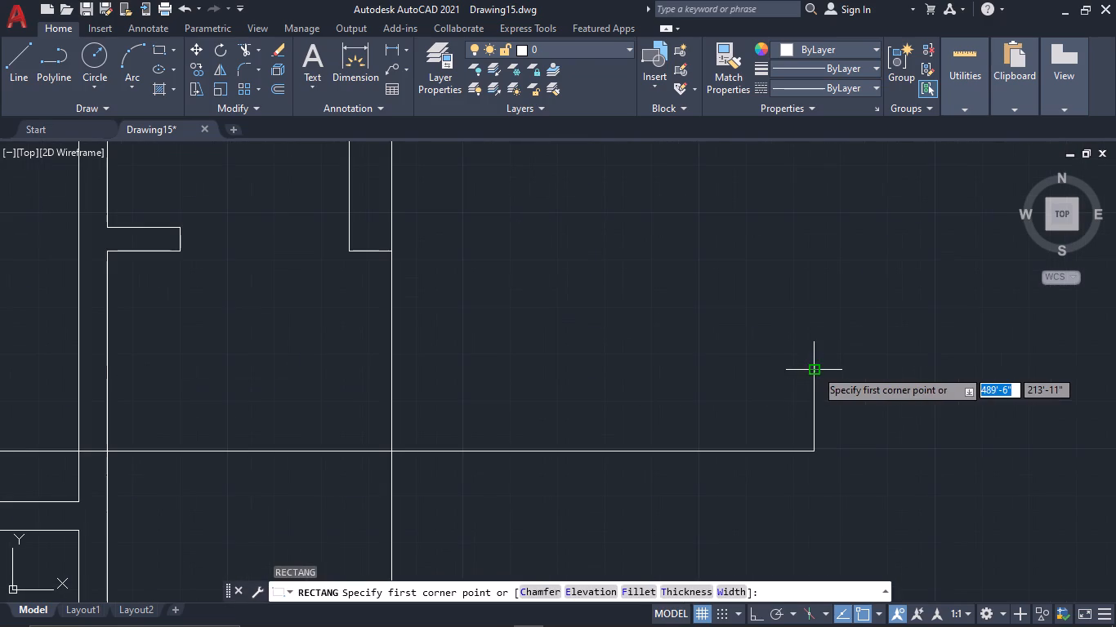
{"action": "scroll", "coordinate": [802, 349], "scroll_direction": "up", "scroll_amount": 2}
{"action": "left_click", "coordinate": [805, 355]}
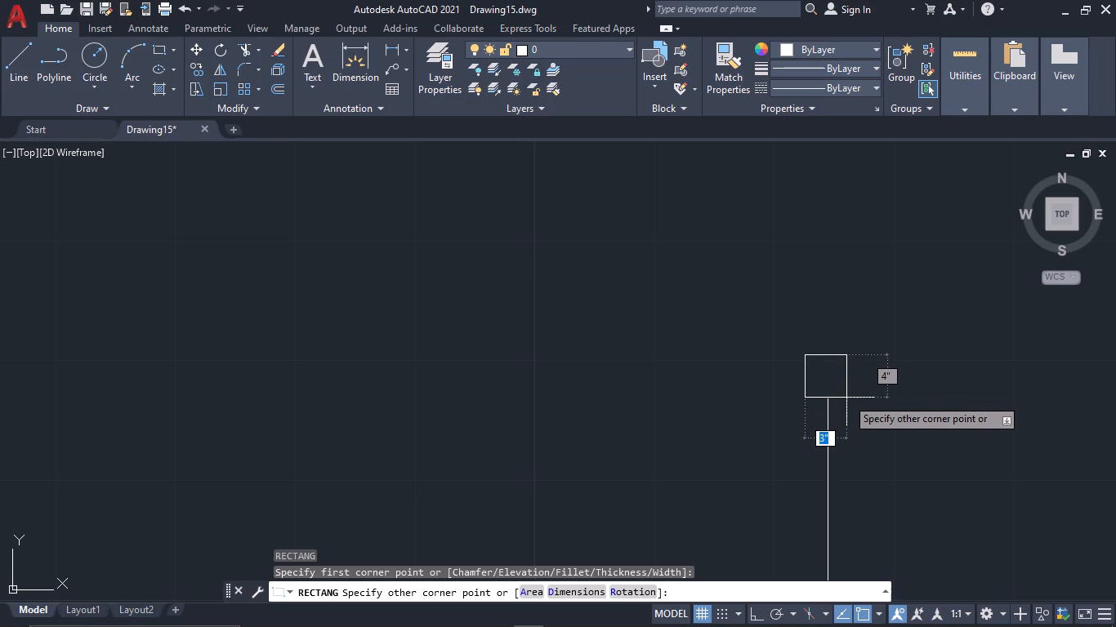
{"action": "left_click", "coordinate": [849, 398]}
{"action": "scroll", "coordinate": [869, 468], "scroll_direction": "down", "scroll_amount": 2}
{"action": "key", "text": "Escape"}
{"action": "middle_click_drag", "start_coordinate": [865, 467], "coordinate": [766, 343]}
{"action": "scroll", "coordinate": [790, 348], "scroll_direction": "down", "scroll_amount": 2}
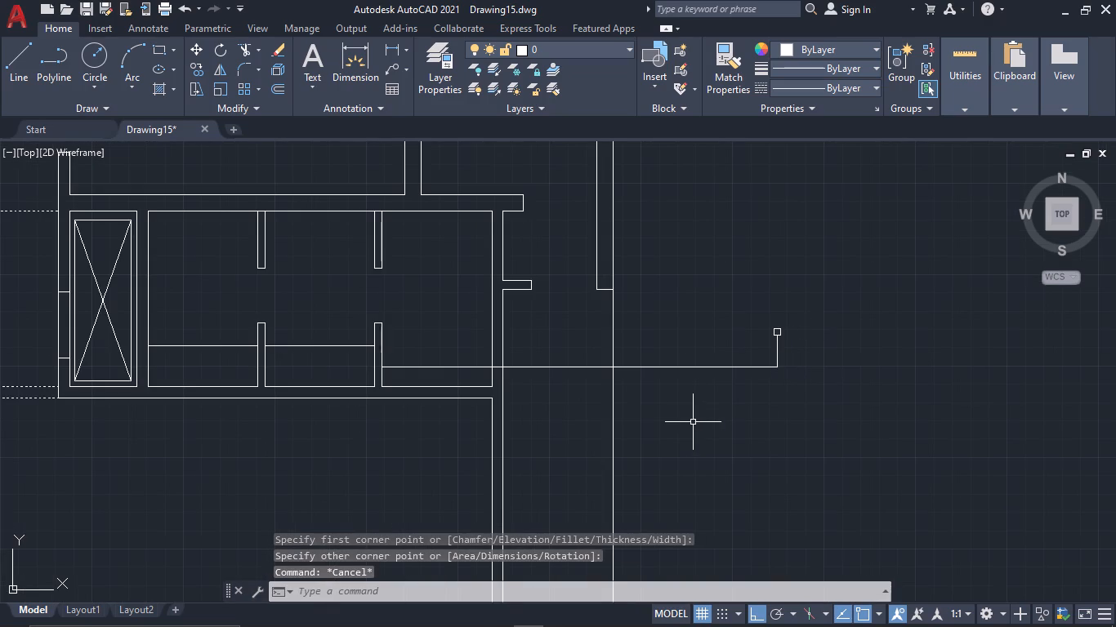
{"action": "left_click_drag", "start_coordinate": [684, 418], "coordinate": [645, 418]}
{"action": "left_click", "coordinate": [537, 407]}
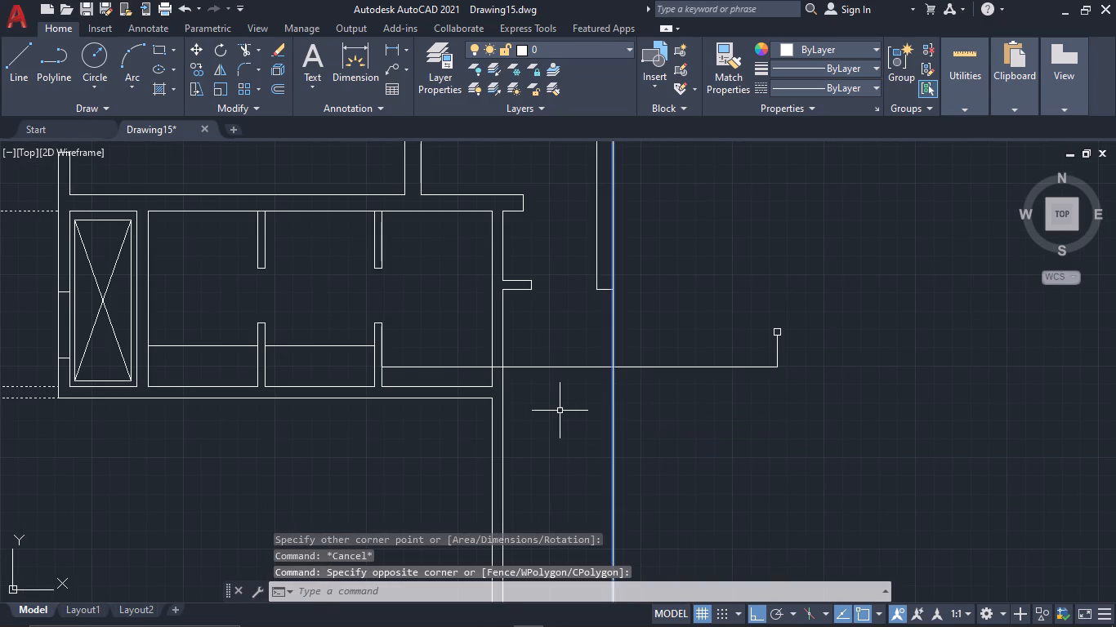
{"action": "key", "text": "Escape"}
Draw a short horizontal line east from the long vertical outer wall line, level with the double-line wall's south end.
{"action": "key", "text": "l"}
{"action": "key", "text": "space"}
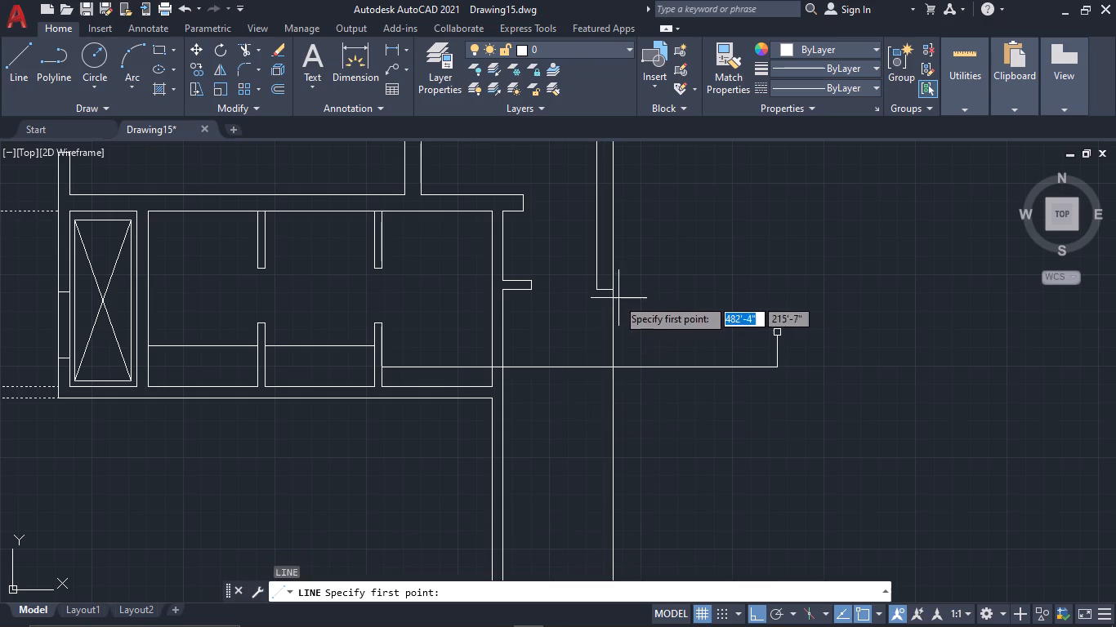
{"action": "left_click", "coordinate": [614, 294]}
{"action": "left_click", "coordinate": [670, 297]}
{"action": "key", "text": "Escape"}
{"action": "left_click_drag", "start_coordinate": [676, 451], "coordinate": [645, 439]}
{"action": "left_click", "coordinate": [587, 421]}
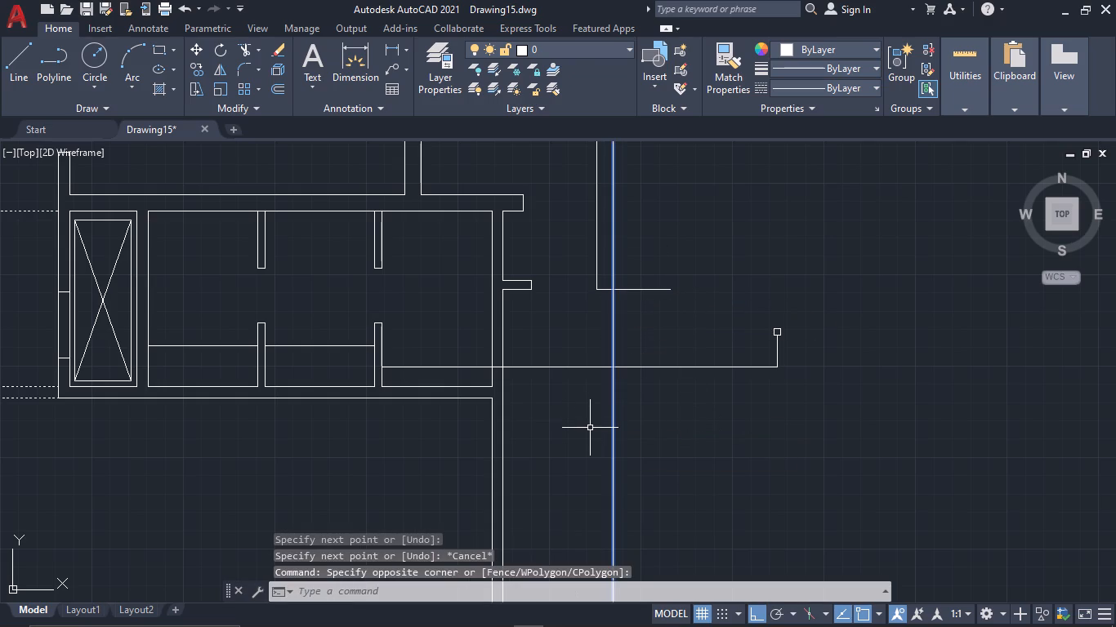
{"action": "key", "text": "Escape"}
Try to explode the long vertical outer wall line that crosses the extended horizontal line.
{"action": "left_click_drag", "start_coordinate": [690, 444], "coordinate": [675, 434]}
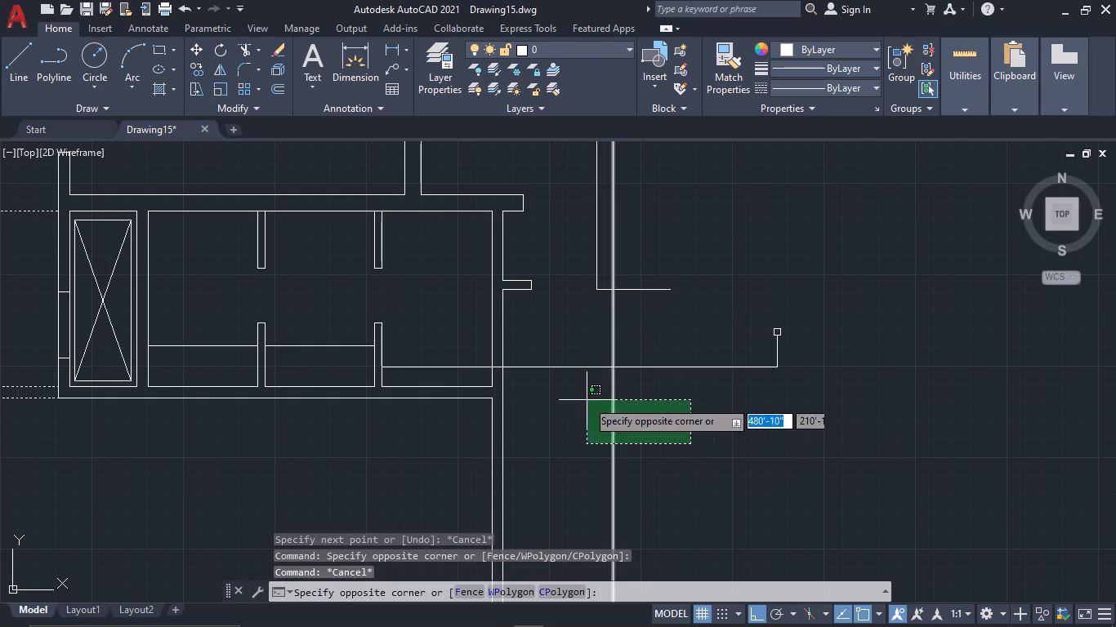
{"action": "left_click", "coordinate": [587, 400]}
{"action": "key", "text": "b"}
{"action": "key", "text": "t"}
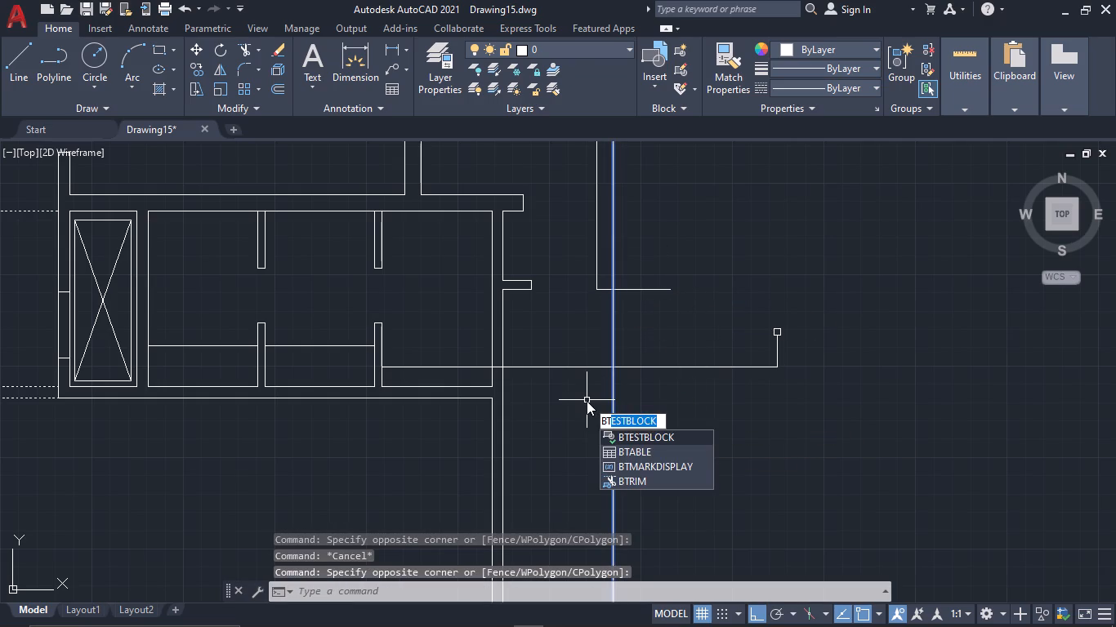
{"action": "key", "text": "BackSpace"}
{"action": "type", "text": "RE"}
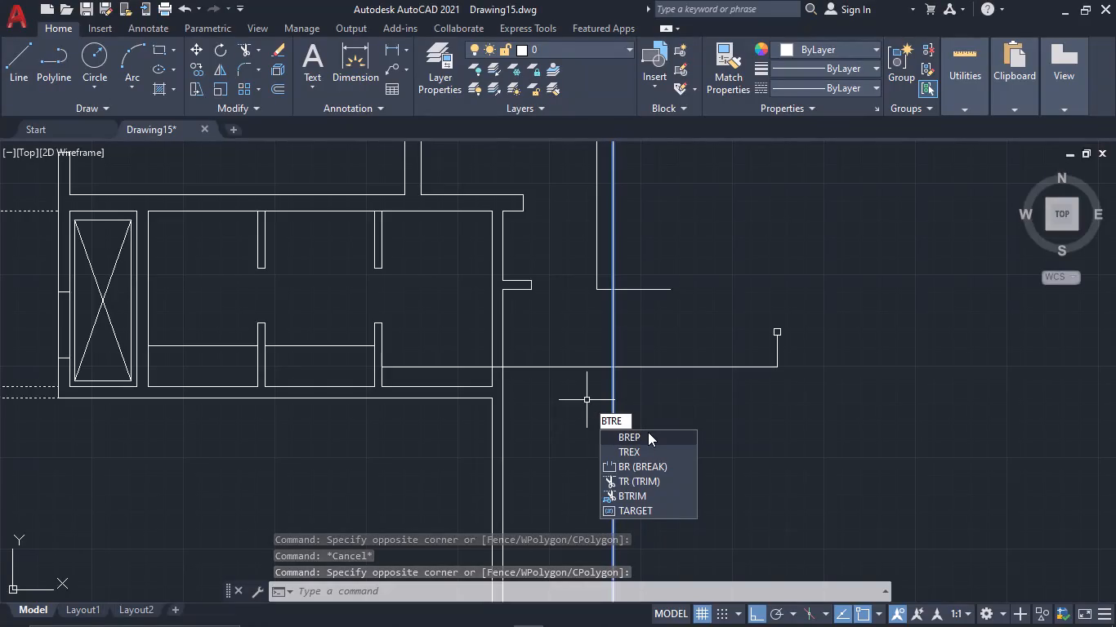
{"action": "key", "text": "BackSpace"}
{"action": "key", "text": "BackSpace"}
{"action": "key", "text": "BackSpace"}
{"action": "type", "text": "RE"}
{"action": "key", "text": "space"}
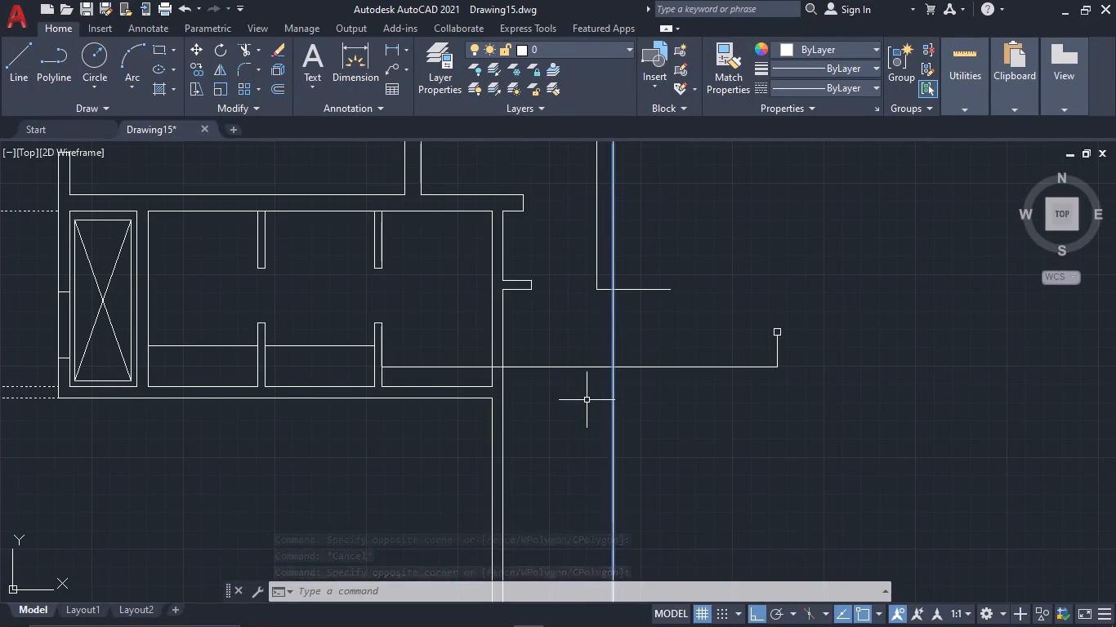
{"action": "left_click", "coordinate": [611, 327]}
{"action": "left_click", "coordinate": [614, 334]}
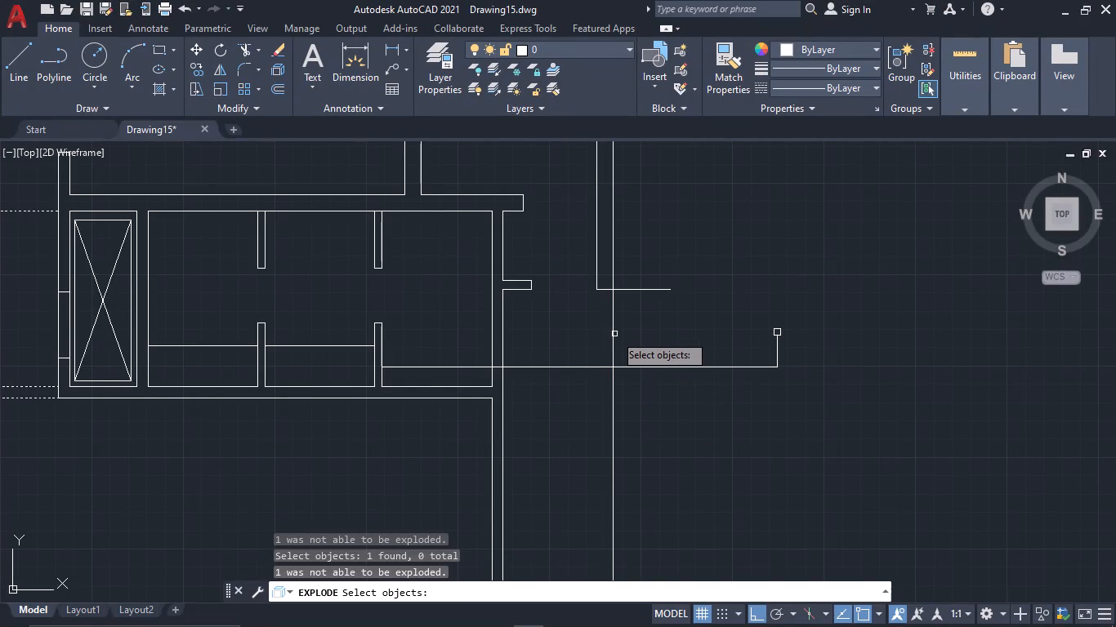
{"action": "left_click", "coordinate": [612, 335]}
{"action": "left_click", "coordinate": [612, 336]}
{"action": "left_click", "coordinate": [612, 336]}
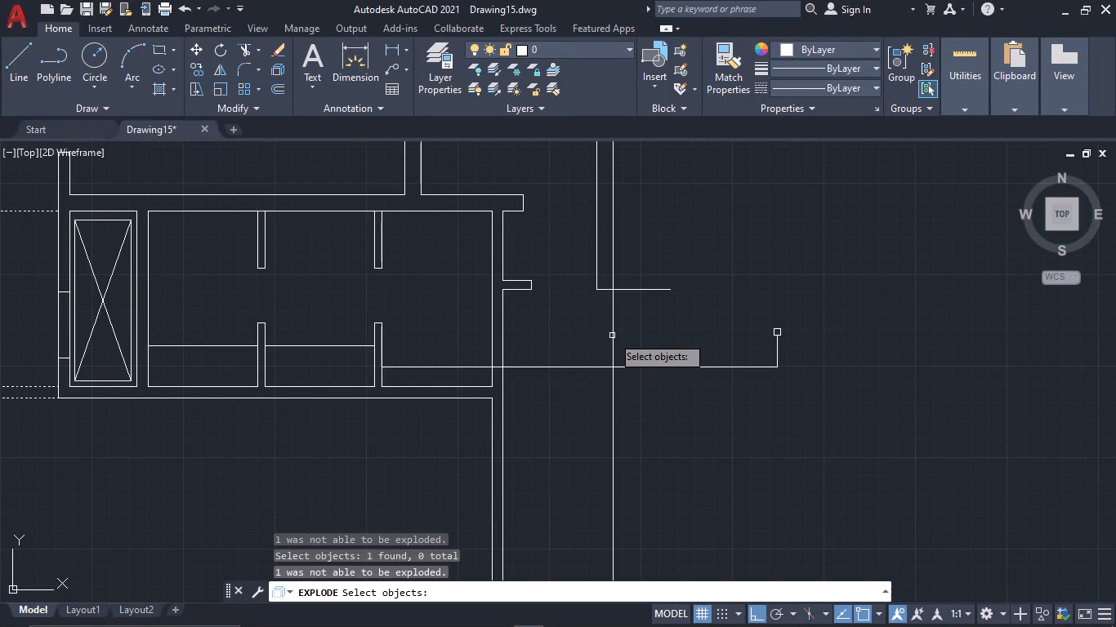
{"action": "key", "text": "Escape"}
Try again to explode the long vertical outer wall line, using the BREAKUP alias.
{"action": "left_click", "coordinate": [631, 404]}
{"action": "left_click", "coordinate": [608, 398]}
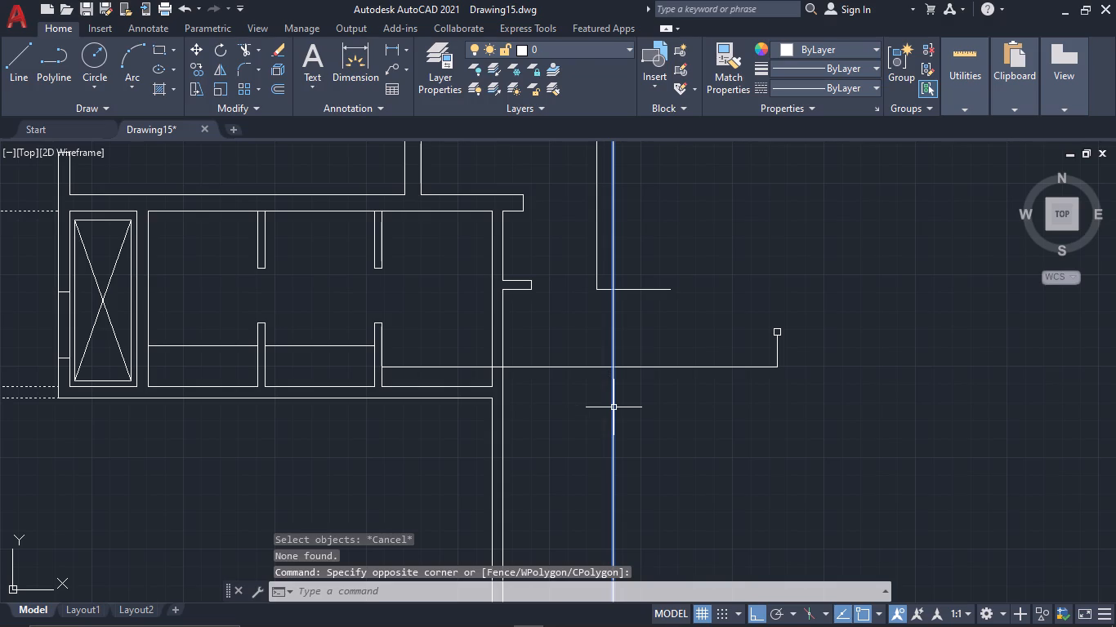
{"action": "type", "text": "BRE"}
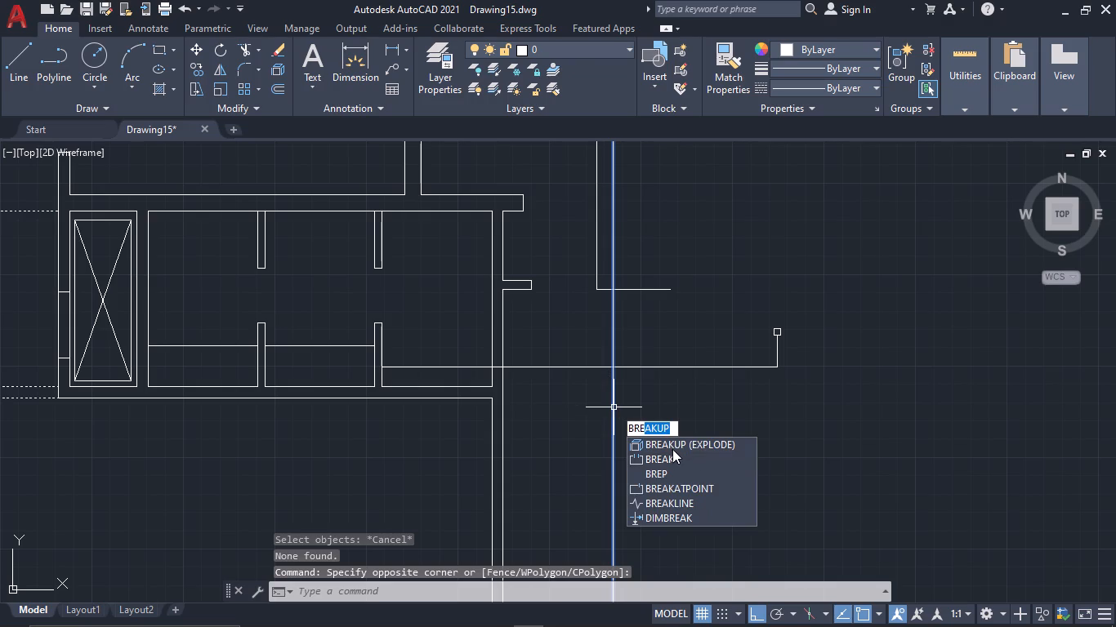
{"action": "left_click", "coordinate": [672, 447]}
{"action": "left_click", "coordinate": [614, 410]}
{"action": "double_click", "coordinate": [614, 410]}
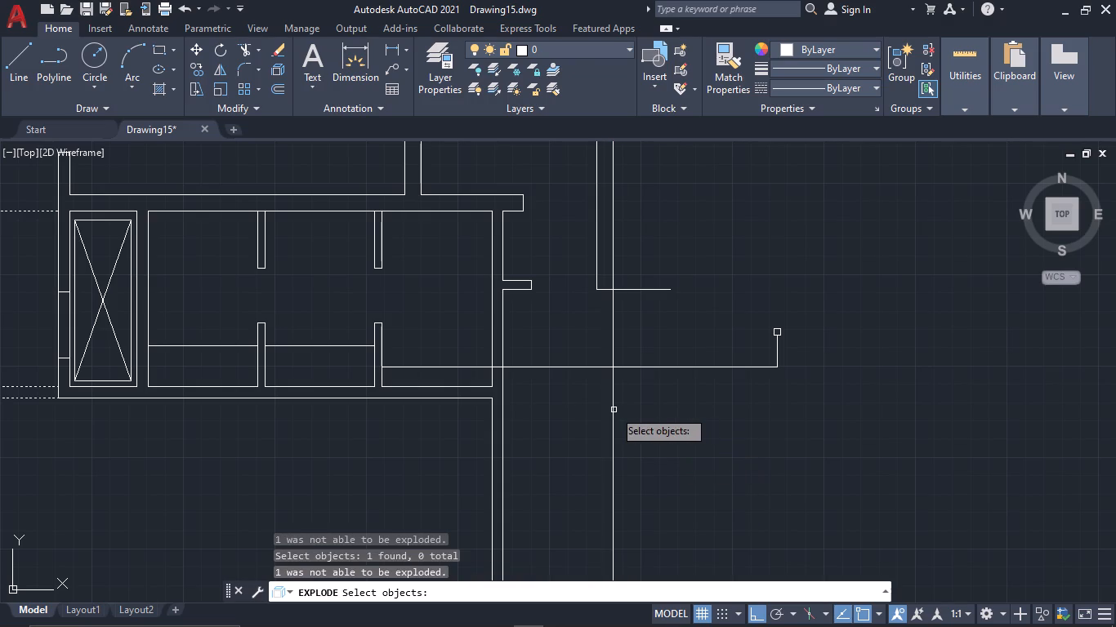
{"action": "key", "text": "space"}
Offset the long vertical outer wall line 4" to the west.
{"action": "left_click", "coordinate": [614, 410]}
{"action": "left_click_drag", "start_coordinate": [643, 420], "coordinate": [603, 410]}
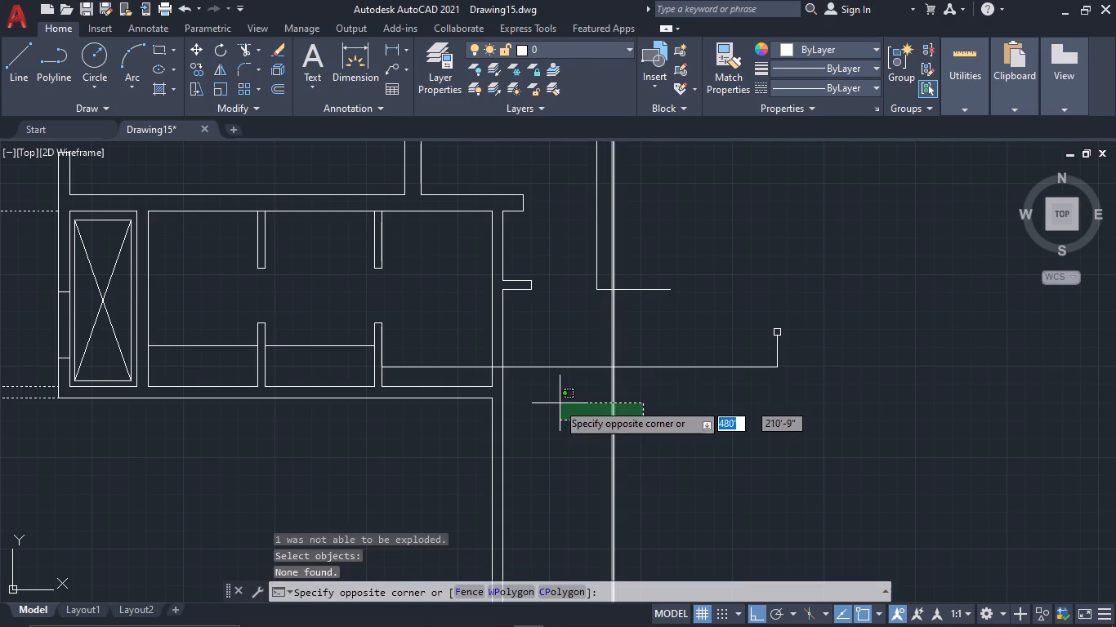
{"action": "left_click", "coordinate": [556, 402]}
{"action": "type", "text": "OF 4\""}
{"action": "key", "text": "space"}
{"action": "left_click", "coordinate": [560, 402]}
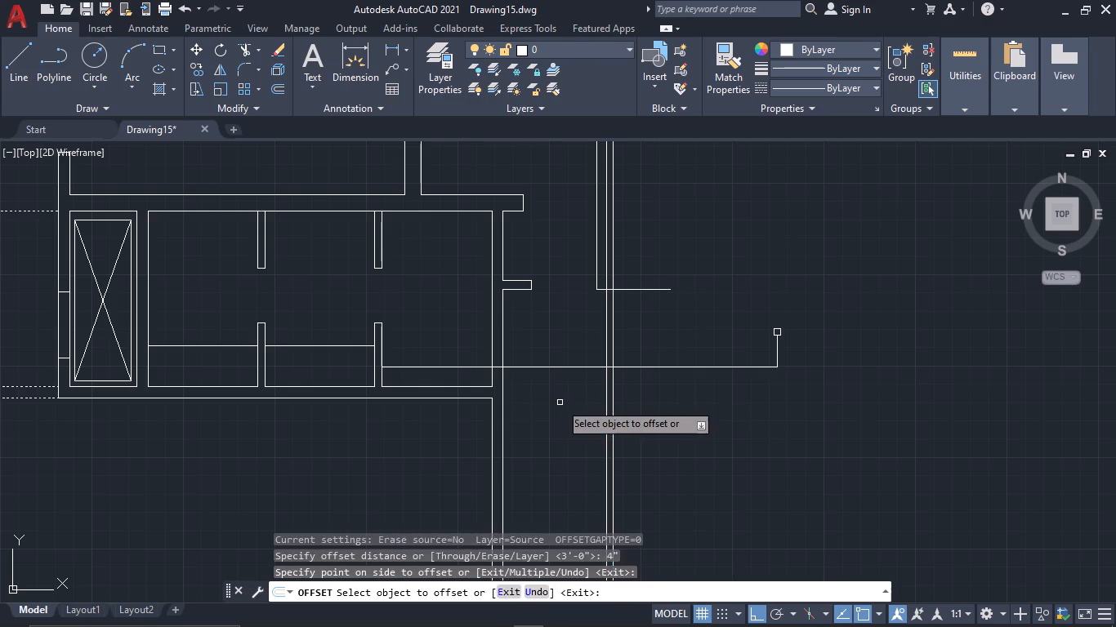
{"action": "key", "text": "Escape"}
Trim the part of the new offset line that runs north of the short horizontal line at the outer wall.
{"action": "key", "text": "t"}
{"action": "key", "text": "r"}
{"action": "key", "text": "space"}
{"action": "left_click", "coordinate": [605, 282]}
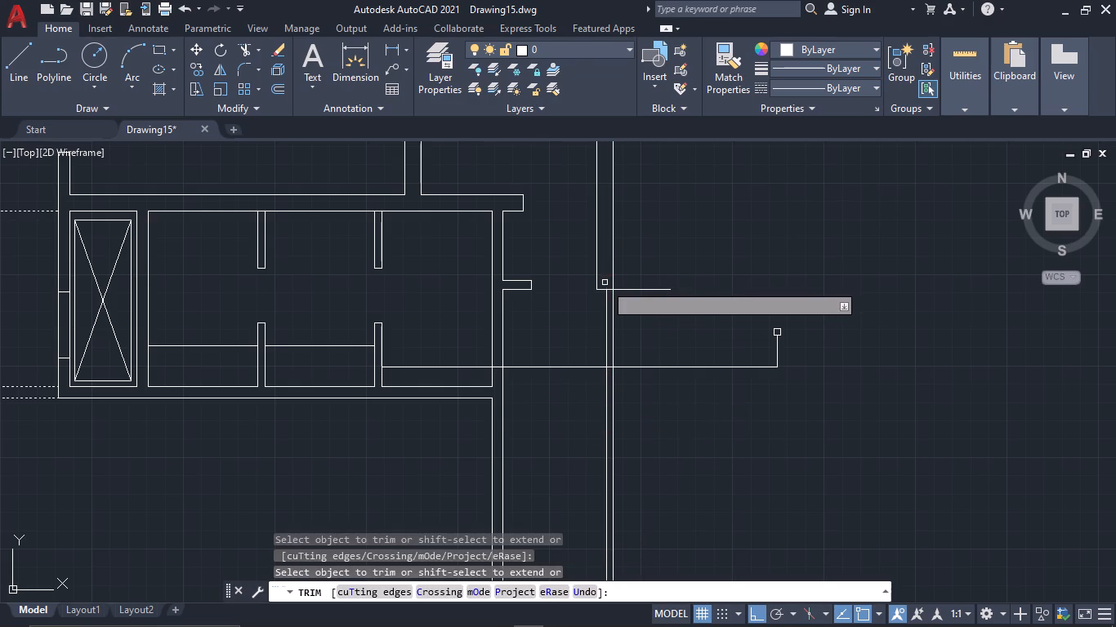
{"action": "key", "text": "Escape"}
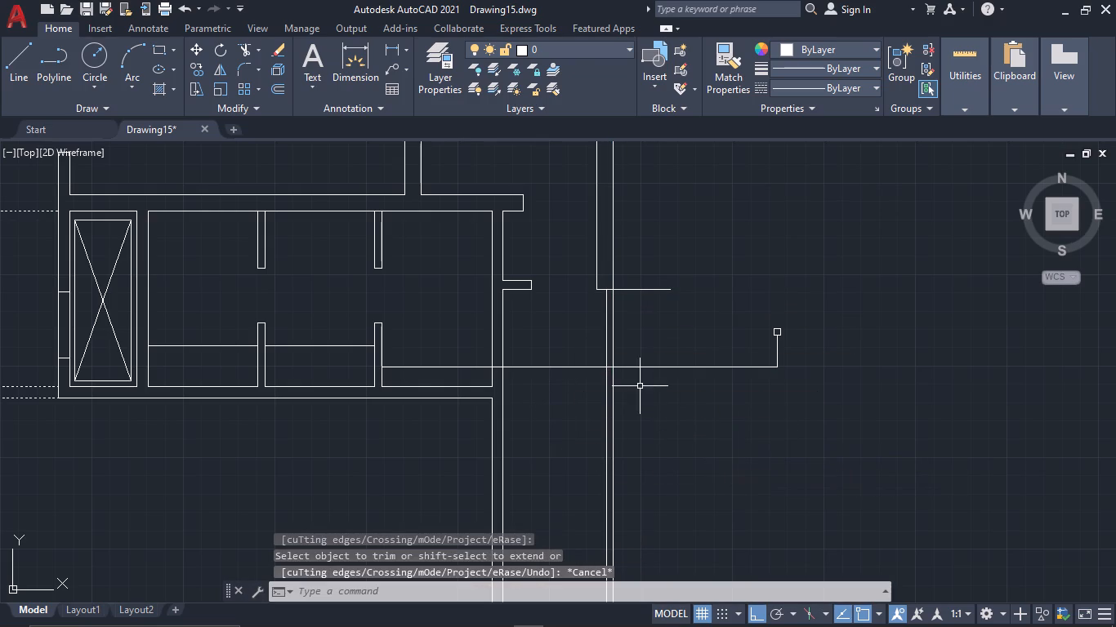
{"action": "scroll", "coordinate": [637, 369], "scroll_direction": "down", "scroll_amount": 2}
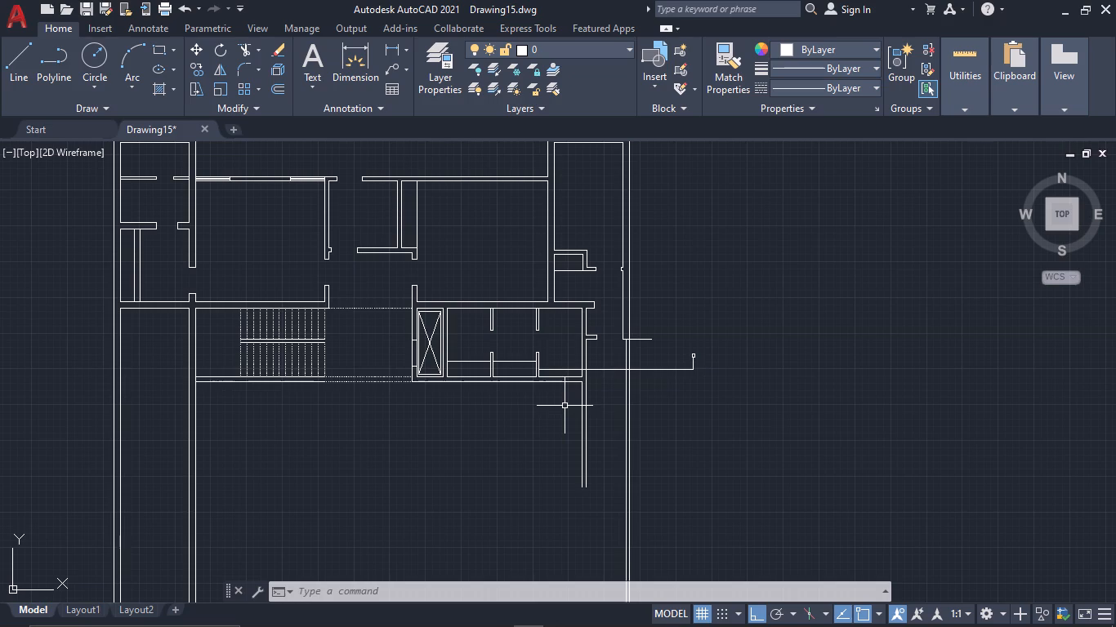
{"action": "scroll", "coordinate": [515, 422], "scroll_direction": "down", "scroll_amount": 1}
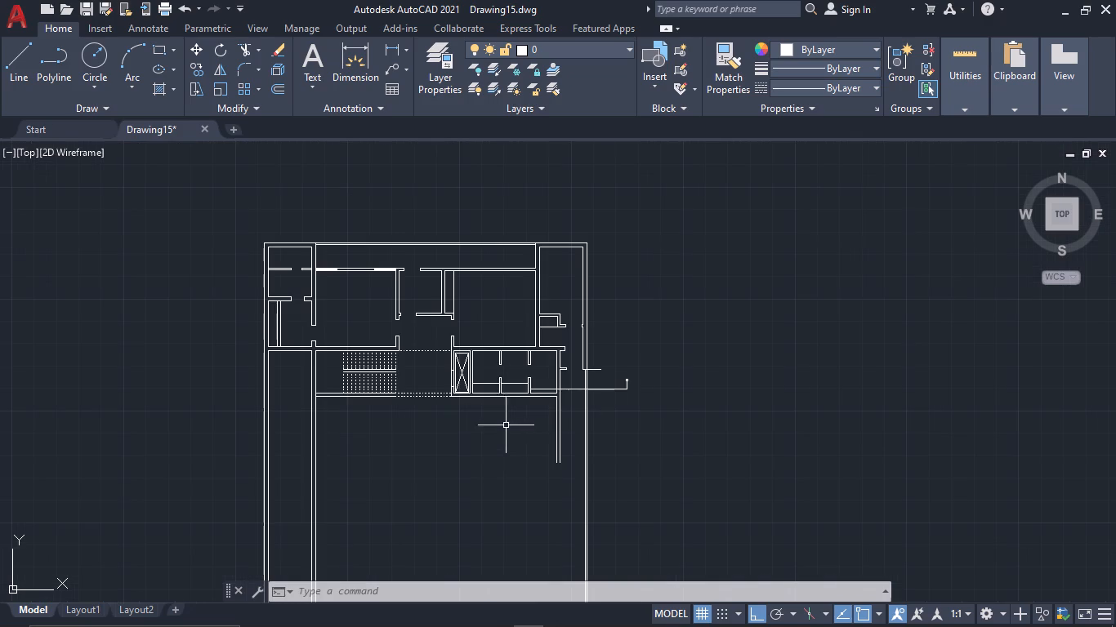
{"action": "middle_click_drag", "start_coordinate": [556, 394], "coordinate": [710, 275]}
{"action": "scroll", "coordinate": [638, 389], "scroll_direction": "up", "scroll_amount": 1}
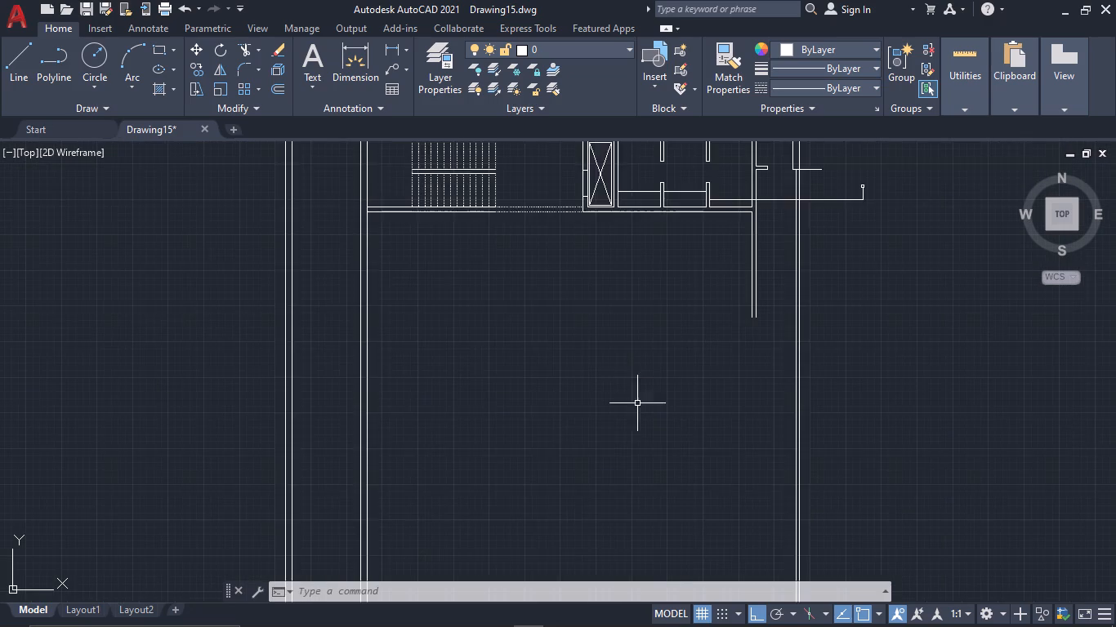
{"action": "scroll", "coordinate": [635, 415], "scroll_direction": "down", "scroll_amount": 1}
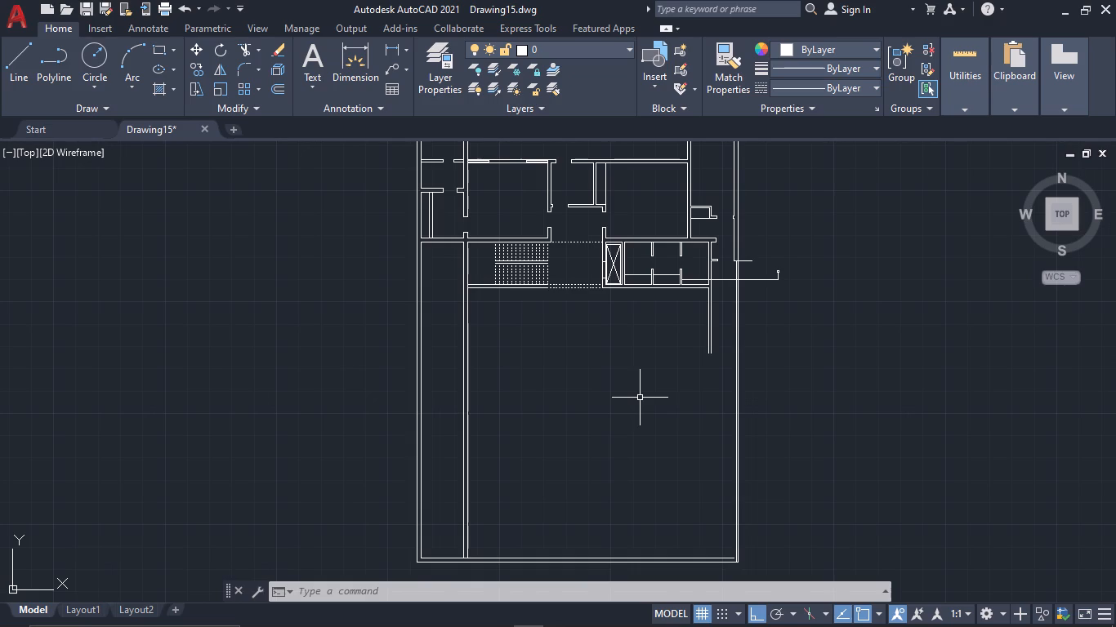
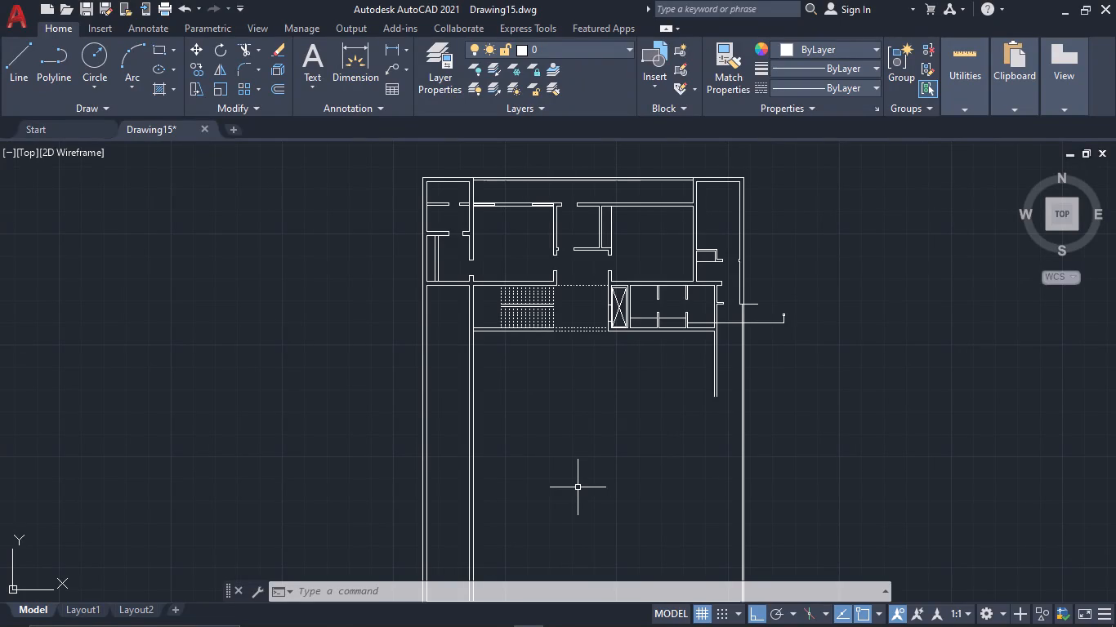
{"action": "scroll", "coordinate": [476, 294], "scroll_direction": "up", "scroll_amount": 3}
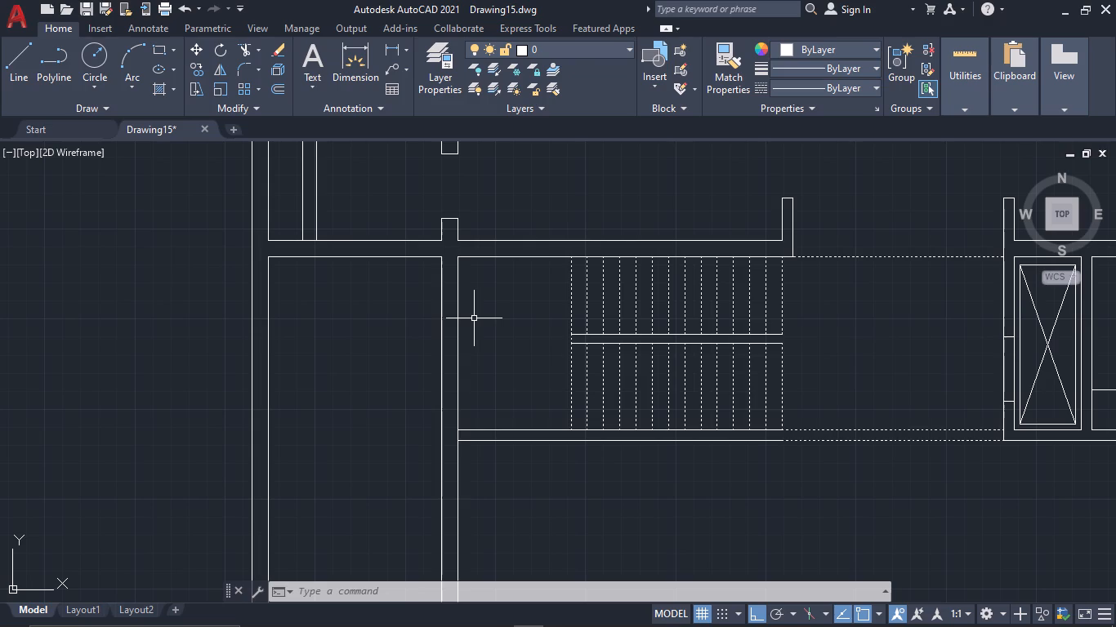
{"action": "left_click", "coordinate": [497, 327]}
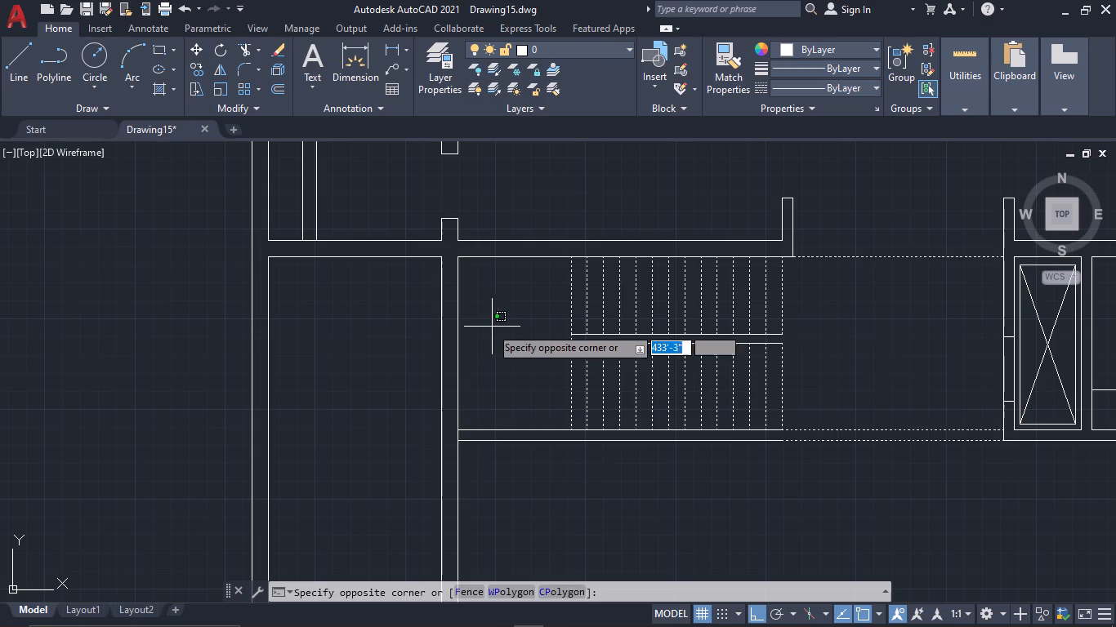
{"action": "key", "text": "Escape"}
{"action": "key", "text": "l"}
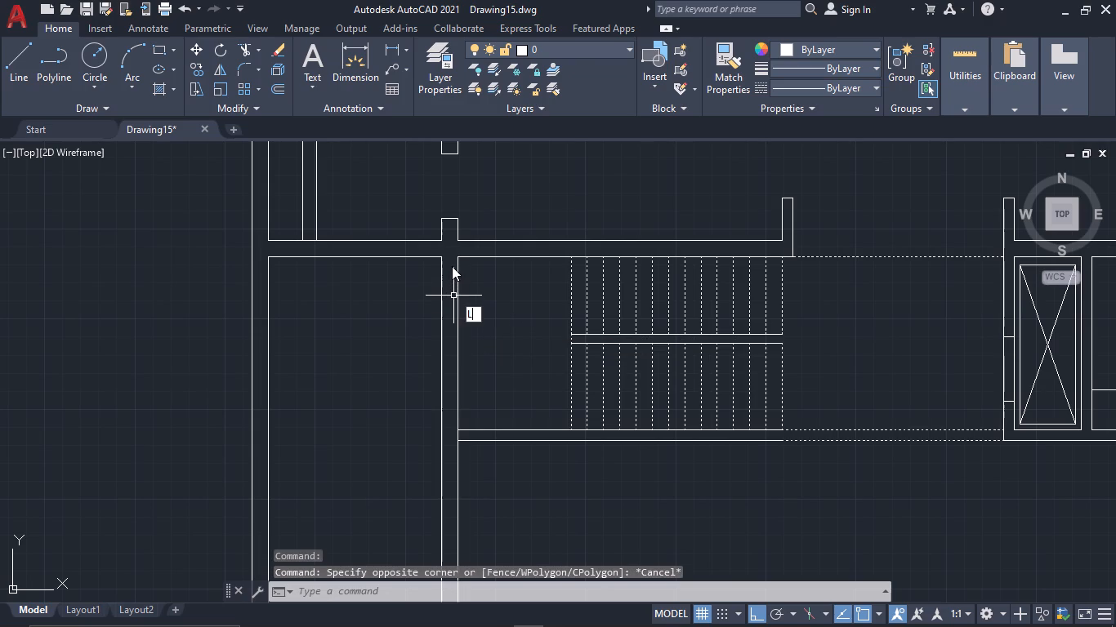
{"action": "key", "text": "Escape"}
Extend the horizontal wall line north of the staircase westward across the gap at the vertical wall.
{"action": "type", "text": "EX"}
{"action": "key", "text": "space"}
{"action": "scroll", "coordinate": [459, 261], "scroll_direction": "up", "scroll_amount": 2}
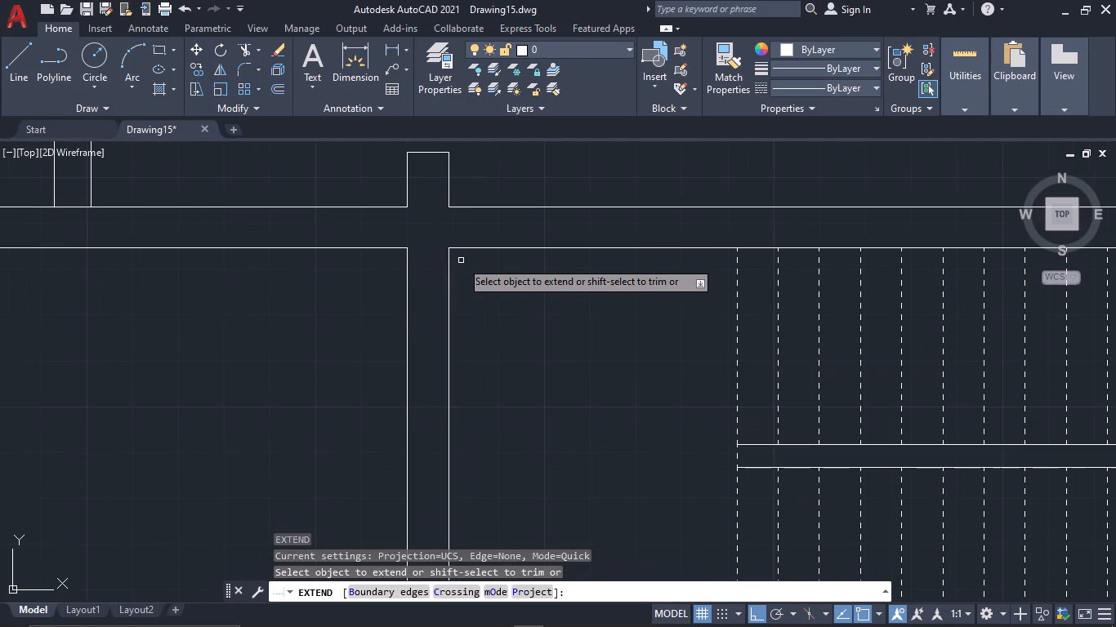
{"action": "left_click", "coordinate": [471, 249]}
{"action": "key", "text": "Escape"}
Erase both long vertical lines of the wall west of the staircase.
{"action": "left_click_drag", "start_coordinate": [483, 304], "coordinate": [333, 305]}
{"action": "key", "text": "Escape"}
{"action": "left_click_drag", "start_coordinate": [500, 337], "coordinate": [144, 371]}
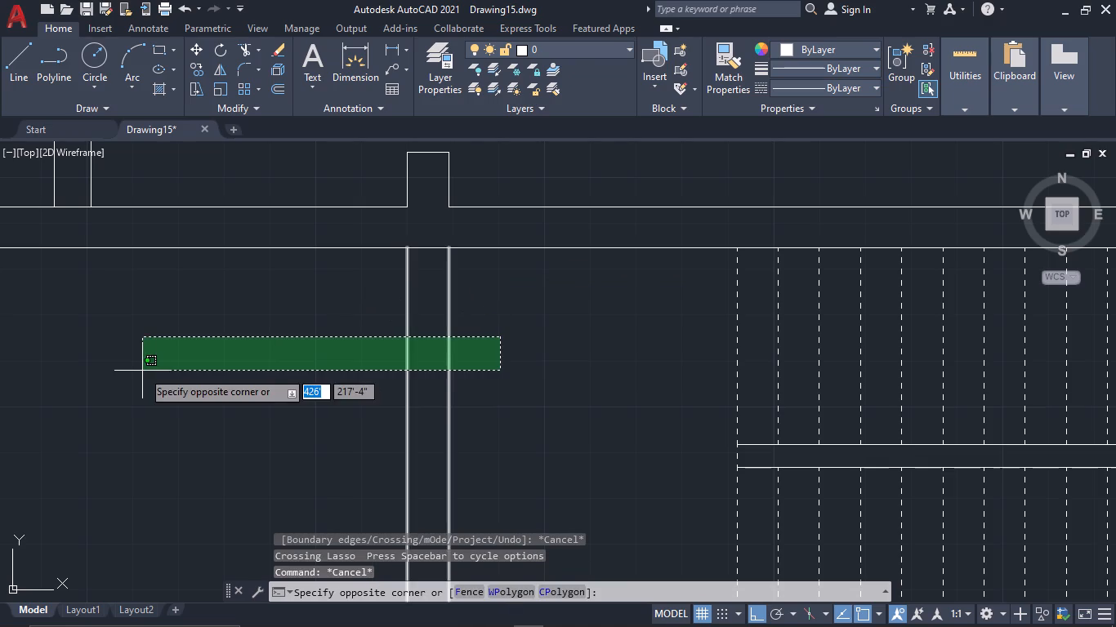
{"action": "key", "text": "e"}
{"action": "key", "text": "space"}
{"action": "scroll", "coordinate": [345, 360], "scroll_direction": "down", "scroll_amount": 3}
{"action": "left_click_drag", "start_coordinate": [400, 385], "coordinate": [338, 385]}
{"action": "key", "text": "e"}
{"action": "key", "text": "space"}
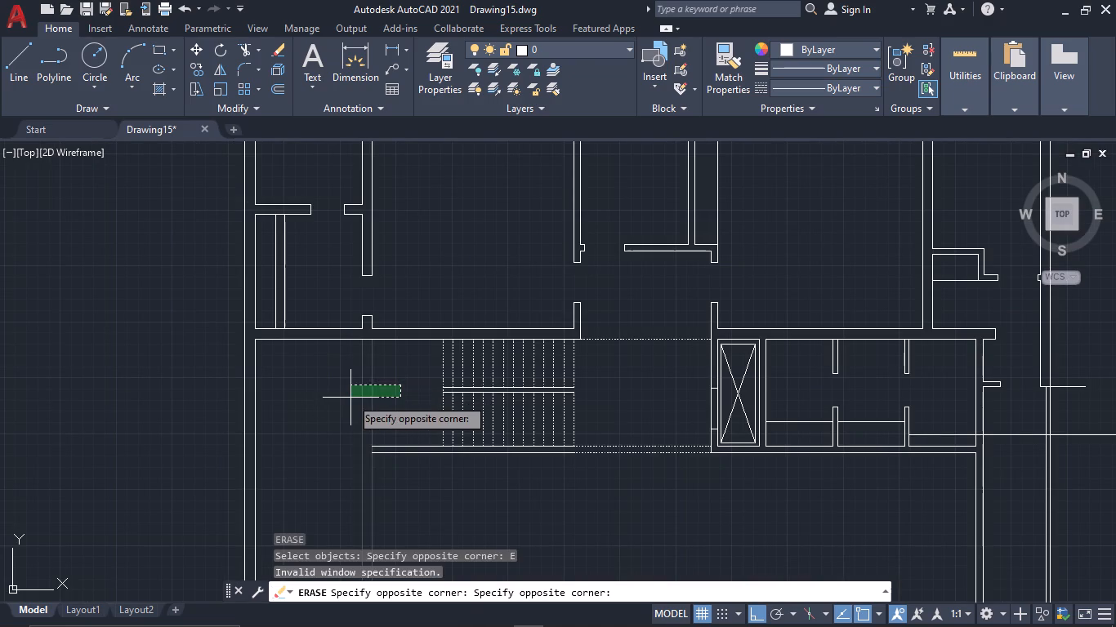
{"action": "key", "text": "space"}
{"action": "key", "text": "space"}
{"action": "key", "text": "space"}
{"action": "left_click", "coordinate": [382, 384]}
{"action": "left_click_drag", "start_coordinate": [388, 401], "coordinate": [383, 400]}
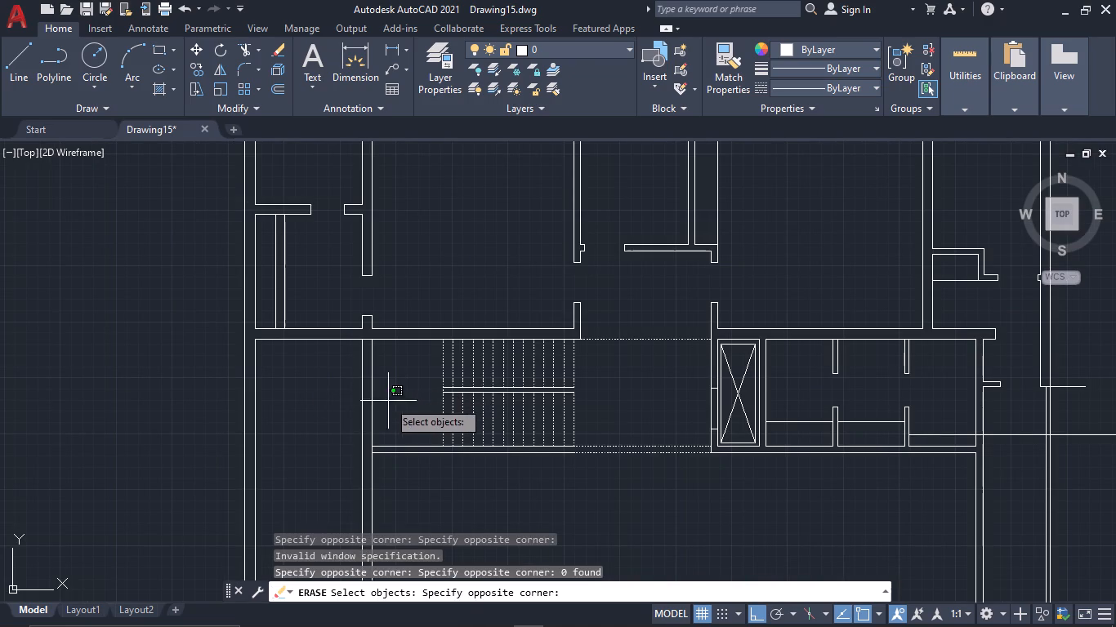
{"action": "left_click_drag", "start_coordinate": [383, 400], "coordinate": [368, 398]}
{"action": "left_click", "coordinate": [319, 387]}
{"action": "key", "text": "space"}
Offset the inner line of the west outer wall 12' to the east.
{"action": "scroll", "coordinate": [387, 414], "scroll_direction": "up", "scroll_amount": 1}
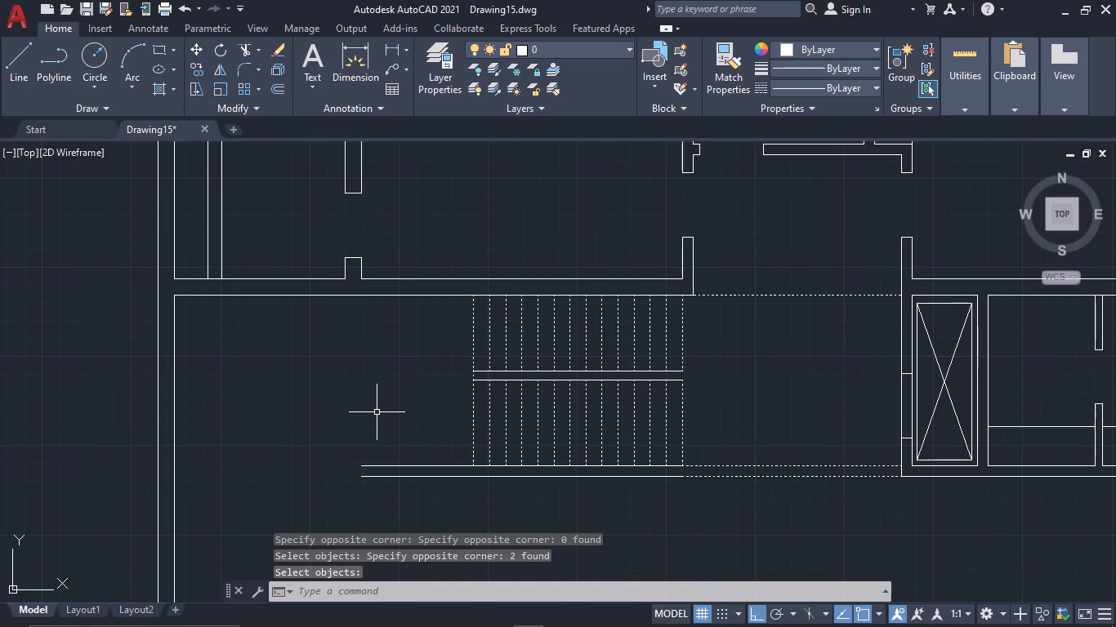
{"action": "type", "text": "OF"}
{"action": "key", "text": "space"}
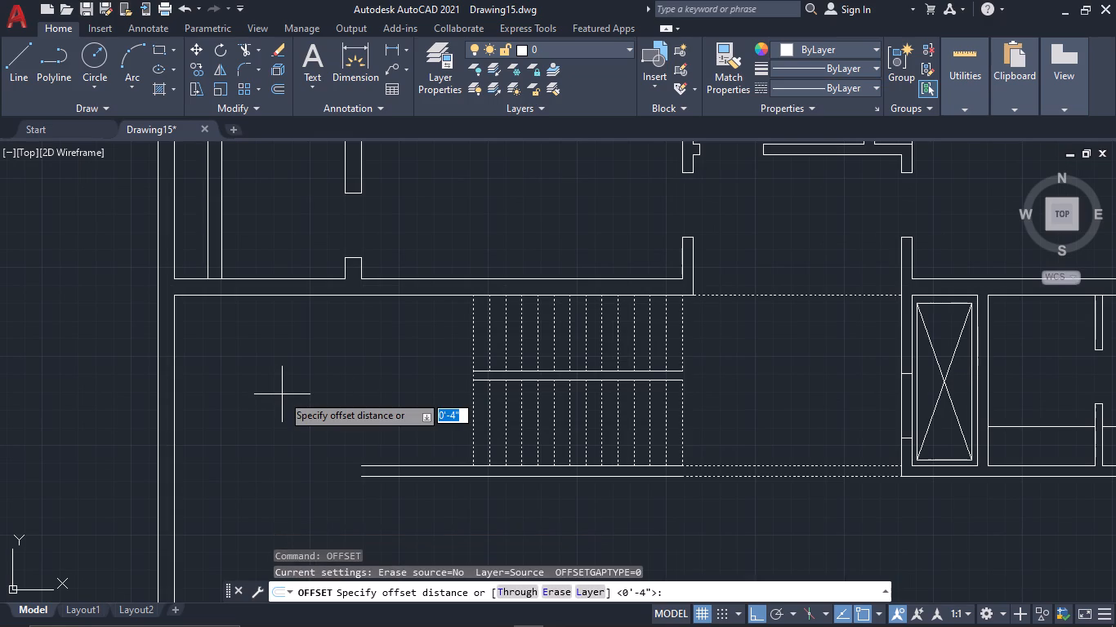
{"action": "type", "text": "12'"}
{"action": "key", "text": "space"}
{"action": "left_click", "coordinate": [172, 373]}
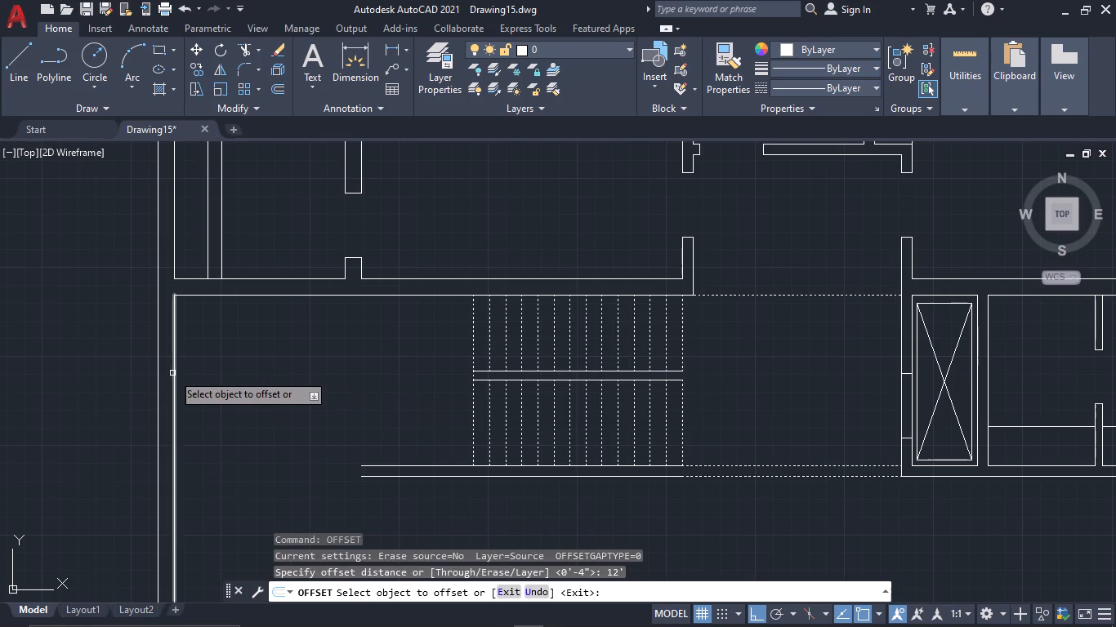
{"action": "left_click", "coordinate": [398, 407]}
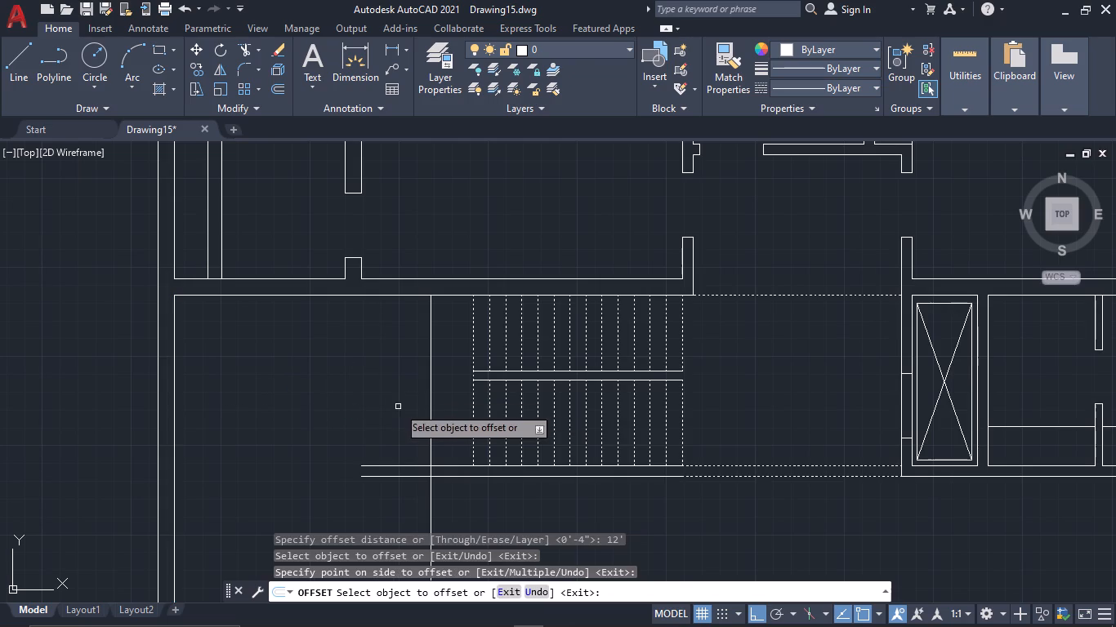
Offset the new vertical line 5" to the west to form the wall's second face.
{"action": "left_click", "coordinate": [428, 412]}
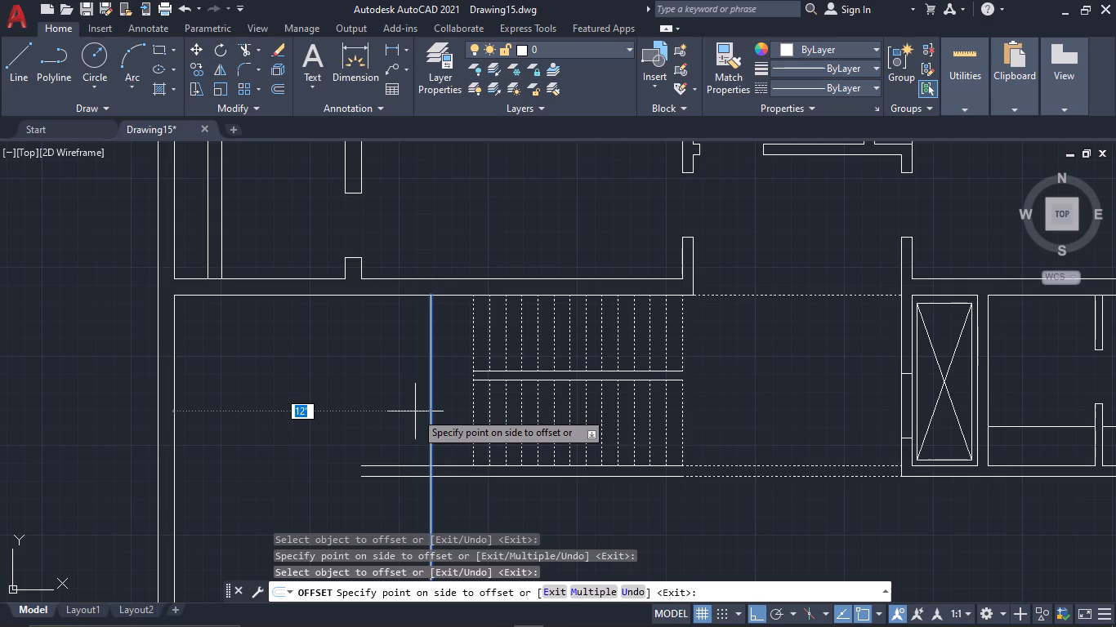
{"action": "type", "text": "5\""}
{"action": "key", "text": "space"}
{"action": "key", "text": "Escape"}
Trim the two stair south wall lines where they project west of the new vertical wall.
{"action": "key", "text": "t"}
{"action": "key", "text": "r"}
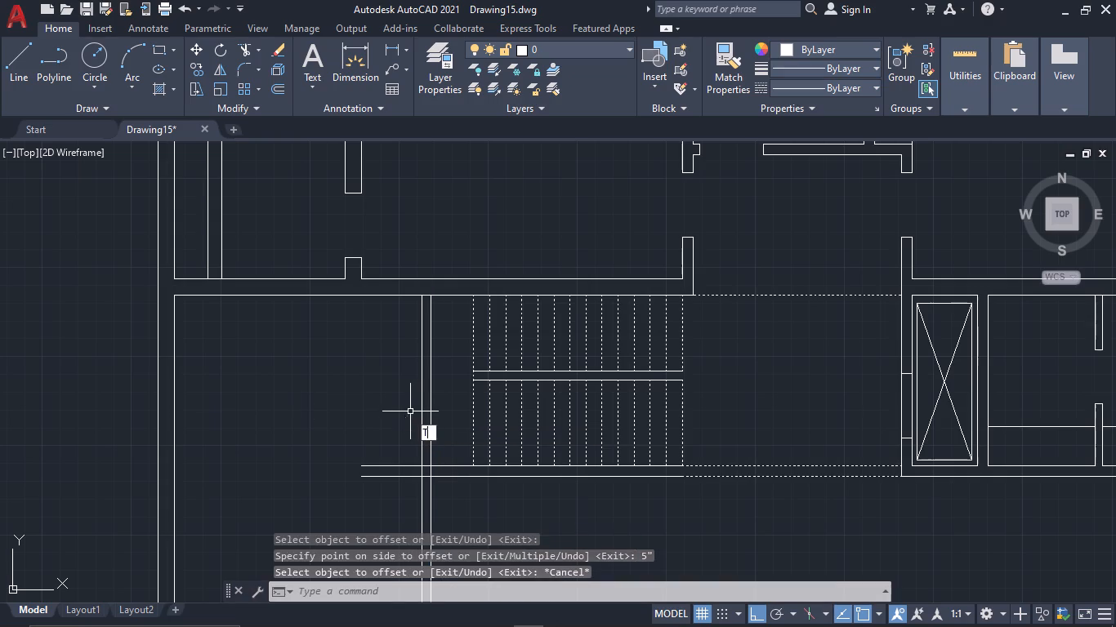
{"action": "key", "text": "space"}
{"action": "left_click_drag", "start_coordinate": [400, 442], "coordinate": [396, 526]}
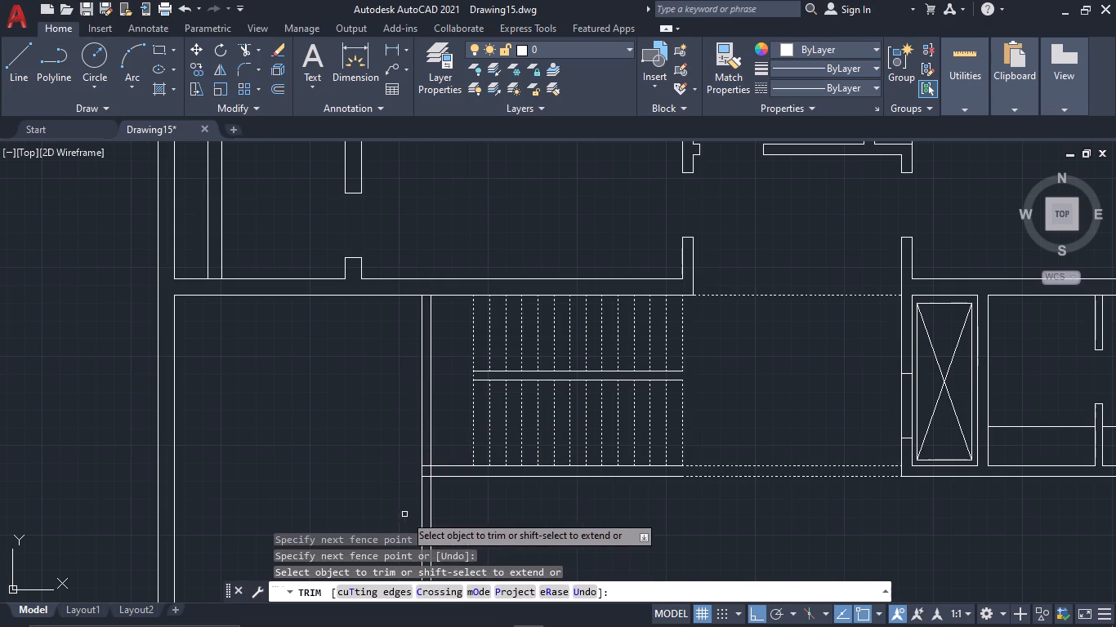
{"action": "key", "text": "Escape"}
Remove the two westernmost dashed treads from both stair flights with Trim.
{"action": "type", "text": "TR"}
{"action": "key", "text": "space"}
{"action": "scroll", "coordinate": [472, 354], "scroll_direction": "up", "scroll_amount": 1}
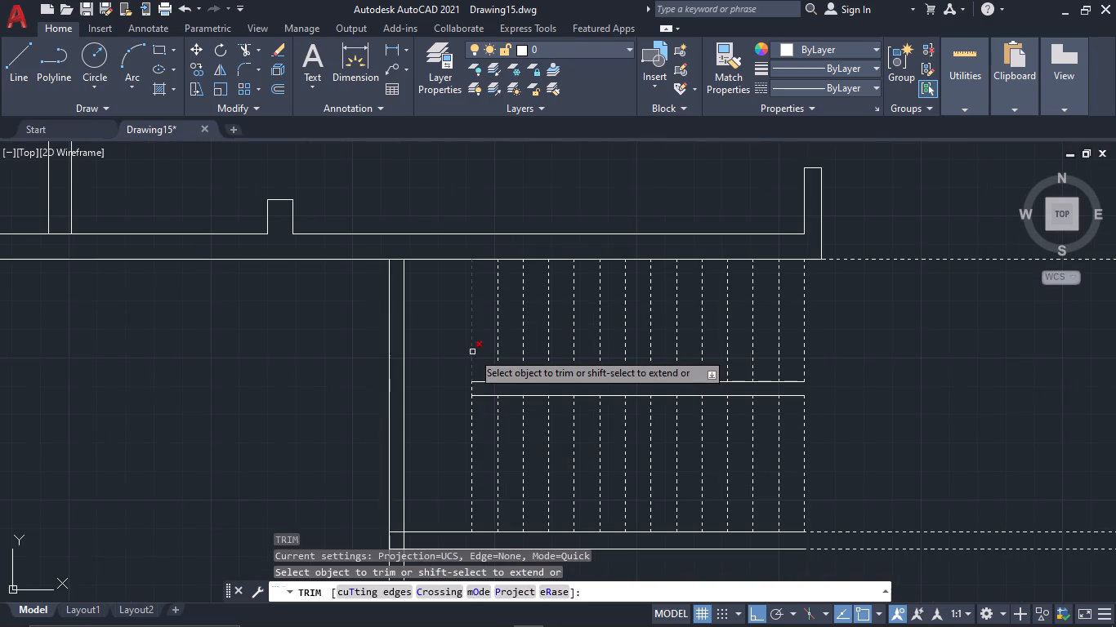
{"action": "left_click", "coordinate": [472, 352]}
{"action": "left_click", "coordinate": [472, 410]}
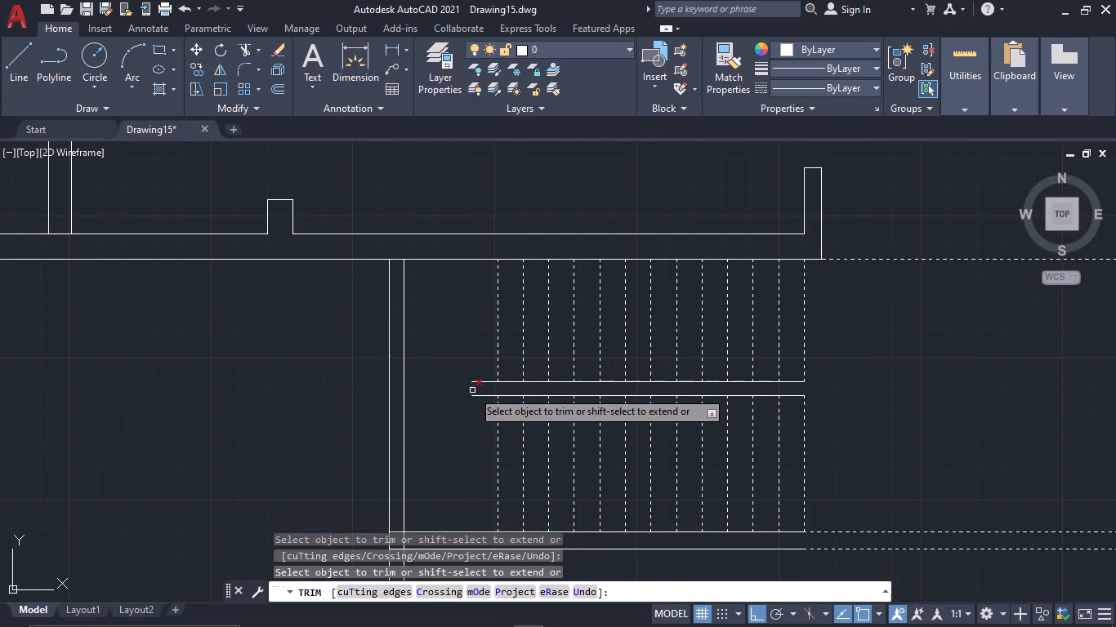
{"action": "left_click", "coordinate": [498, 357]}
{"action": "left_click", "coordinate": [498, 427]}
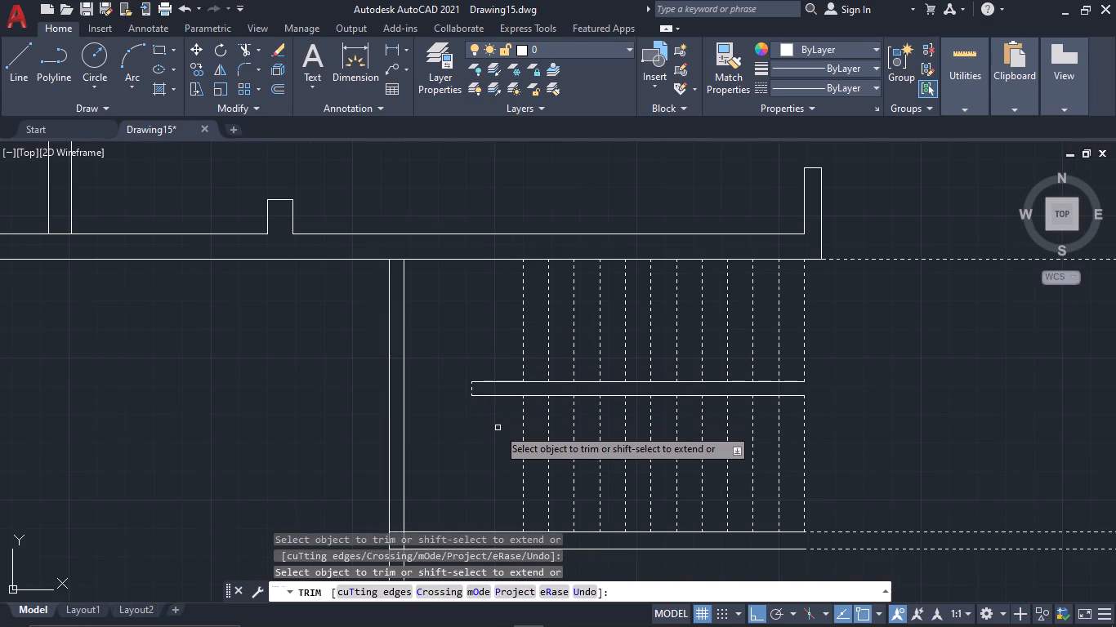
{"action": "key", "text": "Escape"}
Draw a short vertical line between the two railing lines at the westernmost remaining tread.
{"action": "scroll", "coordinate": [529, 432], "scroll_direction": "up", "scroll_amount": 3}
{"action": "key", "text": "l"}
{"action": "key", "text": "space"}
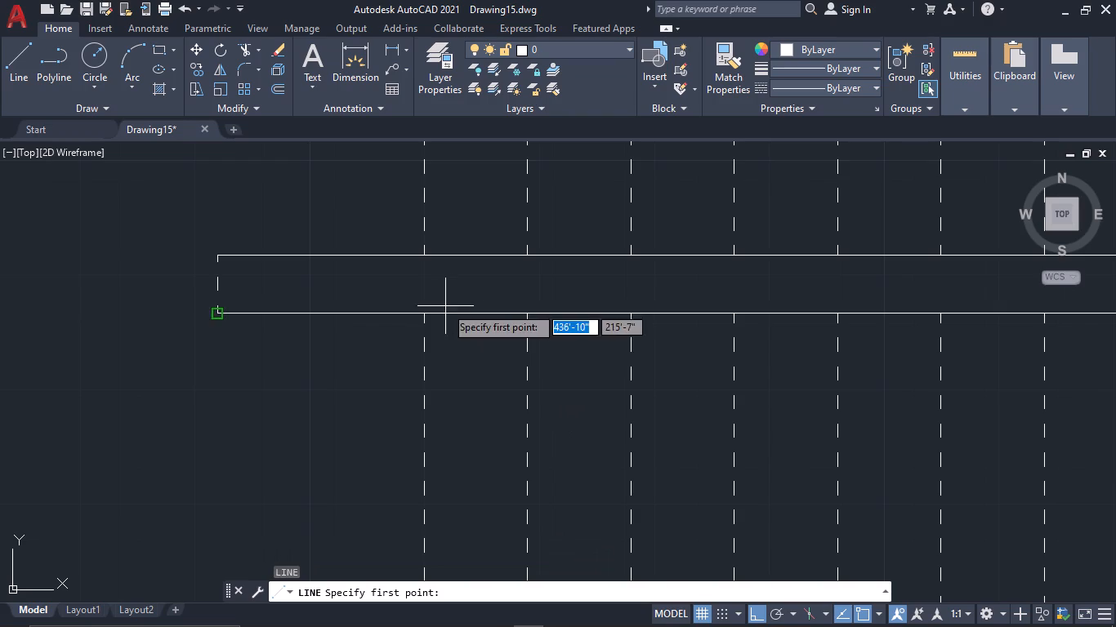
{"action": "left_click", "coordinate": [422, 318]}
{"action": "left_click", "coordinate": [425, 258]}
{"action": "key", "text": "Escape"}
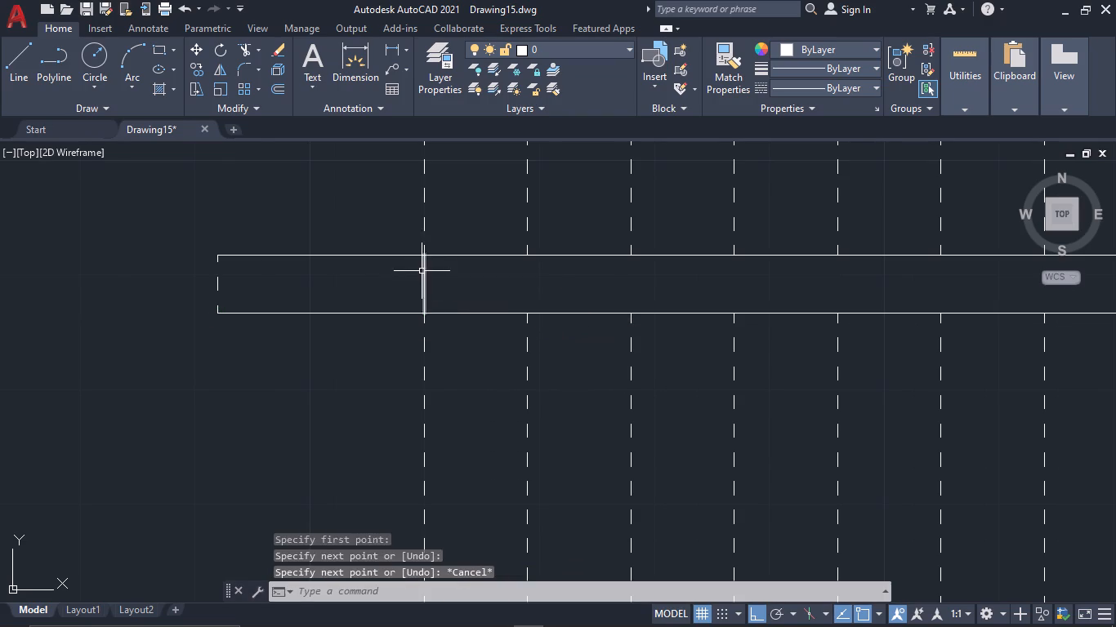
Trim the railing lines west of the new end line and remove the leftover dashed piece.
{"action": "key", "text": "t"}
{"action": "key", "text": "r"}
{"action": "key", "text": "space"}
{"action": "left_click_drag", "start_coordinate": [386, 354], "coordinate": [366, 247]}
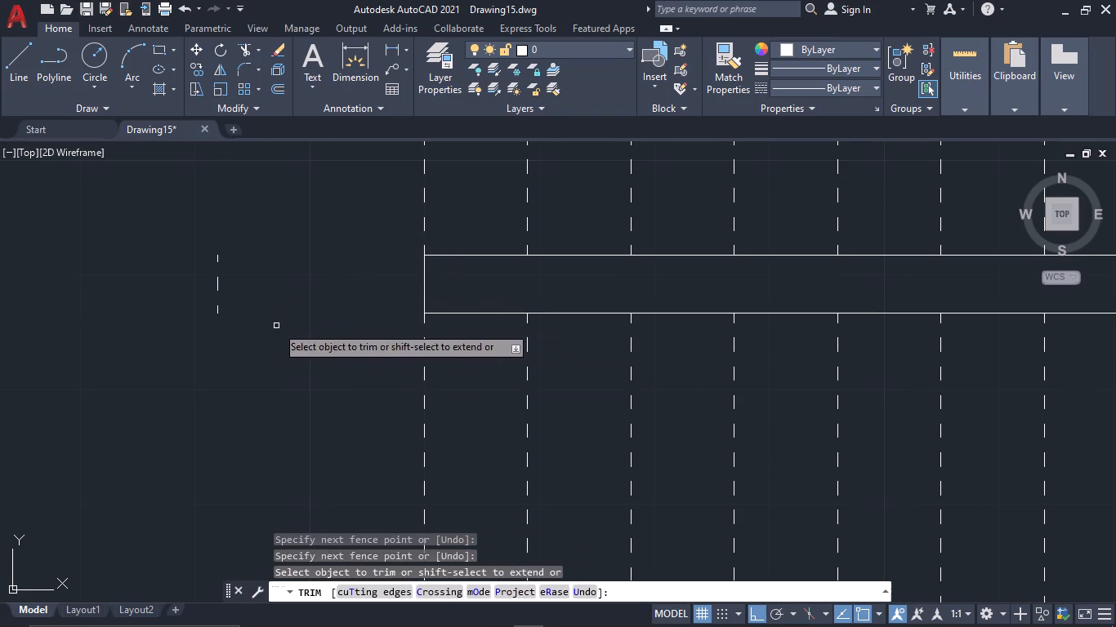
{"action": "left_click_drag", "start_coordinate": [221, 319], "coordinate": [213, 256]}
{"action": "scroll", "coordinate": [235, 289], "scroll_direction": "down", "scroll_amount": 4}
{"action": "key", "text": "Escape"}
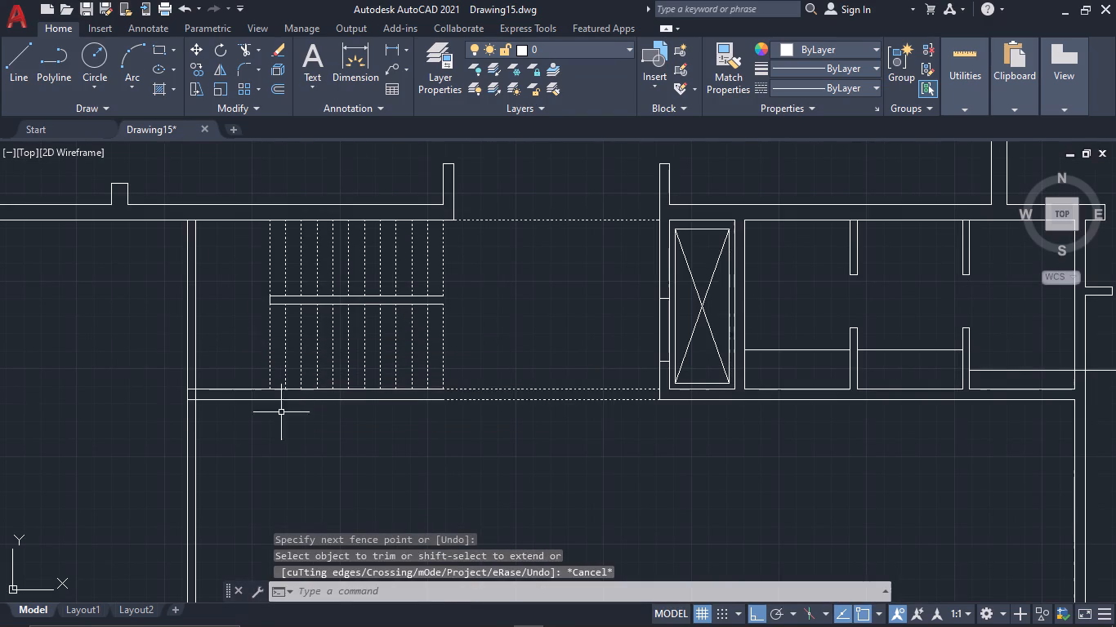
Trim the line pieces inside the junction of the new vertical wall and the stair's south wall.
{"action": "type", "text": "TR"}
{"action": "key", "text": "space"}
{"action": "scroll", "coordinate": [191, 394], "scroll_direction": "up", "scroll_amount": 2}
{"action": "left_click_drag", "start_coordinate": [190, 371], "coordinate": [218, 397]}
{"action": "left_click_drag", "start_coordinate": [190, 398], "coordinate": [190, 410]}
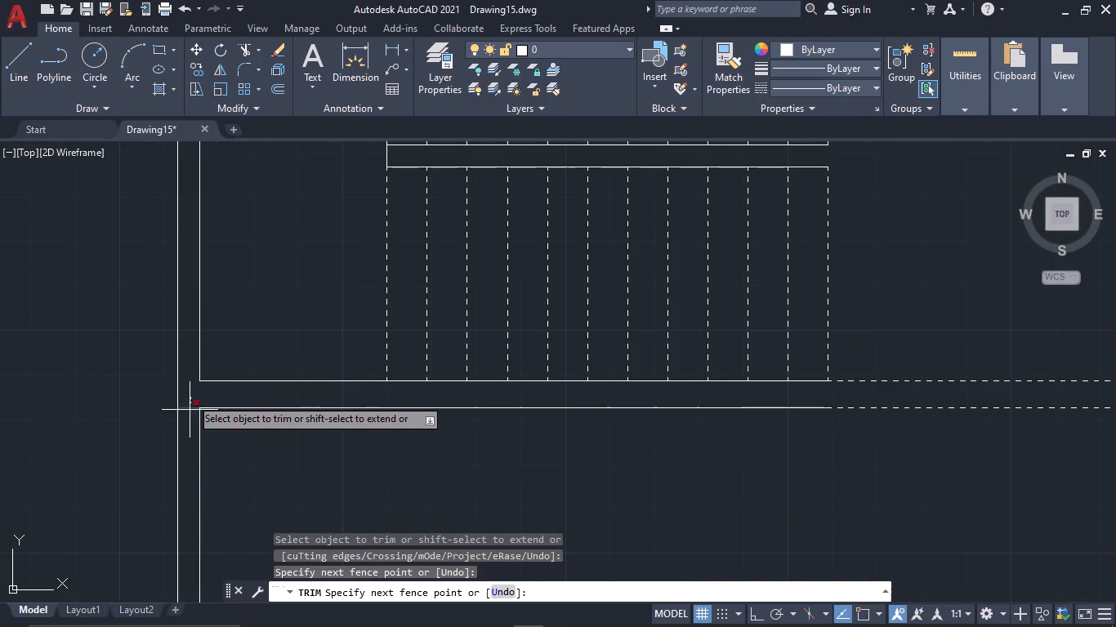
{"action": "left_click_drag", "start_coordinate": [190, 410], "coordinate": [190, 419]}
{"action": "scroll", "coordinate": [194, 427], "scroll_direction": "down", "scroll_amount": 3}
{"action": "key", "text": "Escape"}
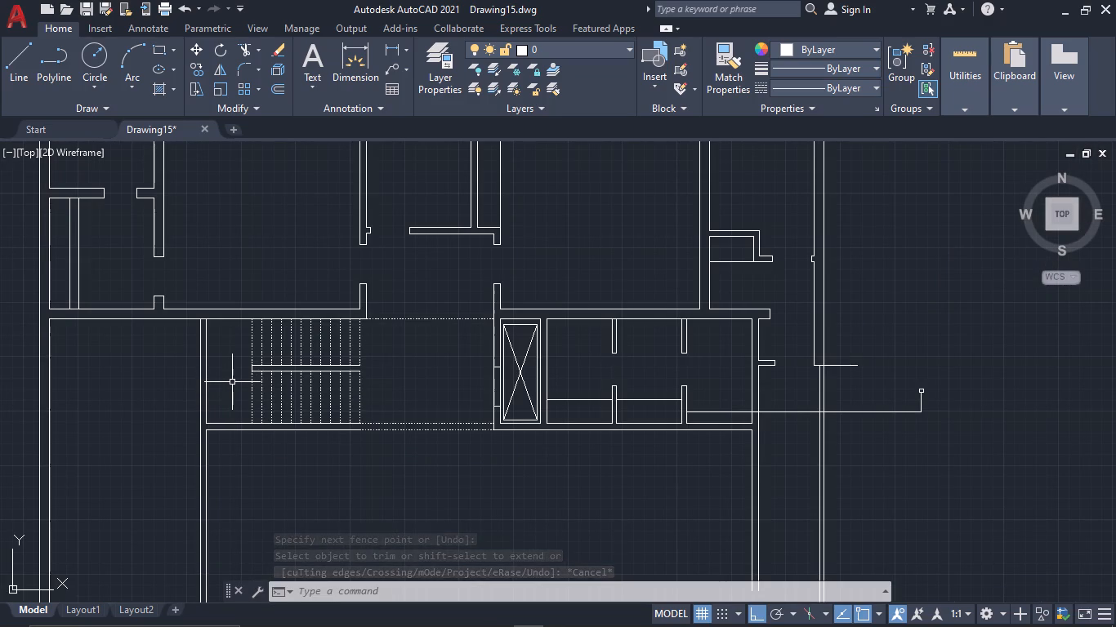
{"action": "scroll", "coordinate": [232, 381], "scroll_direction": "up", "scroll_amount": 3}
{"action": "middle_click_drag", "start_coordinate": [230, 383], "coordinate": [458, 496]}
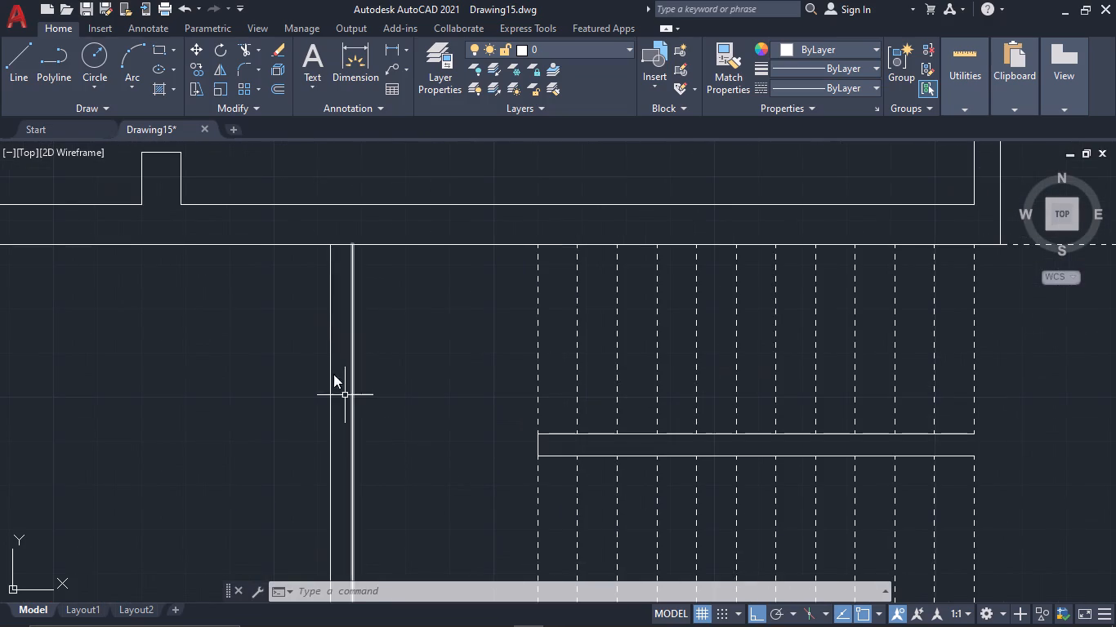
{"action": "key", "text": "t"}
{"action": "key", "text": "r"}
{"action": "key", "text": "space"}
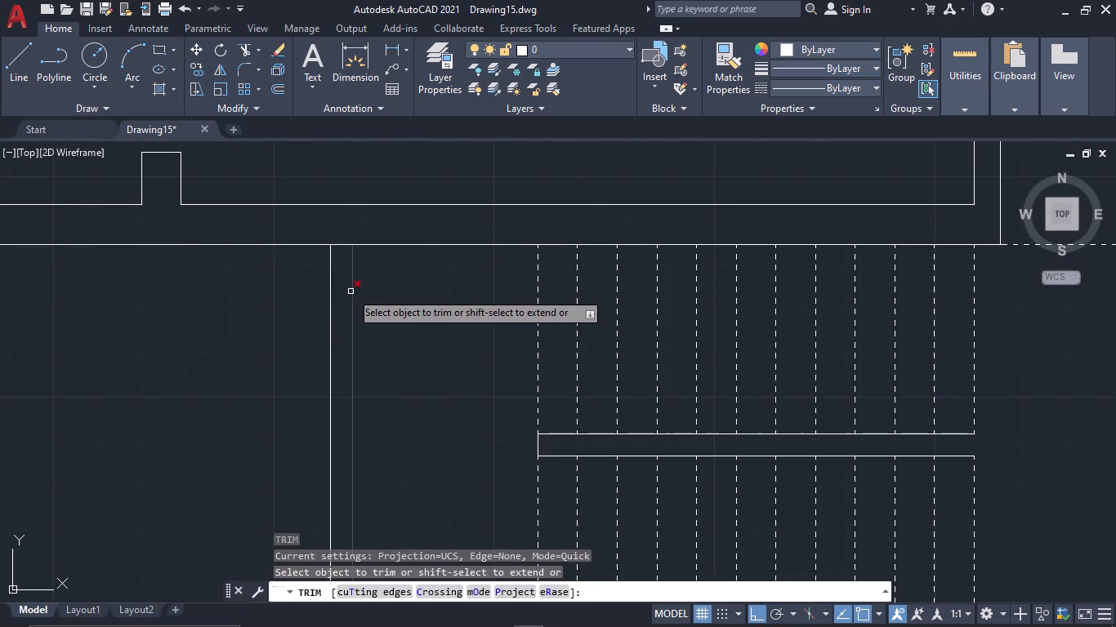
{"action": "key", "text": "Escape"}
Draw an L-shaped line west of the new vertical wall, from the horizontal wall south to the stair's south wall level and east to that wall.
{"action": "scroll", "coordinate": [431, 312], "scroll_direction": "down", "scroll_amount": 1}
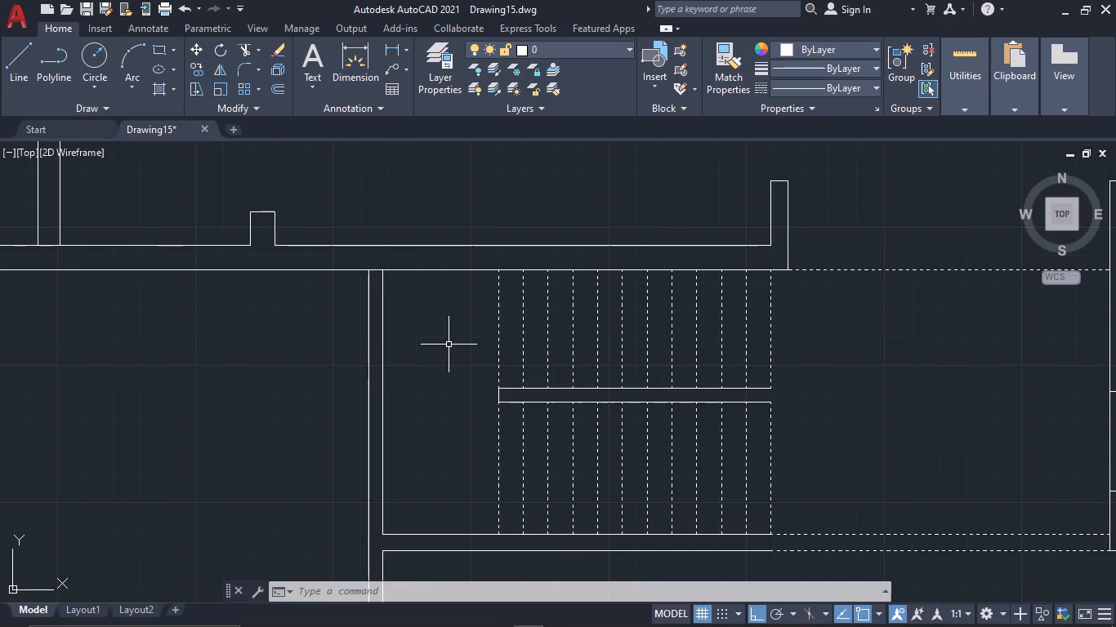
{"action": "scroll", "coordinate": [449, 344], "scroll_direction": "down", "scroll_amount": 3}
{"action": "scroll", "coordinate": [390, 380], "scroll_direction": "up", "scroll_amount": 1}
{"action": "middle_click_drag", "start_coordinate": [390, 380], "coordinate": [405, 398]}
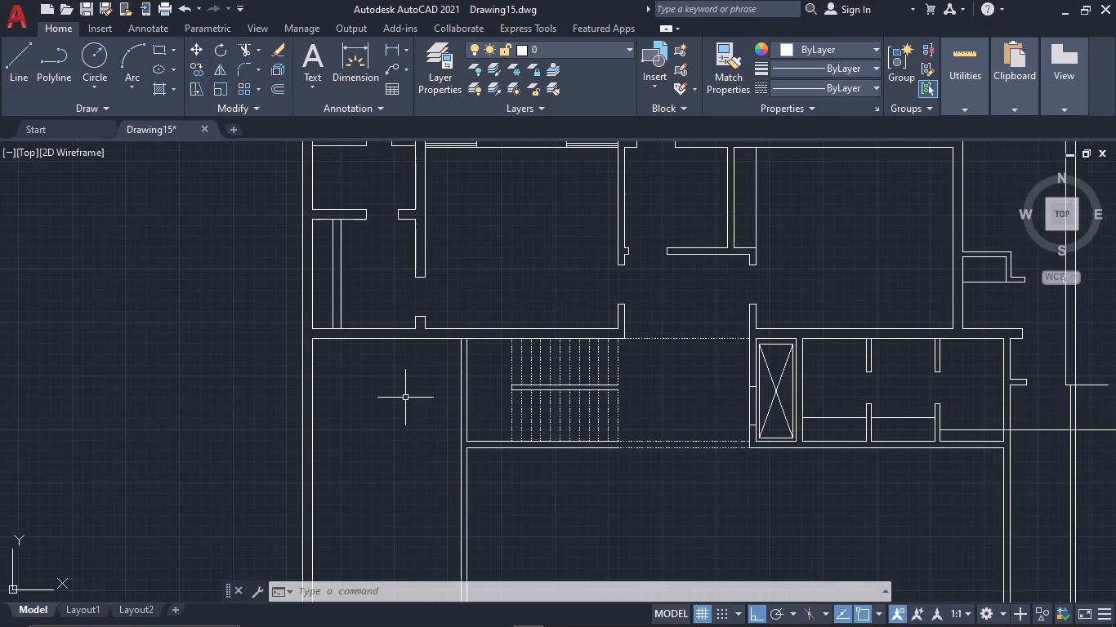
{"action": "key", "text": "l"}
{"action": "key", "text": "space"}
{"action": "scroll", "coordinate": [440, 381], "scroll_direction": "up", "scroll_amount": 3}
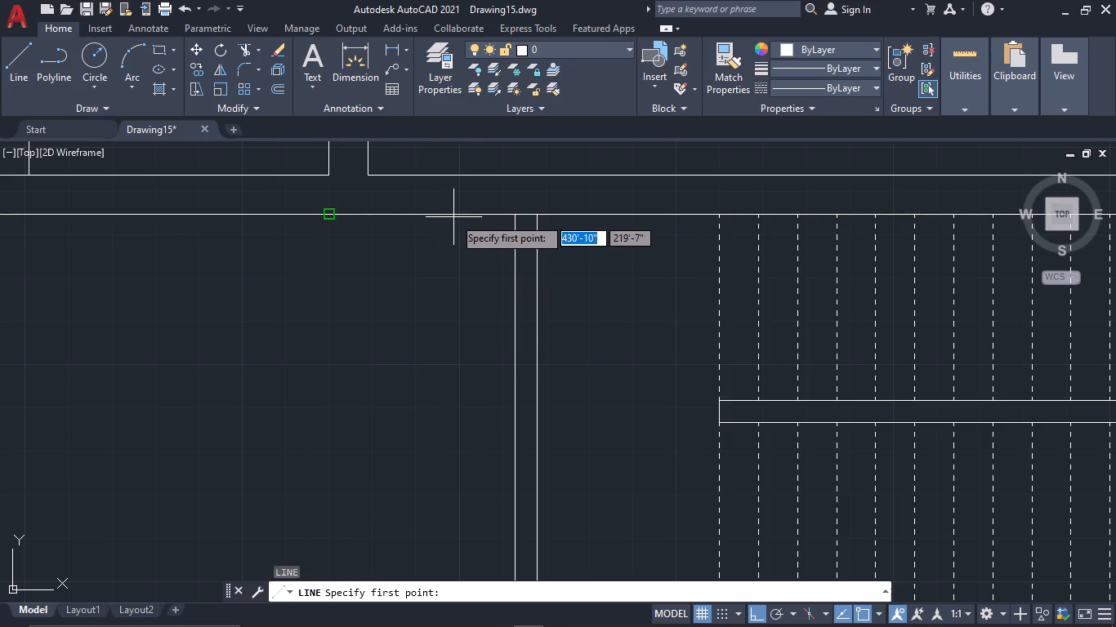
{"action": "left_click", "coordinate": [448, 215]}
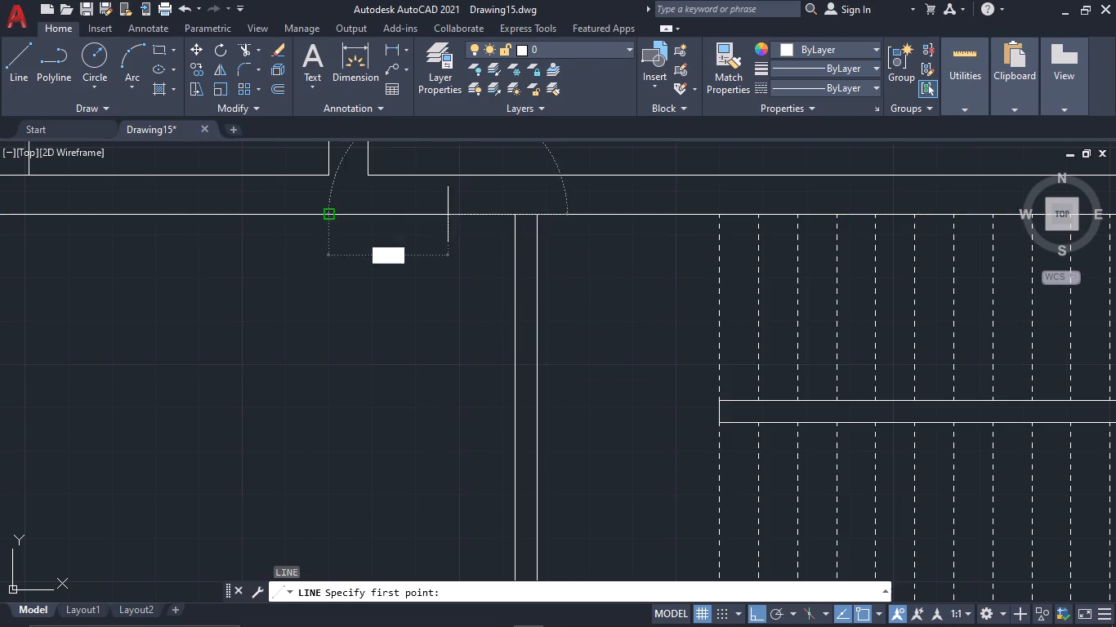
{"action": "scroll", "coordinate": [484, 430], "scroll_direction": "down", "scroll_amount": 2}
{"action": "middle_click_drag", "start_coordinate": [484, 430], "coordinate": [478, 387]}
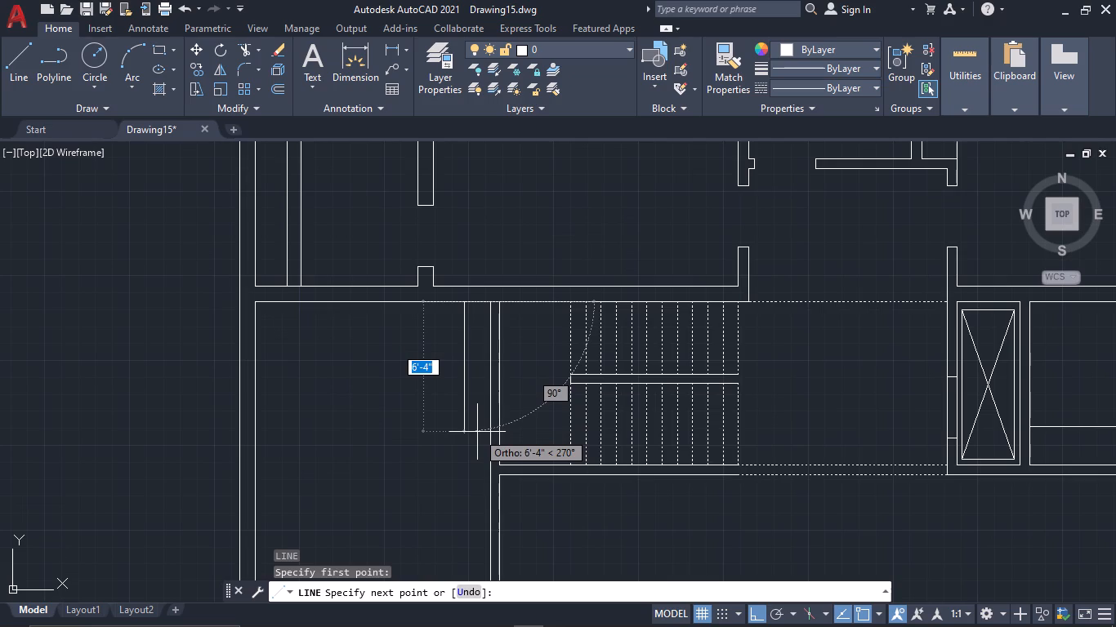
{"action": "left_click", "coordinate": [462, 475]}
{"action": "left_click", "coordinate": [502, 471]}
{"action": "key", "text": "Escape"}
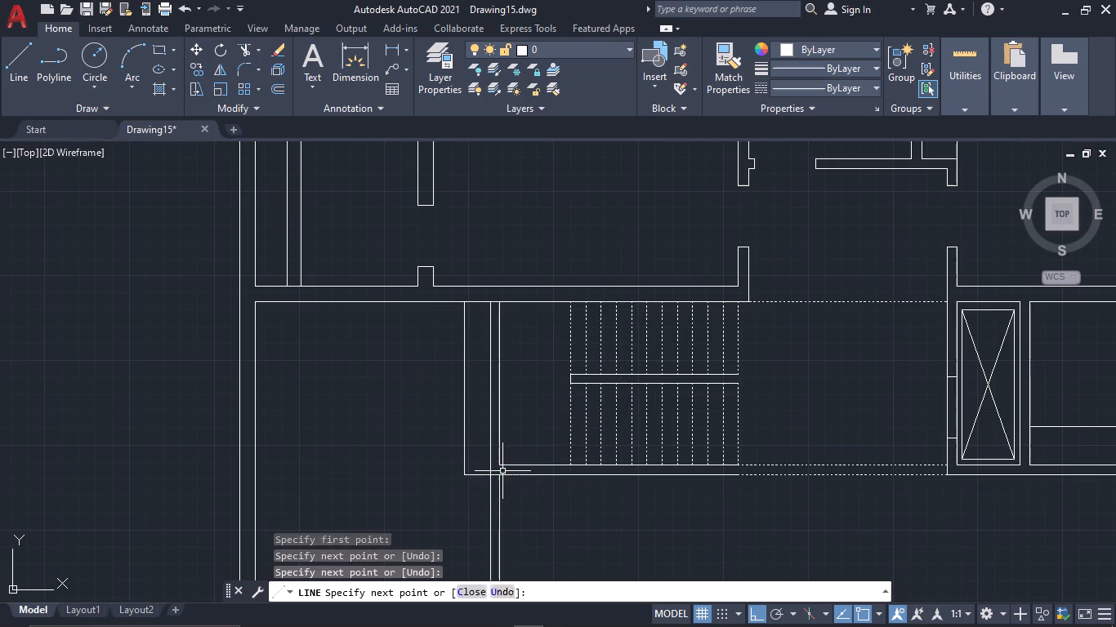
Trim the part of the new horizontal line that lies inside the vertical wall beside the staircase.
{"action": "key", "text": "t"}
{"action": "key", "text": "r"}
{"action": "scroll", "coordinate": [486, 481], "scroll_direction": "up", "scroll_amount": 3}
{"action": "key", "text": "space"}
{"action": "left_click_drag", "start_coordinate": [507, 468], "coordinate": [507, 438]}
{"action": "key", "text": "Escape"}
Extend the stair south wall's inner line west to the western line of the new vertical wall.
{"action": "scroll", "coordinate": [506, 448], "scroll_direction": "down", "scroll_amount": 2}
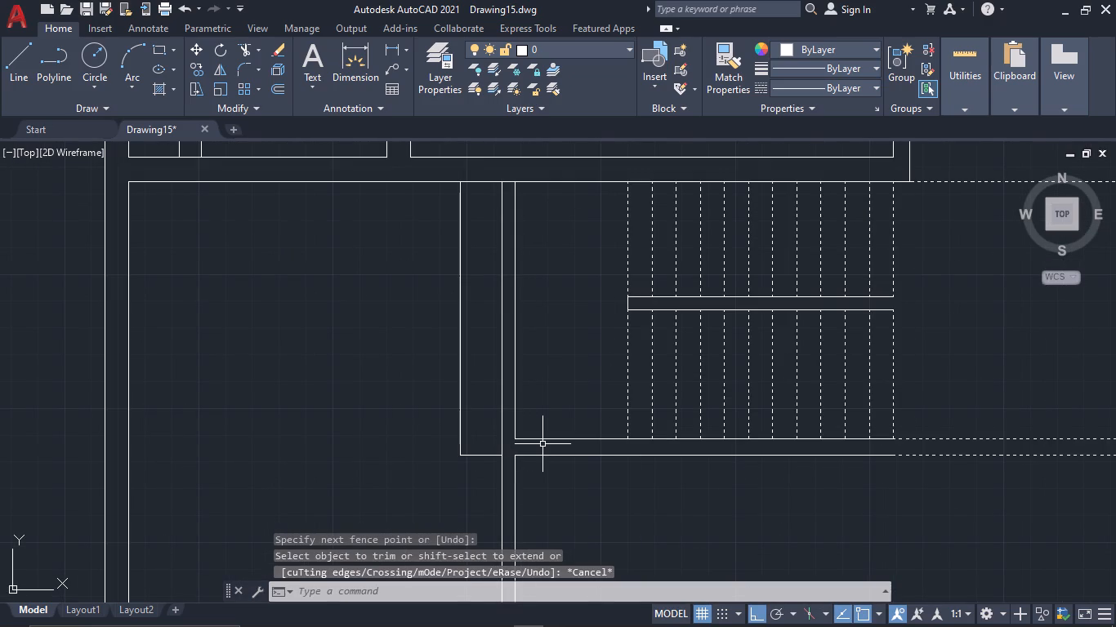
{"action": "key", "text": "e"}
{"action": "type", "text": "X"}
{"action": "key", "text": "space"}
{"action": "scroll", "coordinate": [517, 452], "scroll_direction": "up", "scroll_amount": 2}
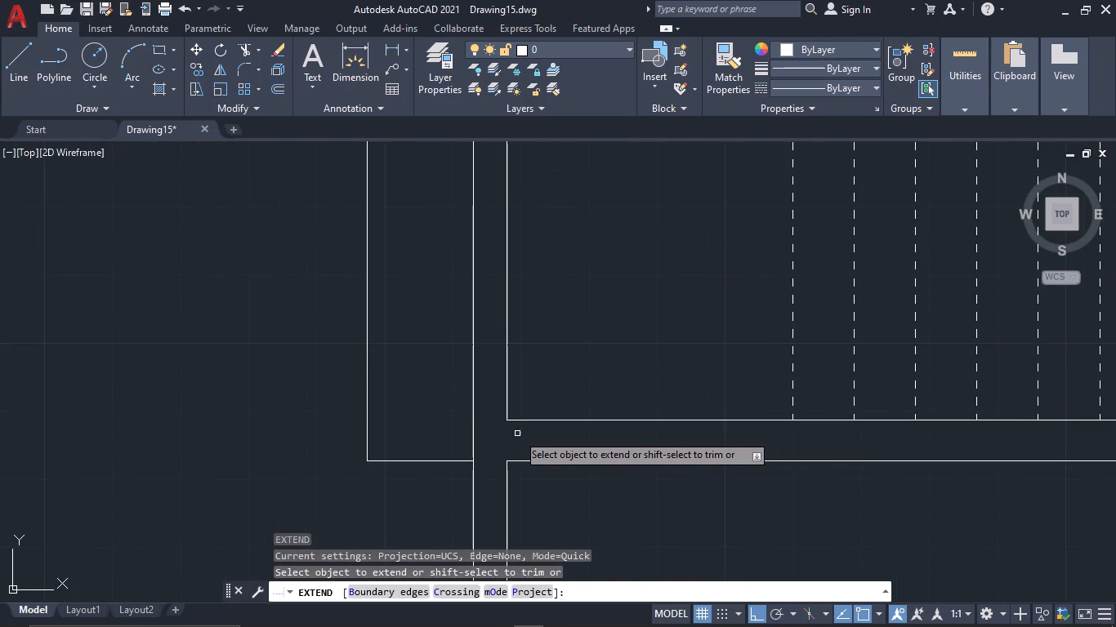
{"action": "left_click", "coordinate": [519, 420]}
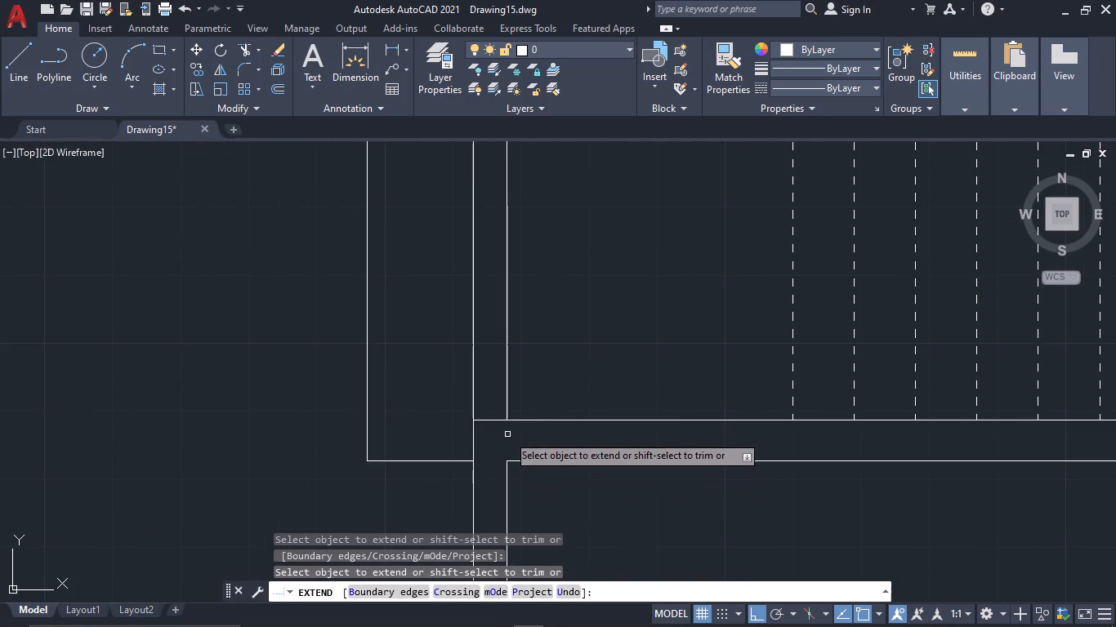
{"action": "type", "text": "TR"}
{"action": "key", "text": "space"}
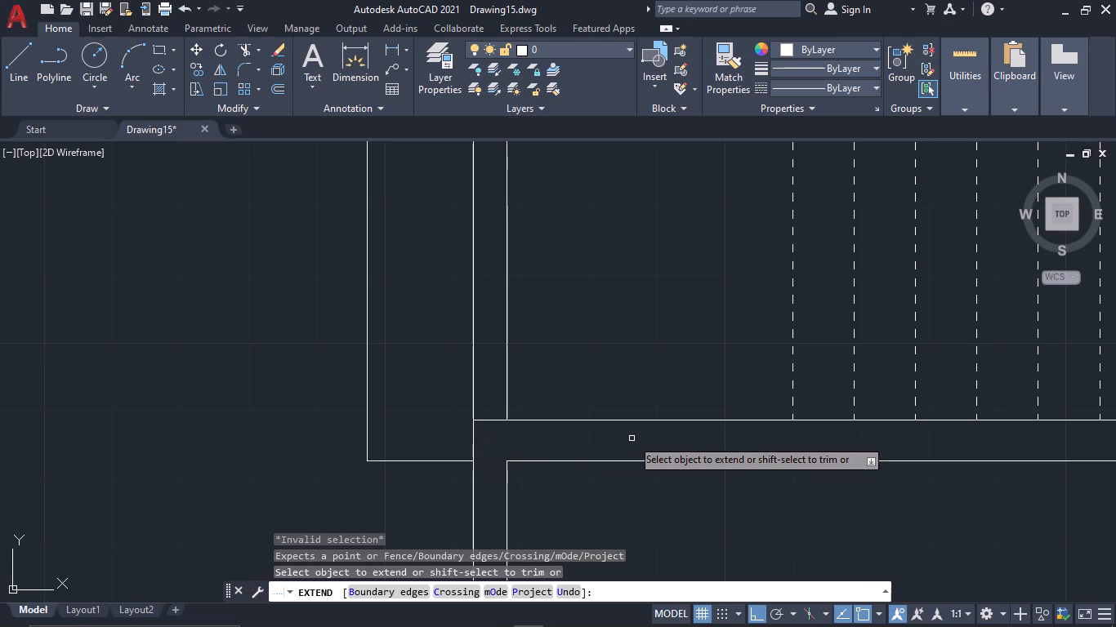
{"action": "key", "text": "Escape"}
Trim the vertical wall's western line north of the extended stair south wall line.
{"action": "scroll", "coordinate": [583, 425], "scroll_direction": "down", "scroll_amount": 3}
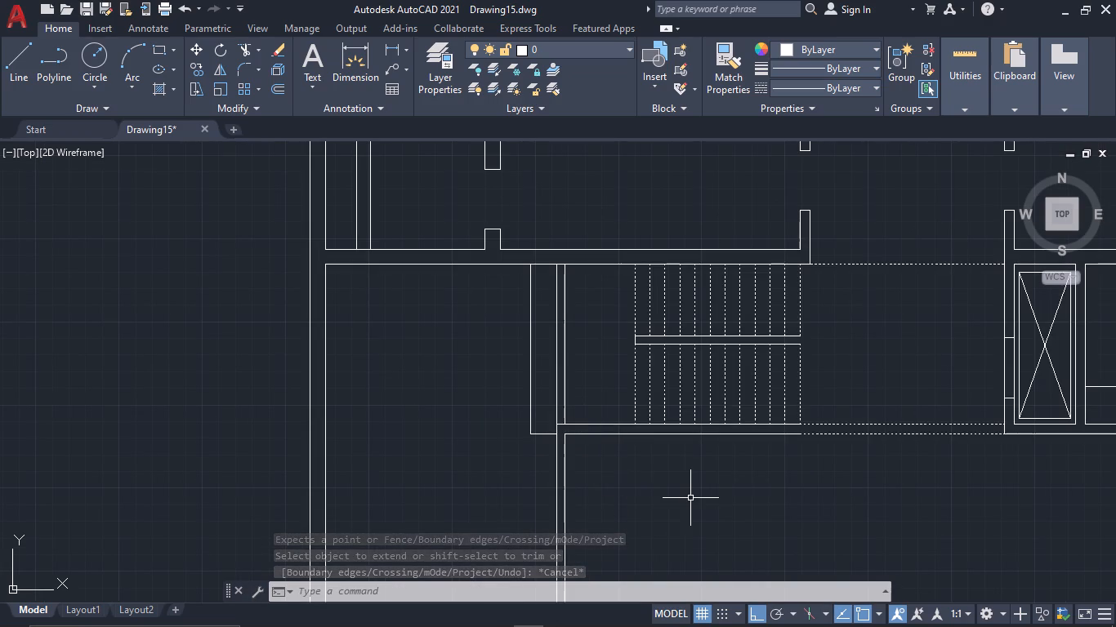
{"action": "left_click", "coordinate": [557, 412]}
{"action": "key", "text": "Escape"}
{"action": "type", "text": "TR"}
{"action": "key", "text": "space"}
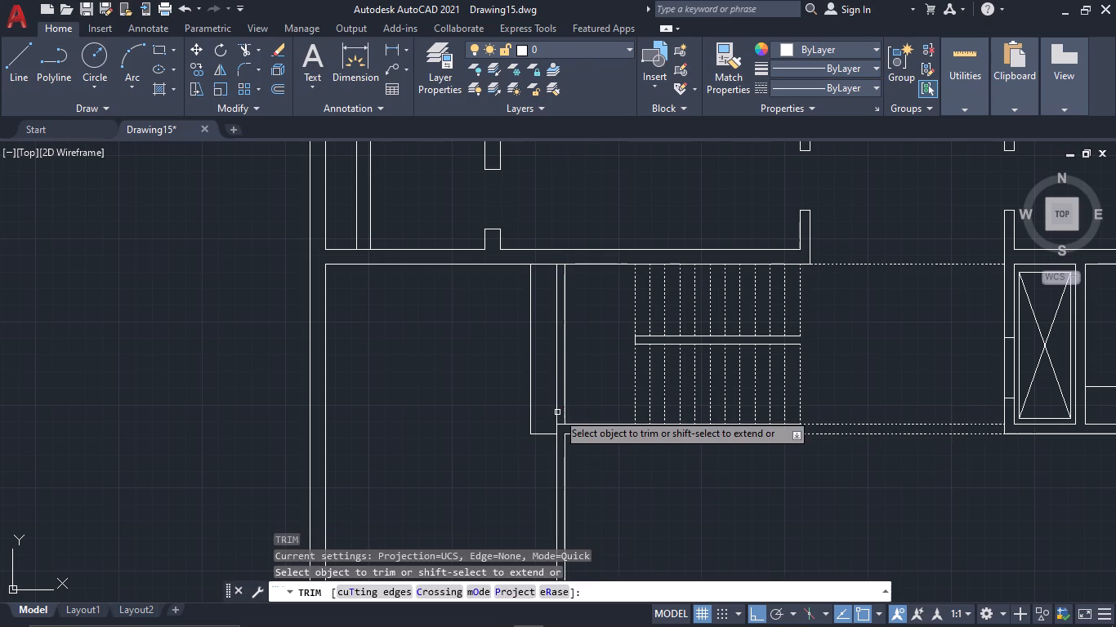
{"action": "left_click", "coordinate": [558, 411]}
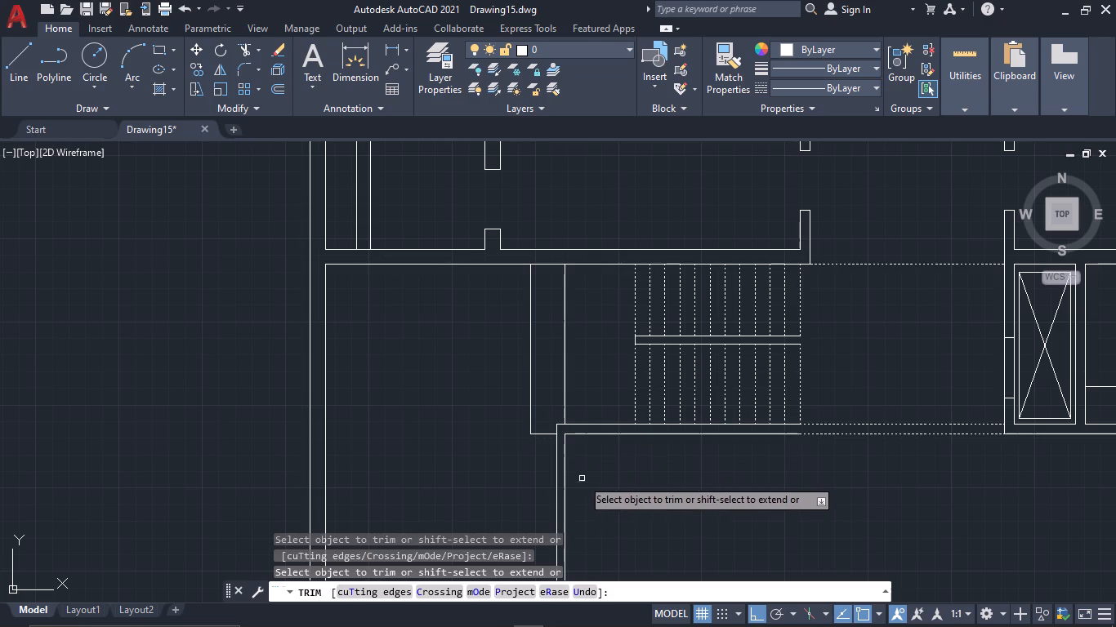
{"action": "key", "text": "Escape"}
Offset the horizontal wall's south line 15' southward in the space between the west outer wall and the new vertical wall.
{"action": "scroll", "coordinate": [470, 465], "scroll_direction": "down", "scroll_amount": 1}
{"action": "middle_click_drag", "start_coordinate": [470, 465], "coordinate": [511, 442]}
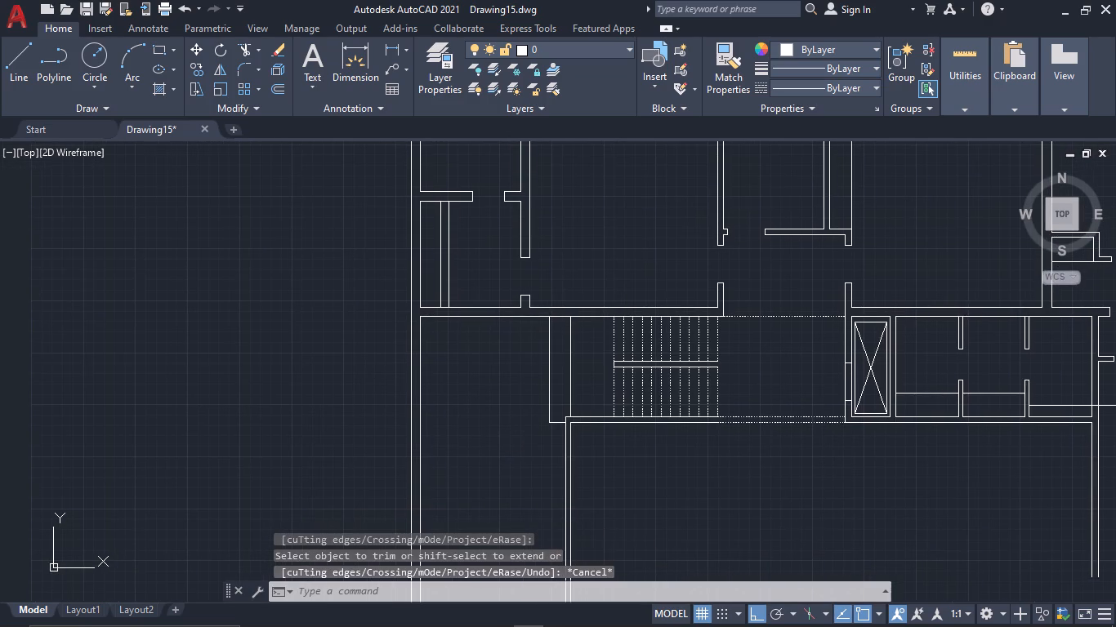
{"action": "type", "text": "OF 15'"}
{"action": "key", "text": "space"}
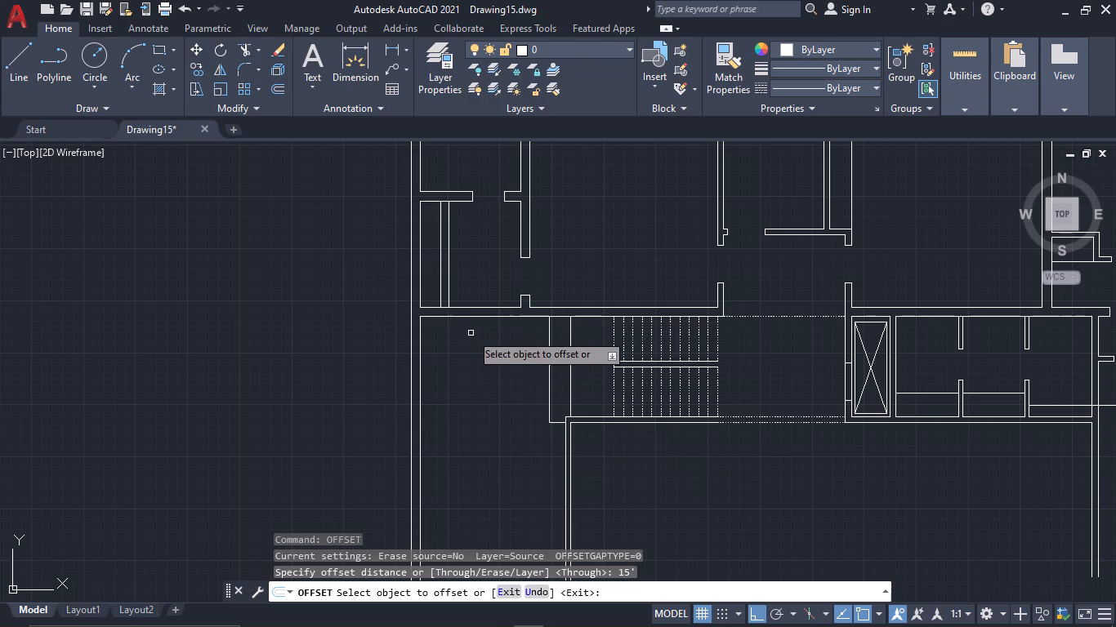
{"action": "left_click", "coordinate": [479, 315]}
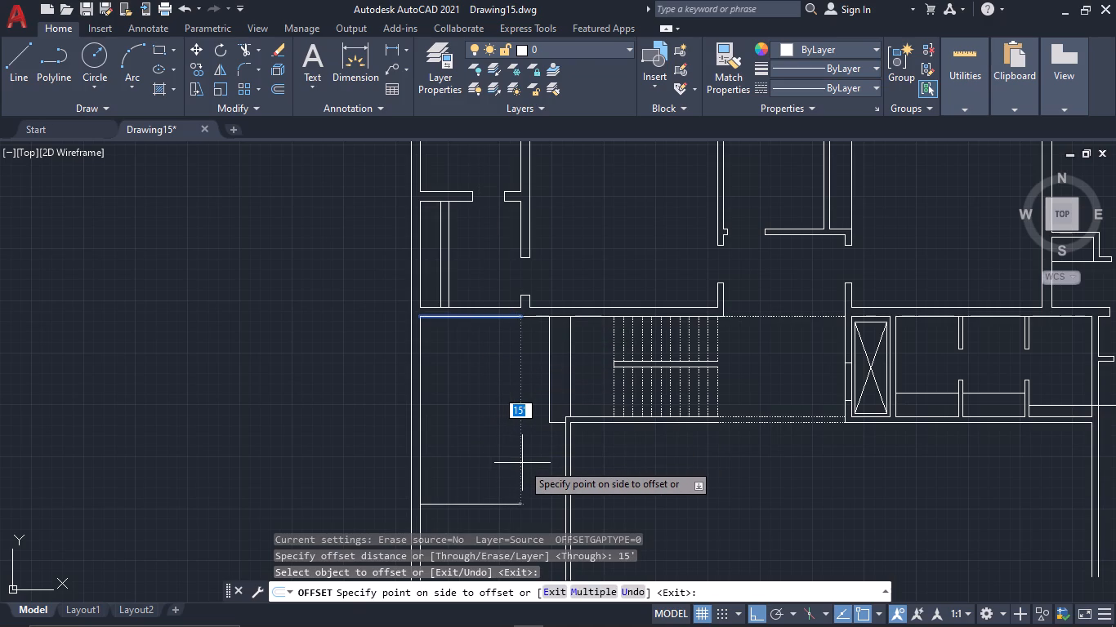
{"action": "middle_click_drag", "start_coordinate": [522, 463], "coordinate": [509, 409]}
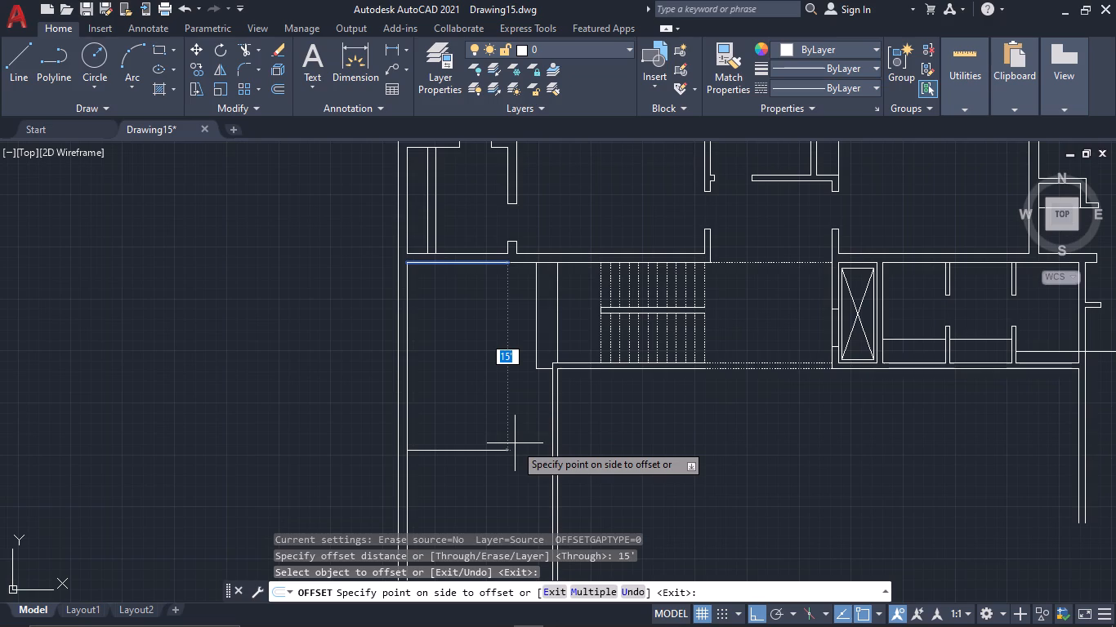
{"action": "left_click", "coordinate": [515, 443]}
{"action": "key", "text": "Escape"}
Extend the 15' offset line east across the vertical wall to its eastern line.
{"action": "type", "text": "EX"}
{"action": "key", "text": "space"}
{"action": "left_click", "coordinate": [504, 453]}
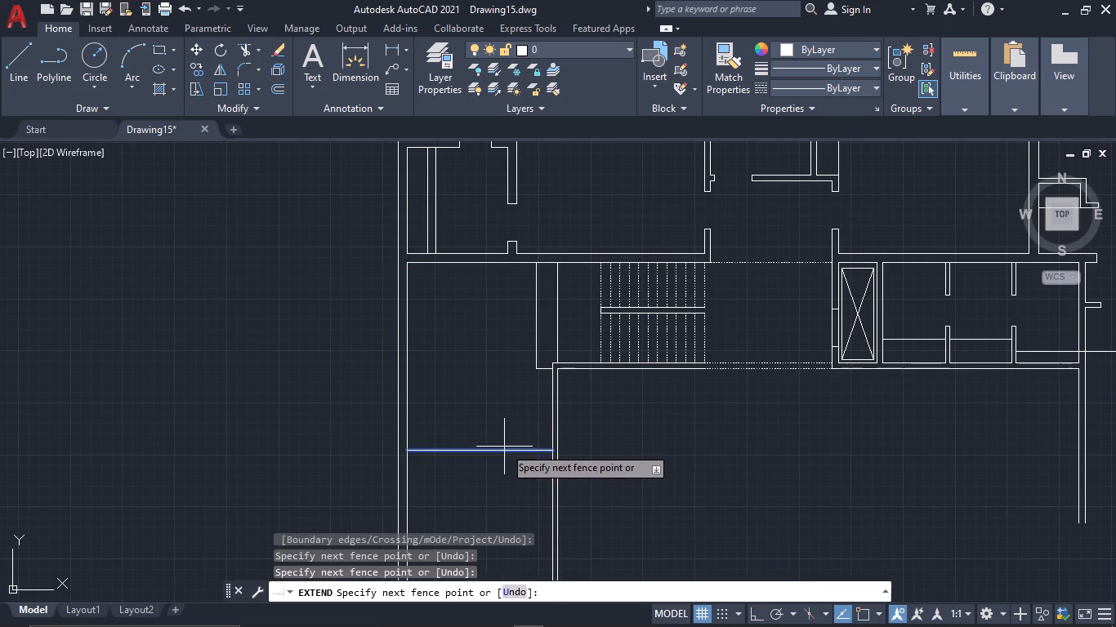
{"action": "left_click", "coordinate": [504, 446]}
{"action": "key", "text": "Escape"}
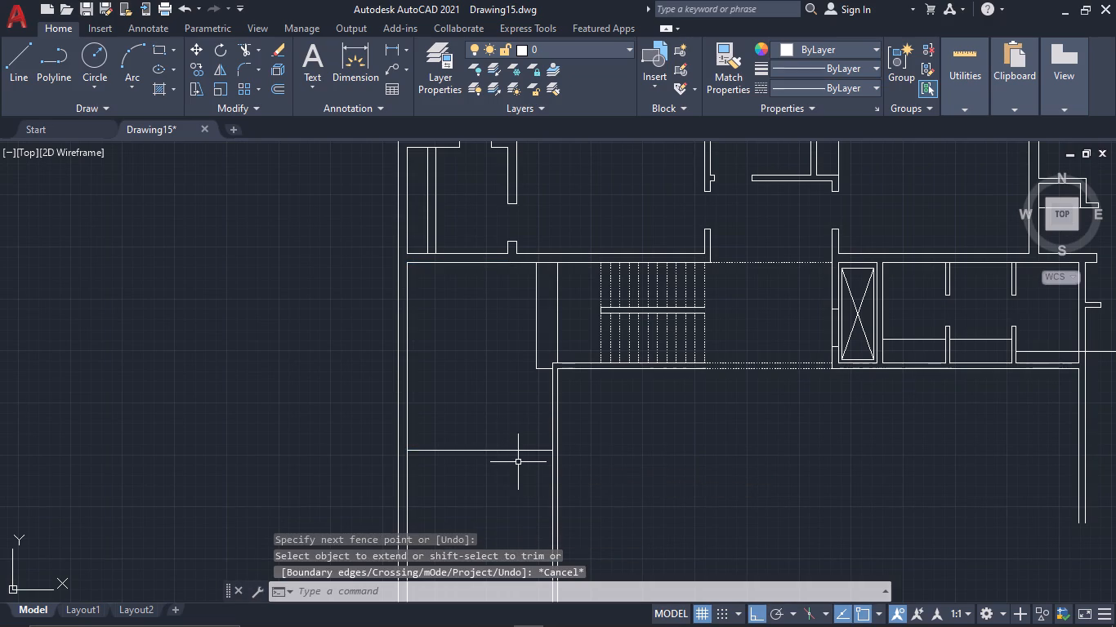
{"action": "scroll", "coordinate": [563, 457], "scroll_direction": "up", "scroll_amount": 2}
{"action": "key", "text": "e"}
{"action": "key", "text": "x"}
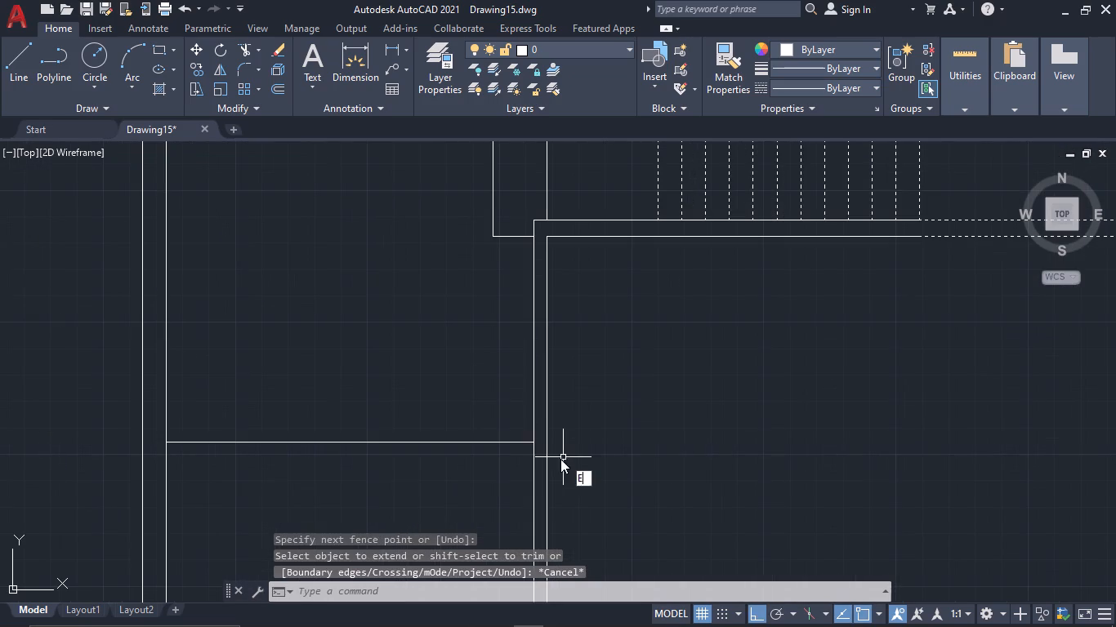
{"action": "key", "text": "space"}
{"action": "left_click", "coordinate": [526, 443]}
{"action": "key", "text": "Escape"}
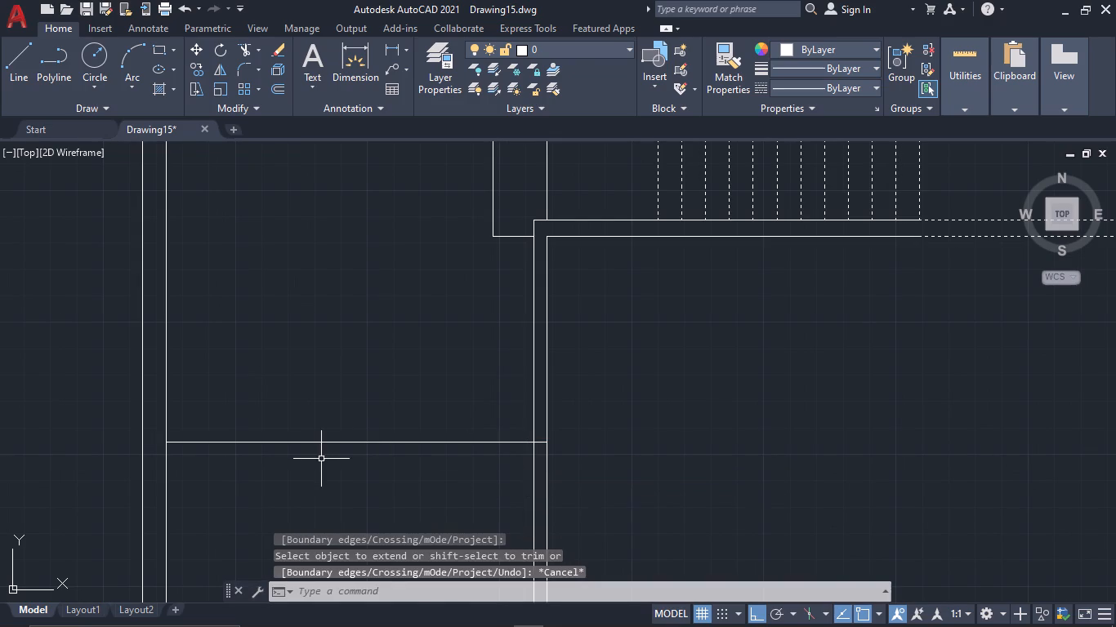
Draw a vertical line about 14' long south from the horizontal wall, starting 2'-4" east of the west outer wall's inner corner.
{"action": "scroll", "coordinate": [315, 460], "scroll_direction": "down", "scroll_amount": 2}
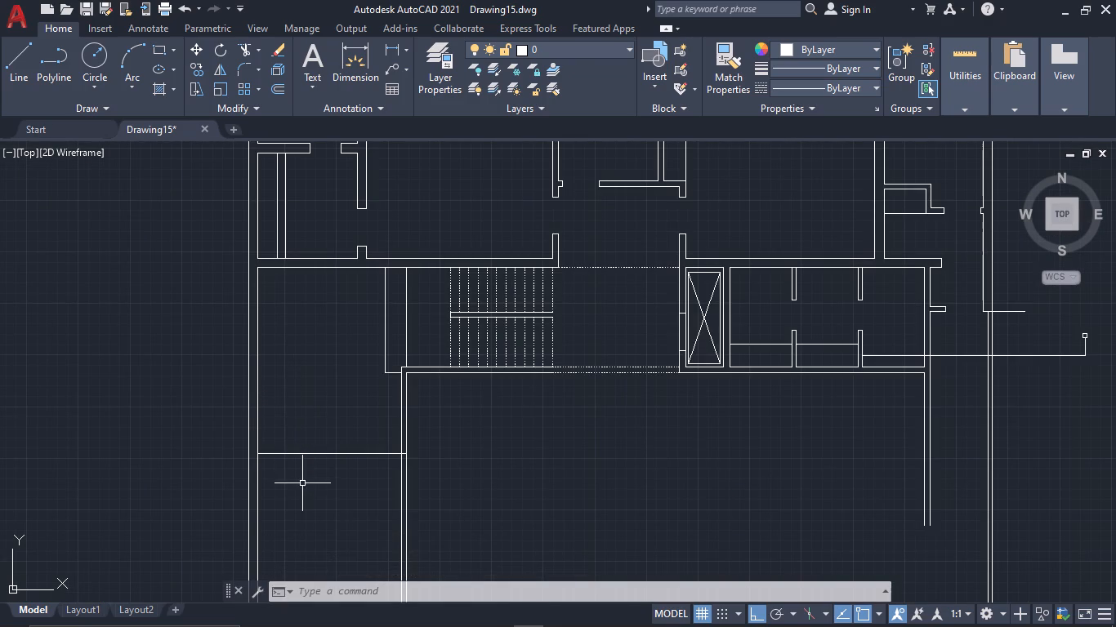
{"action": "key", "text": "l"}
{"action": "key", "text": "space"}
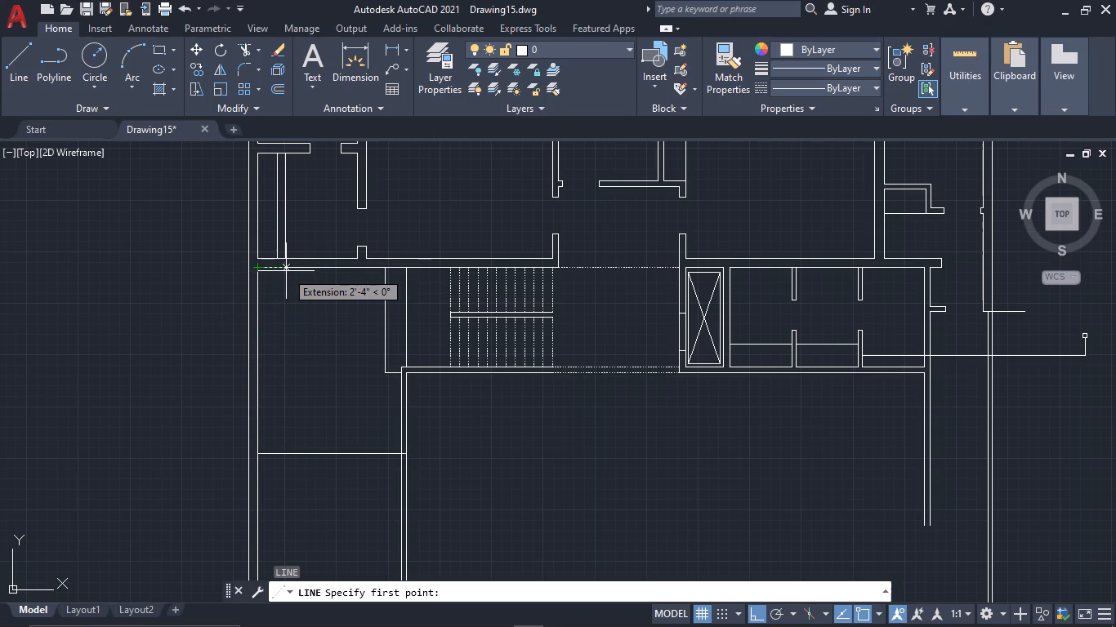
{"action": "left_click", "coordinate": [286, 271]}
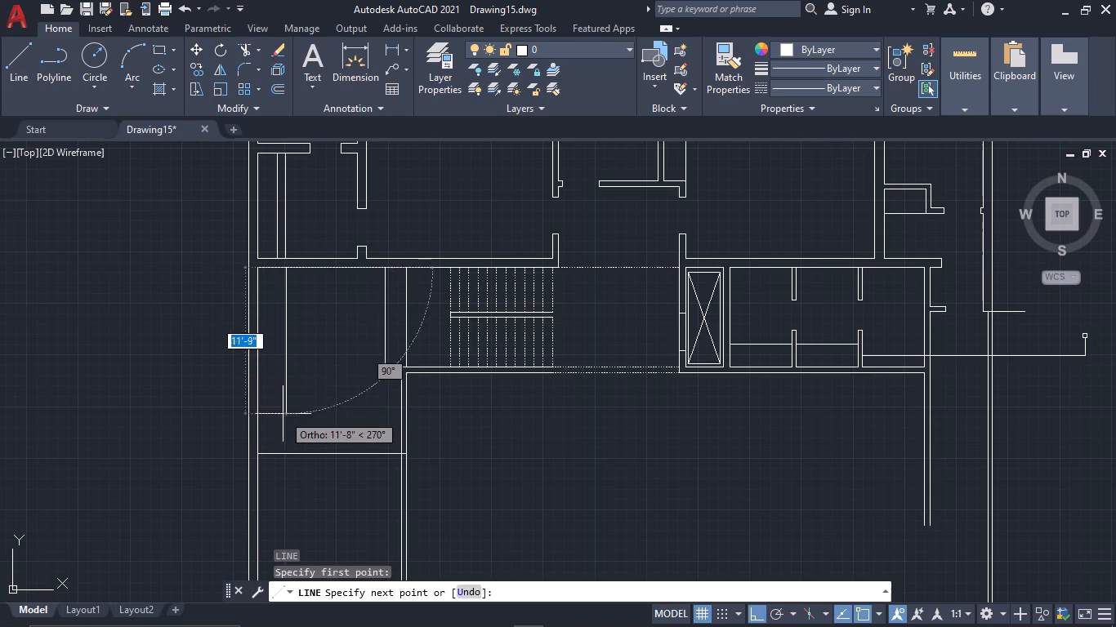
{"action": "scroll", "coordinate": [259, 446], "scroll_direction": "up", "scroll_amount": 3}
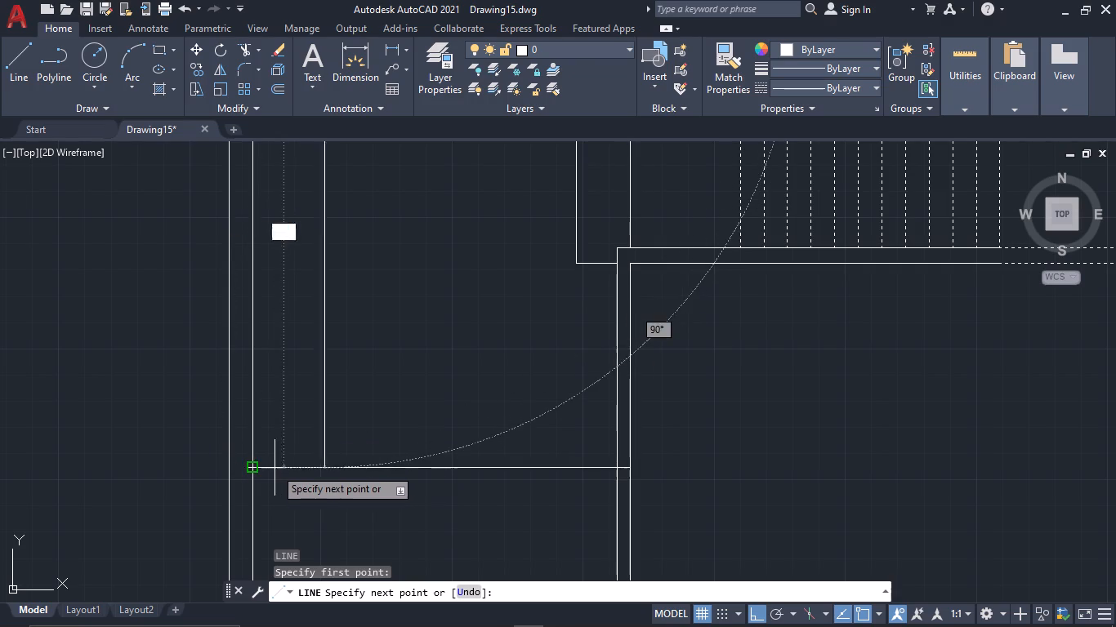
{"action": "left_click", "coordinate": [332, 436]}
{"action": "key", "text": "Escape"}
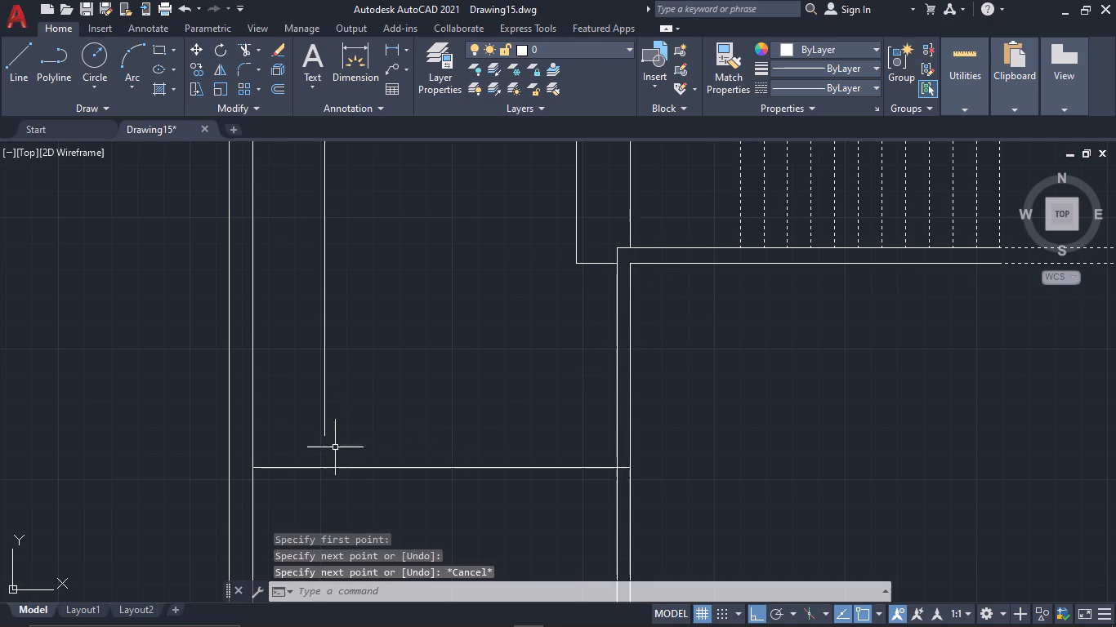
Offset the horizontal line at the room's south end 9" northward.
{"action": "left_click_drag", "start_coordinate": [308, 483], "coordinate": [298, 465]}
{"action": "left_click", "coordinate": [297, 458]}
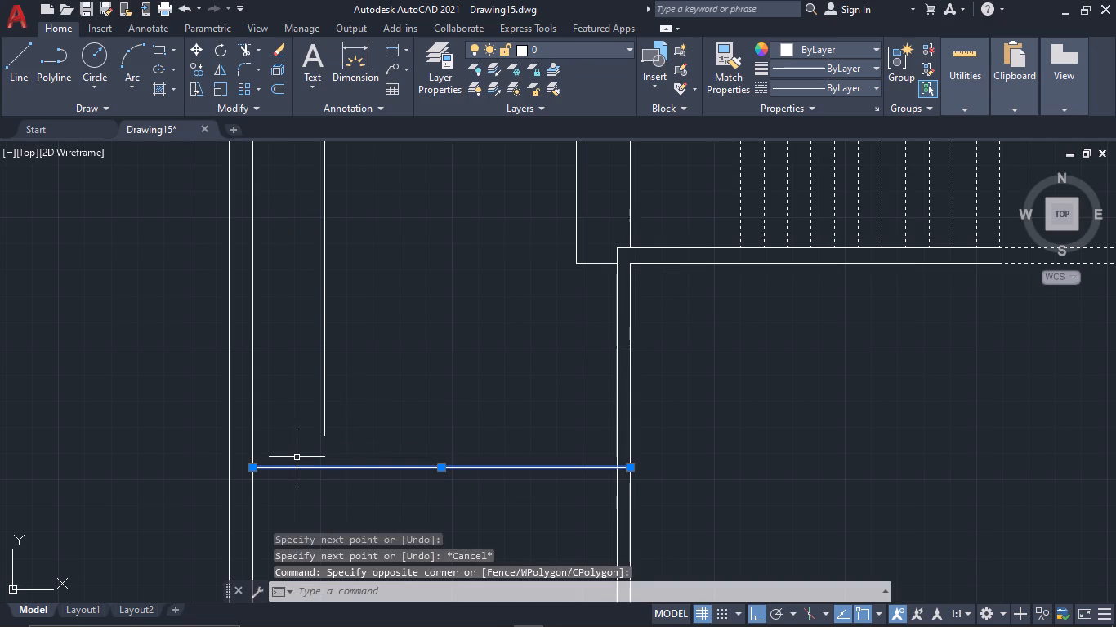
{"action": "type", "text": "OF 9\""}
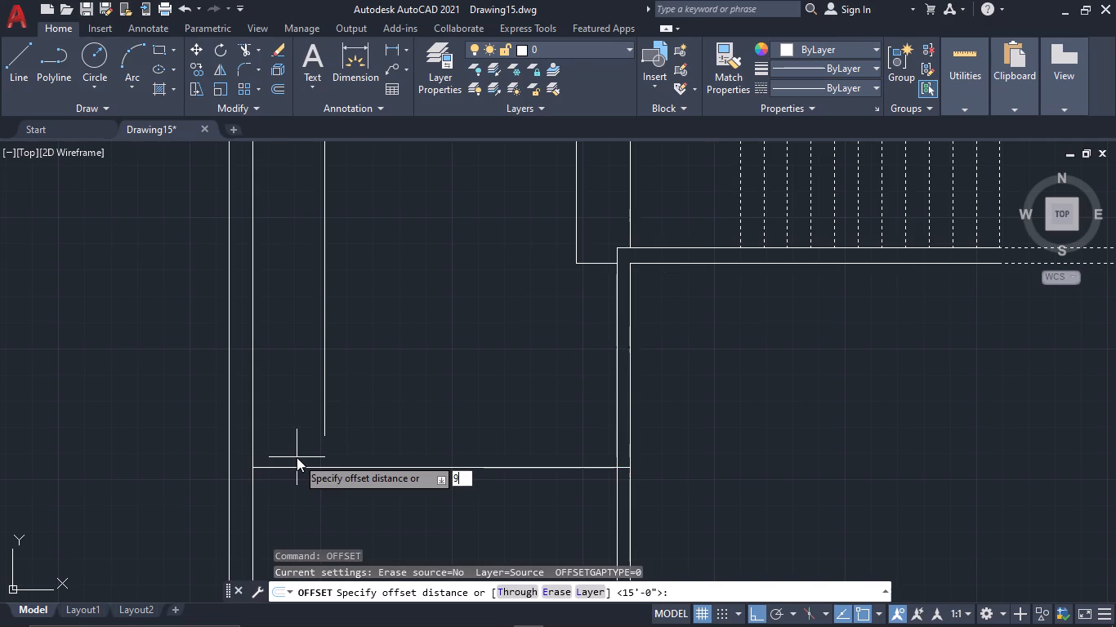
{"action": "key", "text": "space"}
{"action": "left_click", "coordinate": [341, 396]}
{"action": "key", "text": "Escape"}
Extend the vertical line beside the west outer wall south to the 9" offset line.
{"action": "left_click_drag", "start_coordinate": [342, 408], "coordinate": [317, 398]}
{"action": "left_click", "coordinate": [299, 387]}
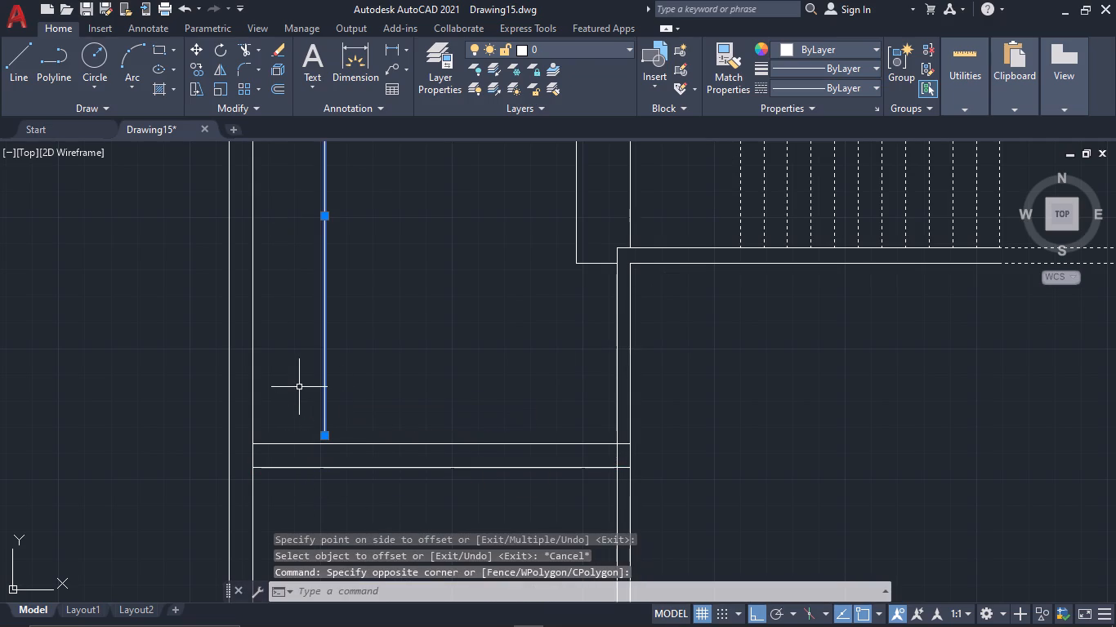
{"action": "key", "text": "e"}
{"action": "key", "text": "x"}
{"action": "key", "text": "space"}
{"action": "left_click", "coordinate": [324, 424]}
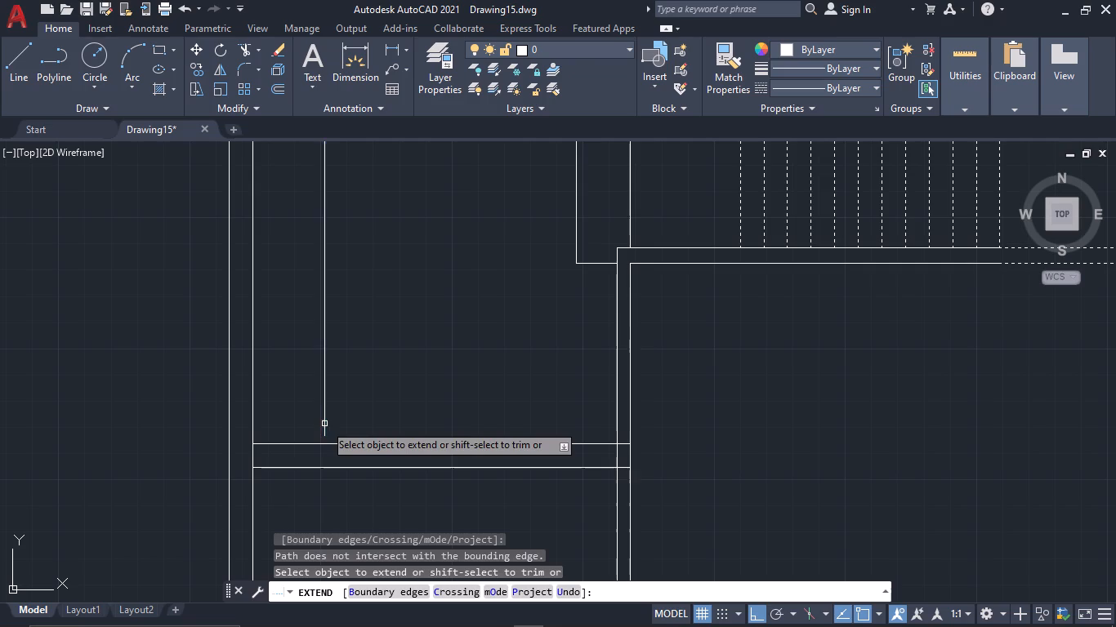
{"action": "left_click", "coordinate": [324, 426]}
{"action": "key", "text": "space"}
{"action": "left_click", "coordinate": [324, 426]}
{"action": "type", "text": "EX"}
{"action": "key", "text": "space"}
{"action": "left_click", "coordinate": [324, 427]}
{"action": "key", "text": "Escape"}
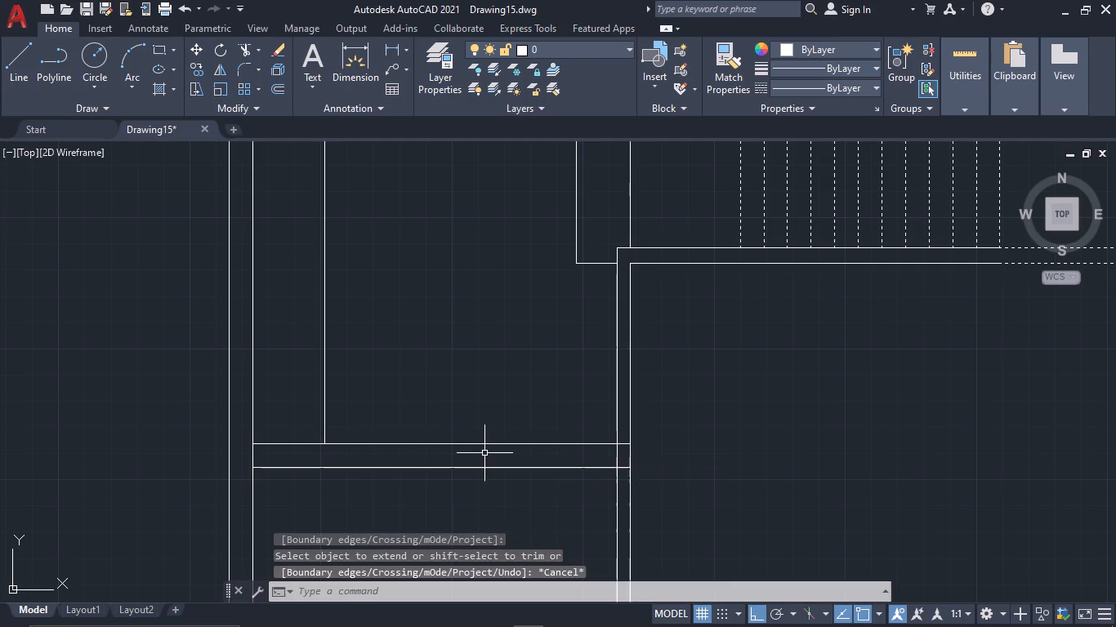
Draw a short line from the vertical line's southern end down into the gap between the two horizontal wall lines.
{"action": "key", "text": "l"}
{"action": "key", "text": "space"}
{"action": "scroll", "coordinate": [367, 478], "scroll_direction": "up", "scroll_amount": 2}
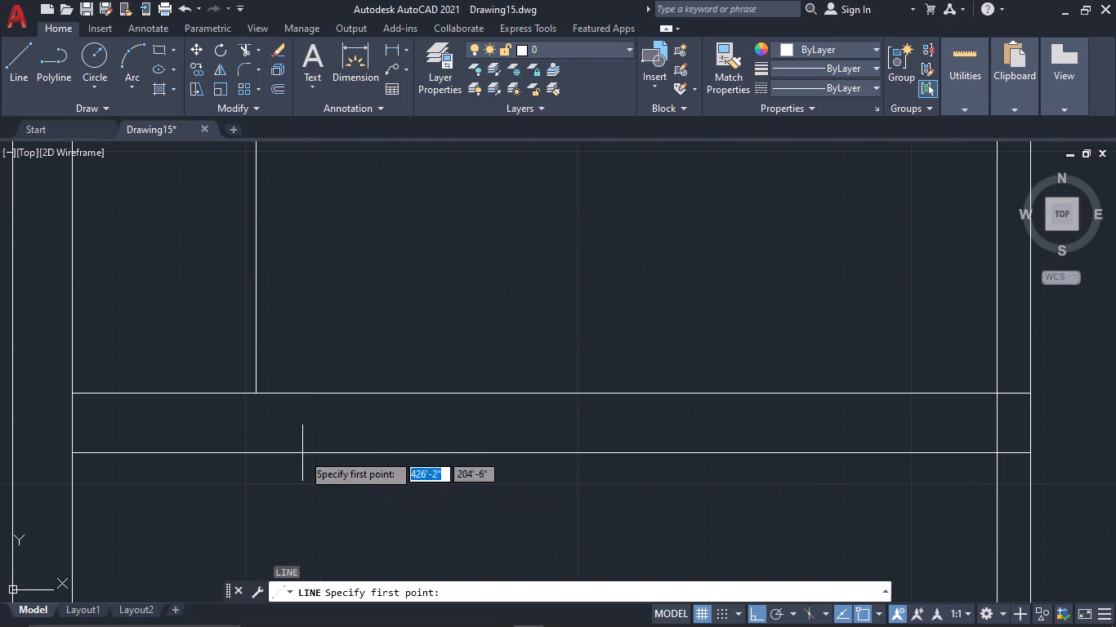
{"action": "left_click", "coordinate": [259, 393]}
{"action": "left_click", "coordinate": [259, 416]}
{"action": "key", "text": "Escape"}
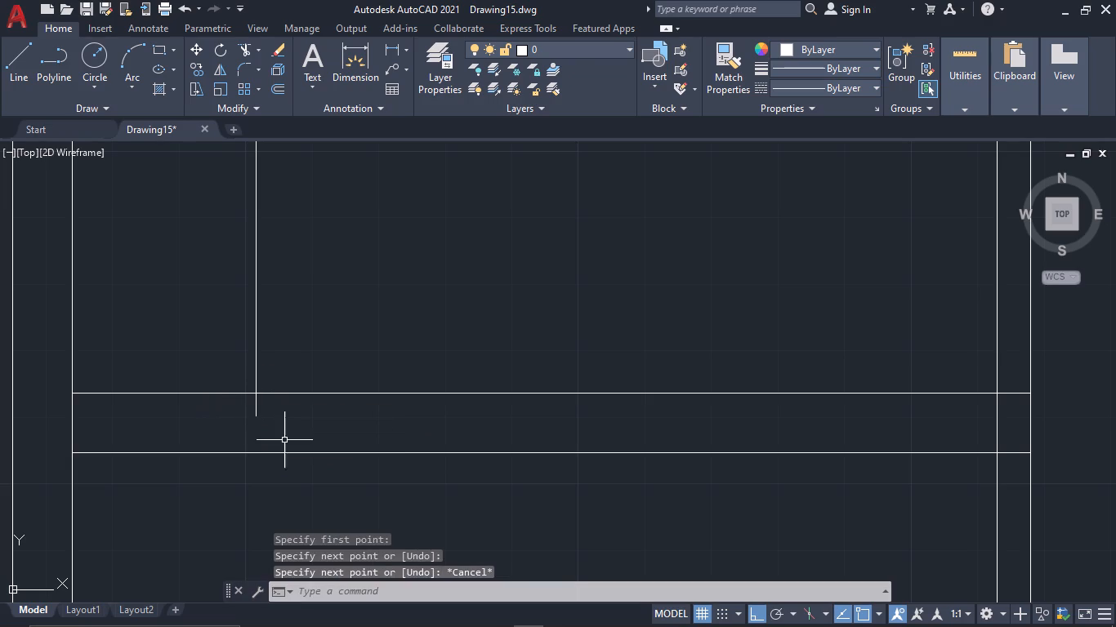
Trim the 9" offset line between the western vertical line and the vertical wall to the east.
{"action": "type", "text": "TR"}
{"action": "key", "text": "space"}
{"action": "left_click_drag", "start_coordinate": [353, 415], "coordinate": [337, 333]}
{"action": "key", "text": "Escape"}
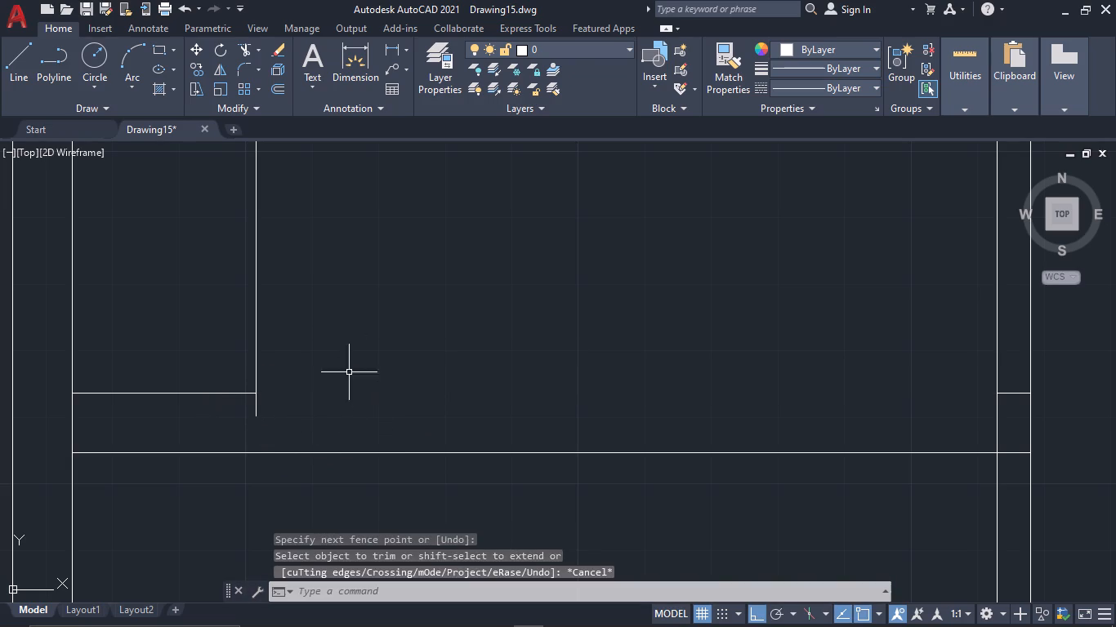
Offset the room's southernmost horizontal line 5" northward.
{"action": "scroll", "coordinate": [395, 434], "scroll_direction": "down", "scroll_amount": 2}
{"action": "left_click_drag", "start_coordinate": [442, 473], "coordinate": [436, 442]}
{"action": "left_click", "coordinate": [424, 411]}
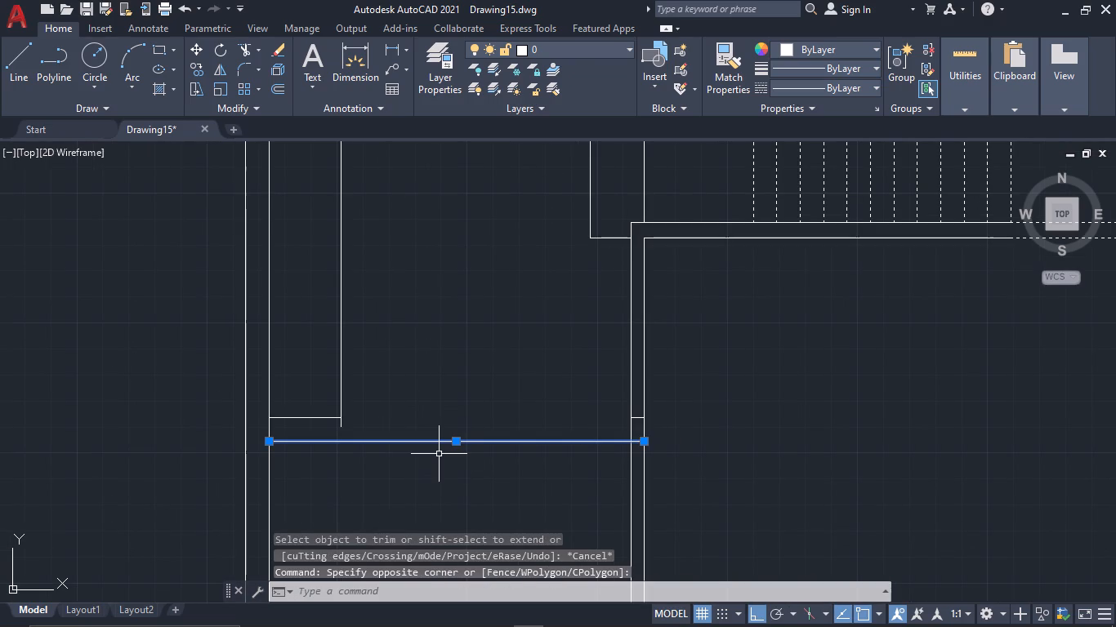
{"action": "type", "text": "OF"}
{"action": "key", "text": "space"}
{"action": "type", "text": "5\""}
{"action": "key", "text": "space"}
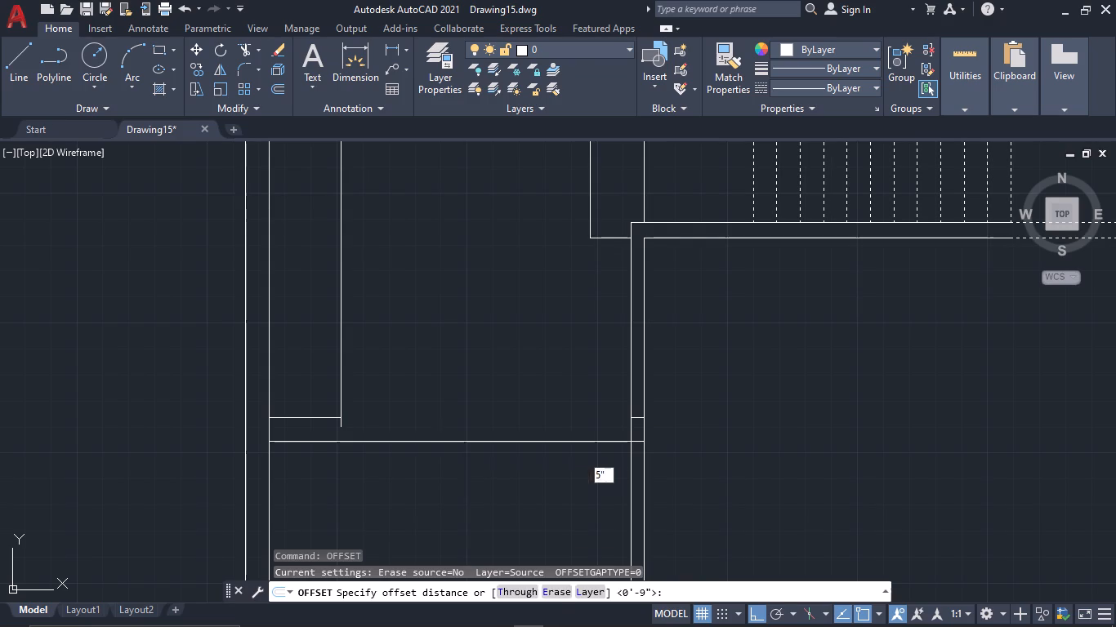
{"action": "left_click", "coordinate": [461, 401]}
{"action": "key", "text": "Escape"}
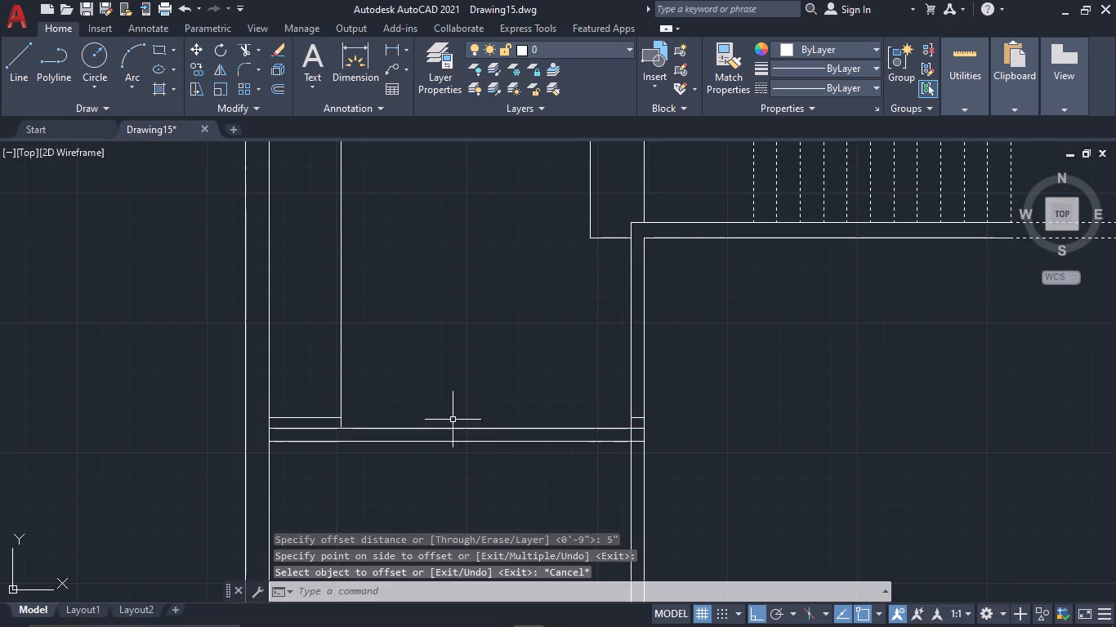
Extend the short vertical line south to meet the 5" offset line.
{"action": "key", "text": "e"}
{"action": "key", "text": "x"}
{"action": "key", "text": "space"}
{"action": "scroll", "coordinate": [363, 454], "scroll_direction": "up", "scroll_amount": 3}
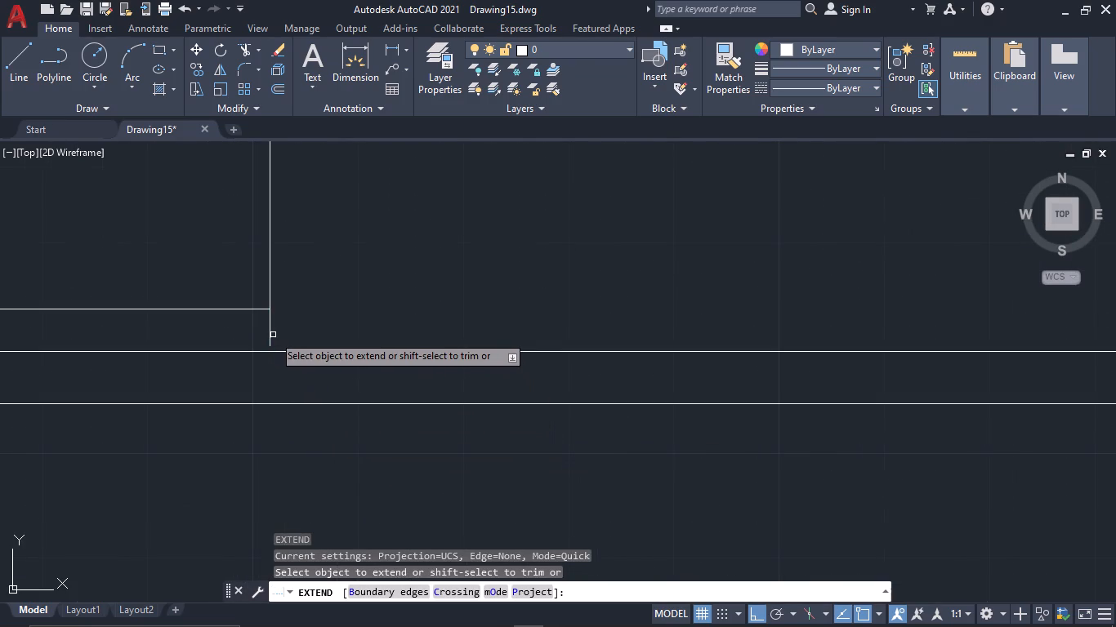
{"action": "left_click", "coordinate": [268, 335]}
{"action": "key", "text": "Escape"}
Trim the part of the 5" offset line that lies west of the short vertical line.
{"action": "key", "text": "t"}
{"action": "key", "text": "r"}
{"action": "key", "text": "space"}
{"action": "left_click_drag", "start_coordinate": [222, 359], "coordinate": [220, 318]}
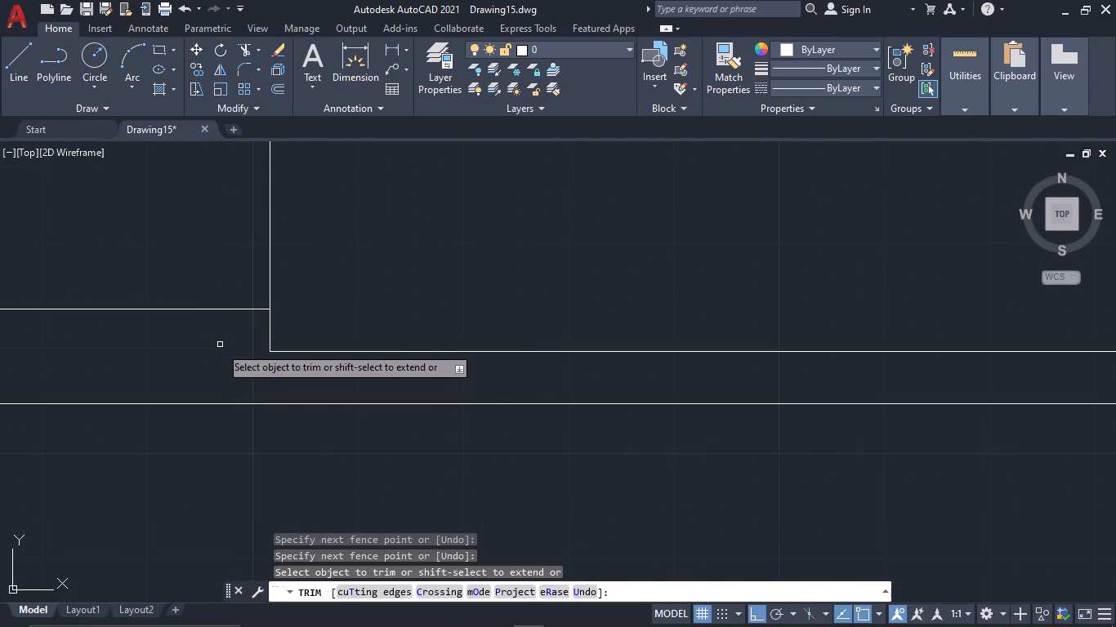
{"action": "key", "text": "Escape"}
{"action": "scroll", "coordinate": [498, 386], "scroll_direction": "down", "scroll_amount": 2}
{"action": "middle_click_drag", "start_coordinate": [500, 385], "coordinate": [414, 380]}
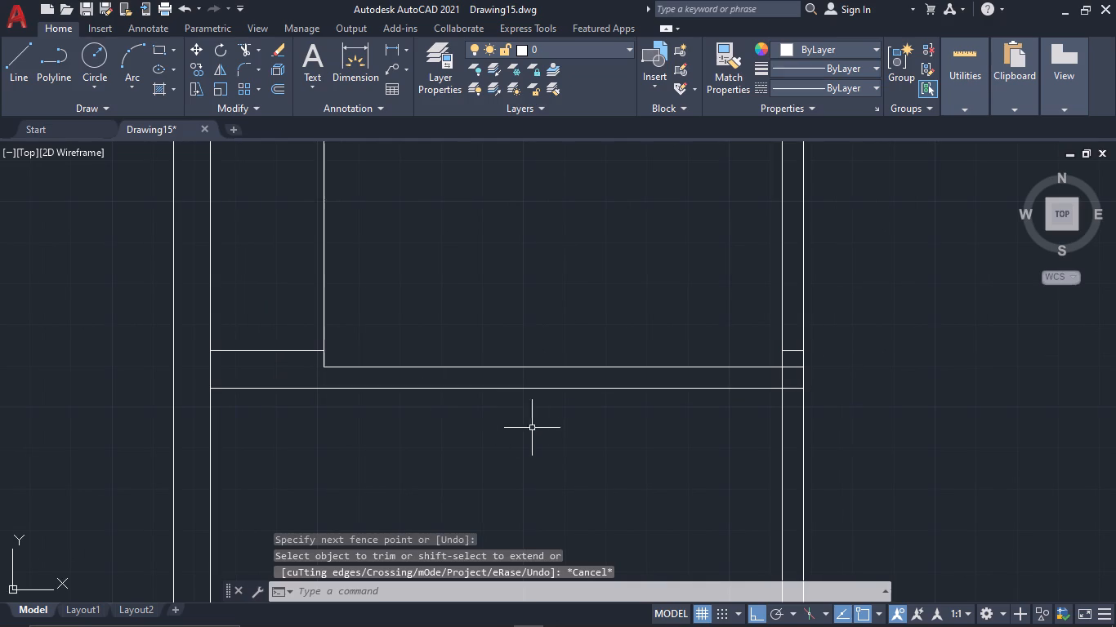
{"action": "middle_click_drag", "start_coordinate": [746, 396], "coordinate": [638, 429]}
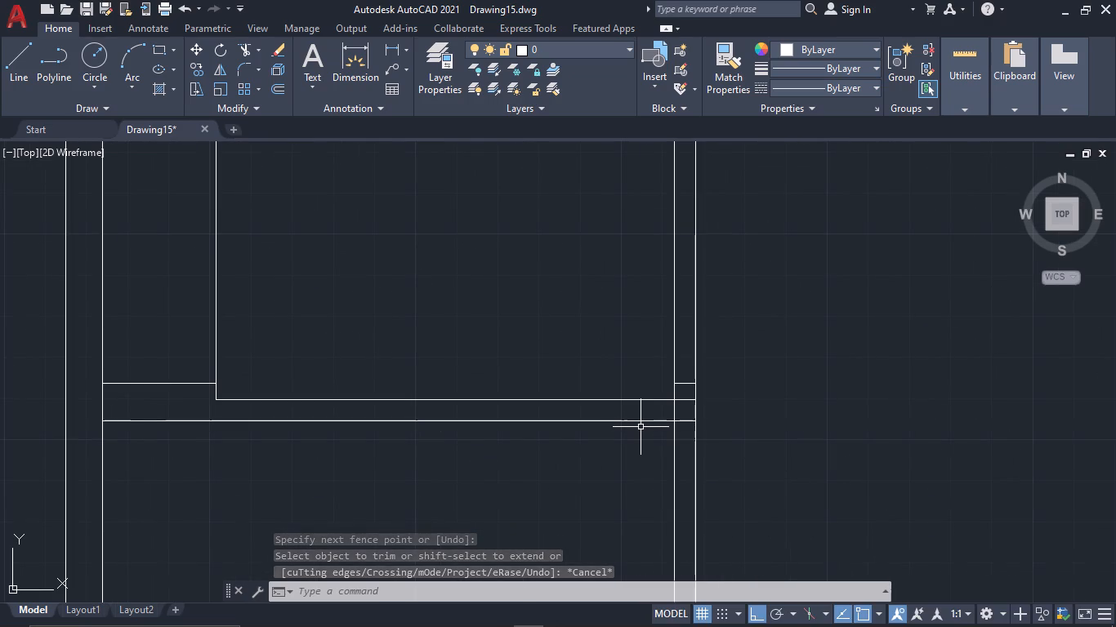
Draw a vertical line across the wall about 3'-11" east of the 5" offset line's western corner and trim its excess south of the wall.
{"action": "key", "text": "l"}
{"action": "key", "text": "space"}
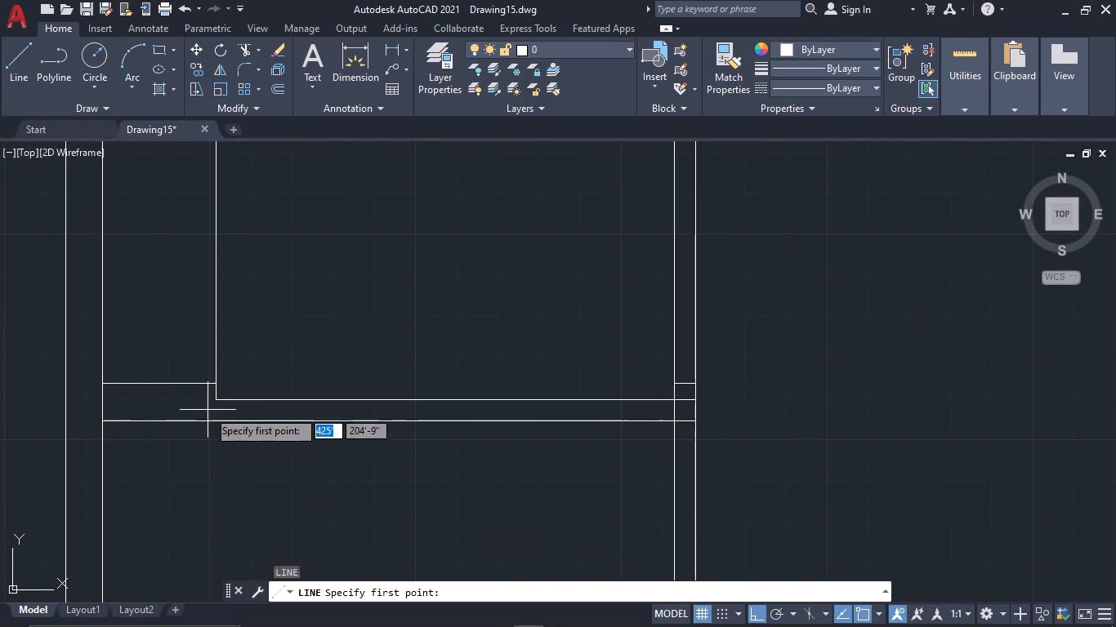
{"action": "left_click", "coordinate": [408, 394]}
{"action": "left_click", "coordinate": [398, 510]}
{"action": "key", "text": "Escape"}
{"action": "key", "text": "t"}
{"action": "key", "text": "r"}
{"action": "key", "text": "space"}
{"action": "left_click_drag", "start_coordinate": [434, 511], "coordinate": [338, 479]}
{"action": "key", "text": "Escape"}
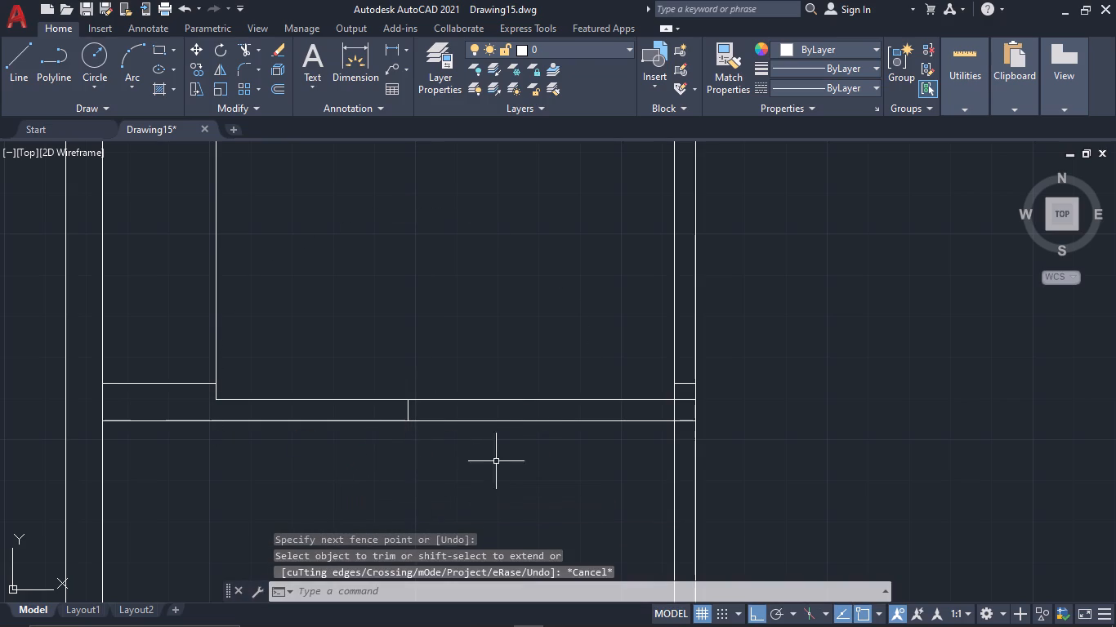
Trim the 5" offset line between the new vertical line and the inner line of the eastern wall.
{"action": "key", "text": "t"}
{"action": "key", "text": "r"}
{"action": "key", "text": "space"}
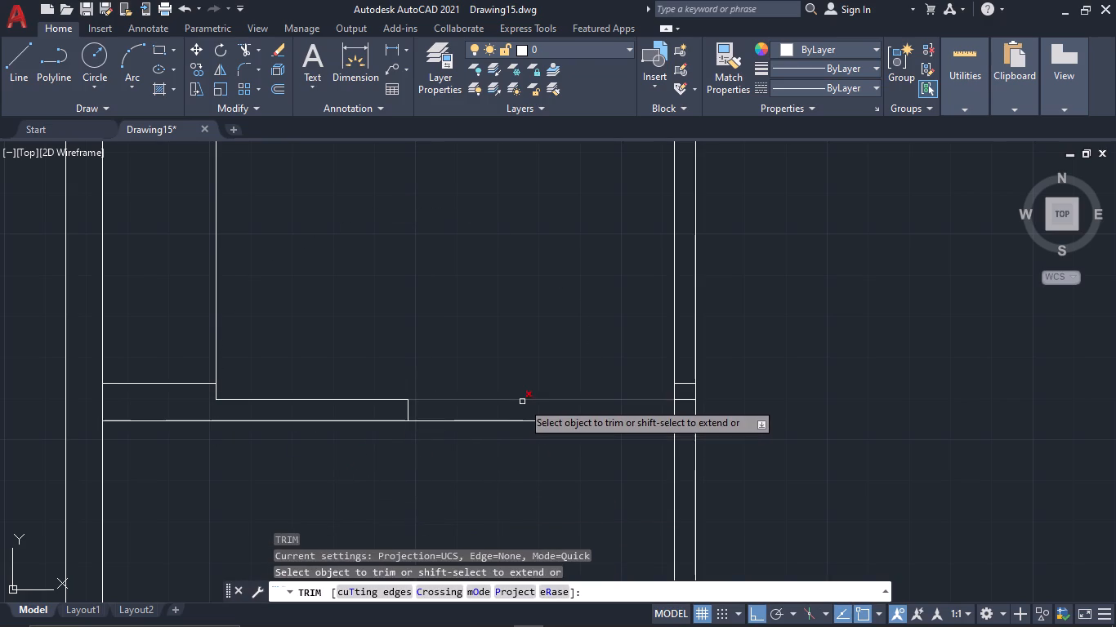
{"action": "left_click", "coordinate": [522, 402]}
{"action": "key", "text": "Escape"}
Offset the wall's southern horizontal line 9" northward.
{"action": "left_click_drag", "start_coordinate": [551, 471], "coordinate": [544, 428]}
{"action": "left_click", "coordinate": [540, 412]}
{"action": "type", "text": "OF 9\""}
{"action": "key", "text": "space"}
{"action": "left_click", "coordinate": [514, 294]}
{"action": "key", "text": "Escape"}
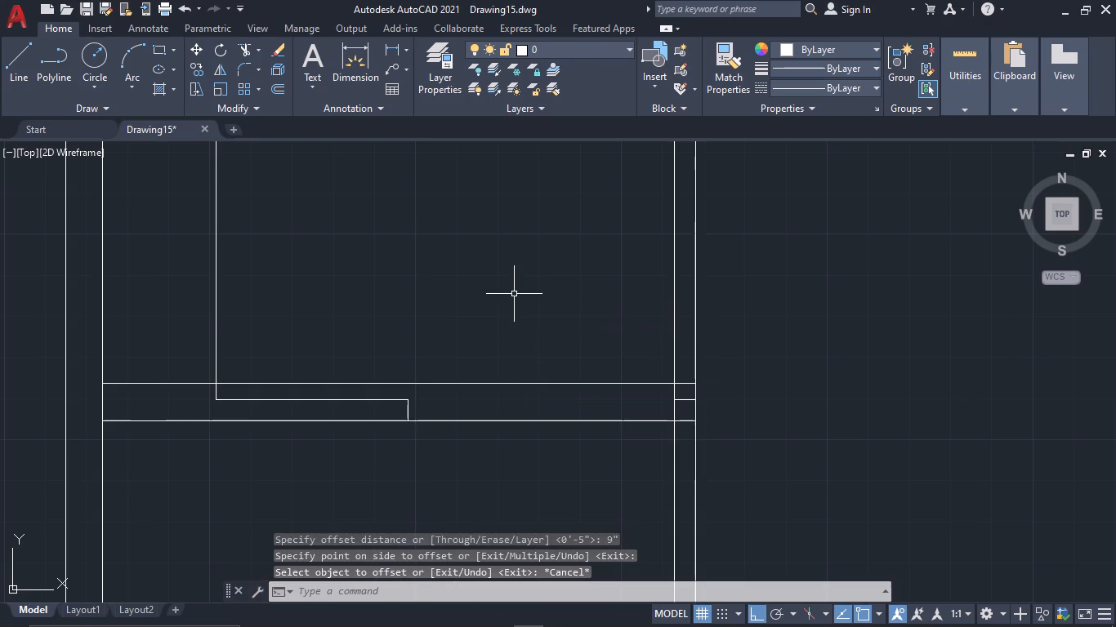
Draw a vertical line north from the 5" offset line's eastern end, then trim the 9" offset line west of it and the excess above.
{"action": "key", "text": "l"}
{"action": "key", "text": "space"}
{"action": "left_click", "coordinate": [413, 395]}
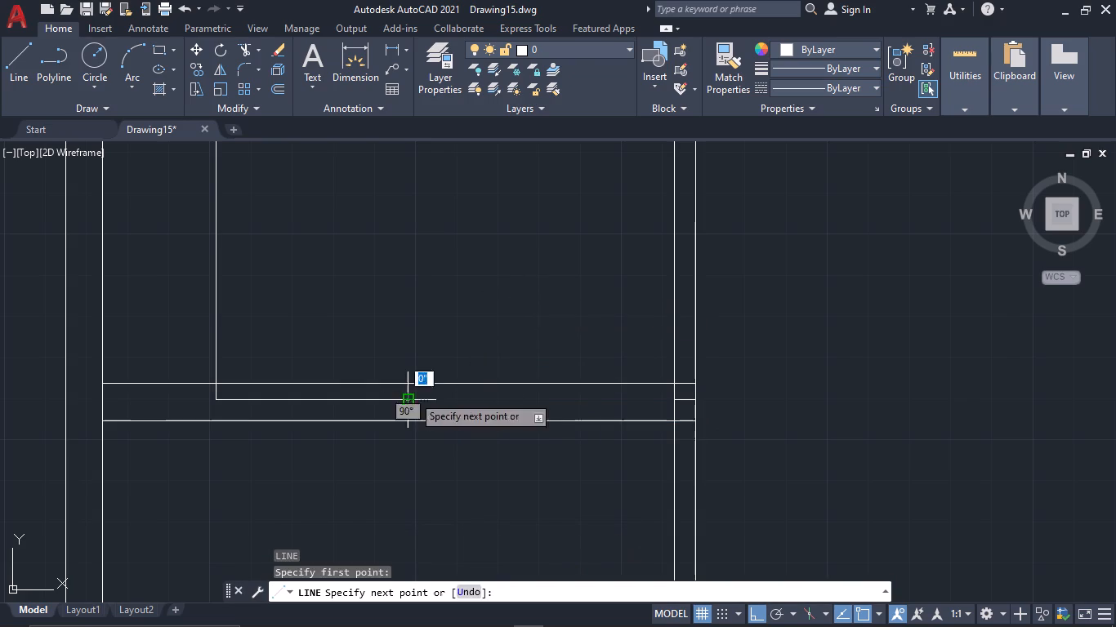
{"action": "left_click", "coordinate": [426, 315]}
{"action": "key", "text": "Escape"}
{"action": "key", "text": "t"}
{"action": "key", "text": "r"}
{"action": "key", "text": "space"}
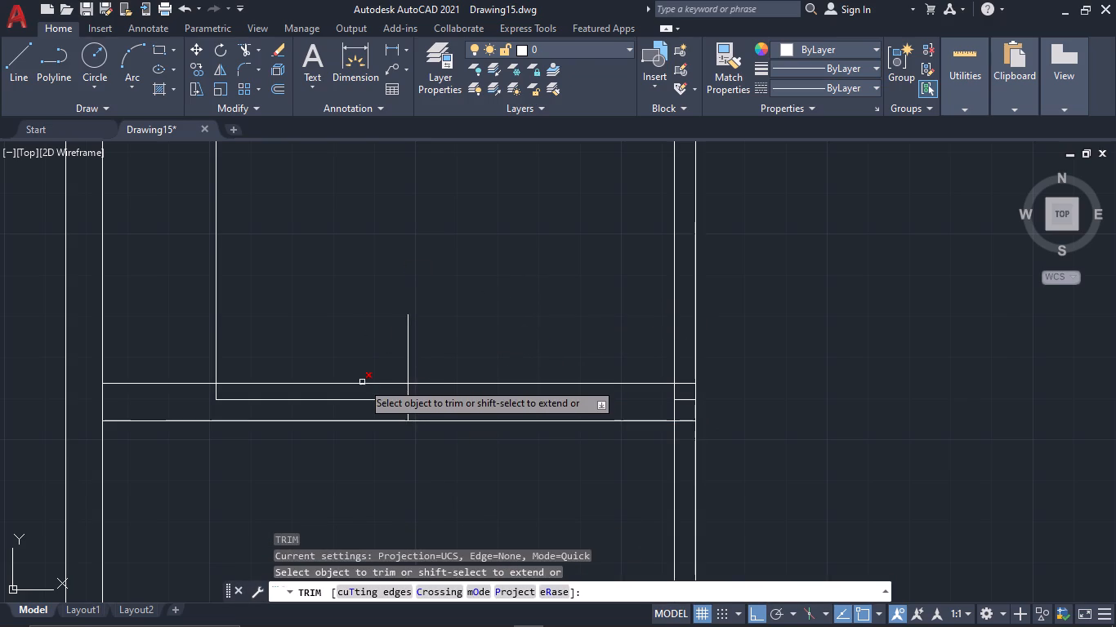
{"action": "left_click", "coordinate": [362, 383]}
{"action": "left_click_drag", "start_coordinate": [377, 356], "coordinate": [460, 347]}
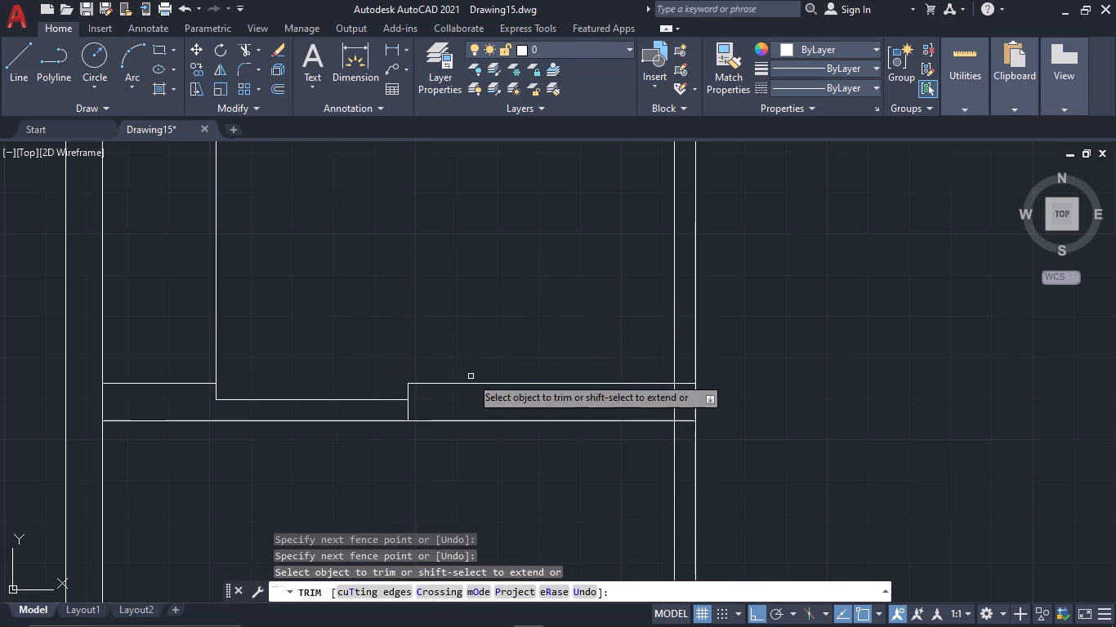
Trim the horizontal segments inside the eastern wall and its inner line where the horizontal wall joins it.
{"action": "left_click", "coordinate": [685, 398]}
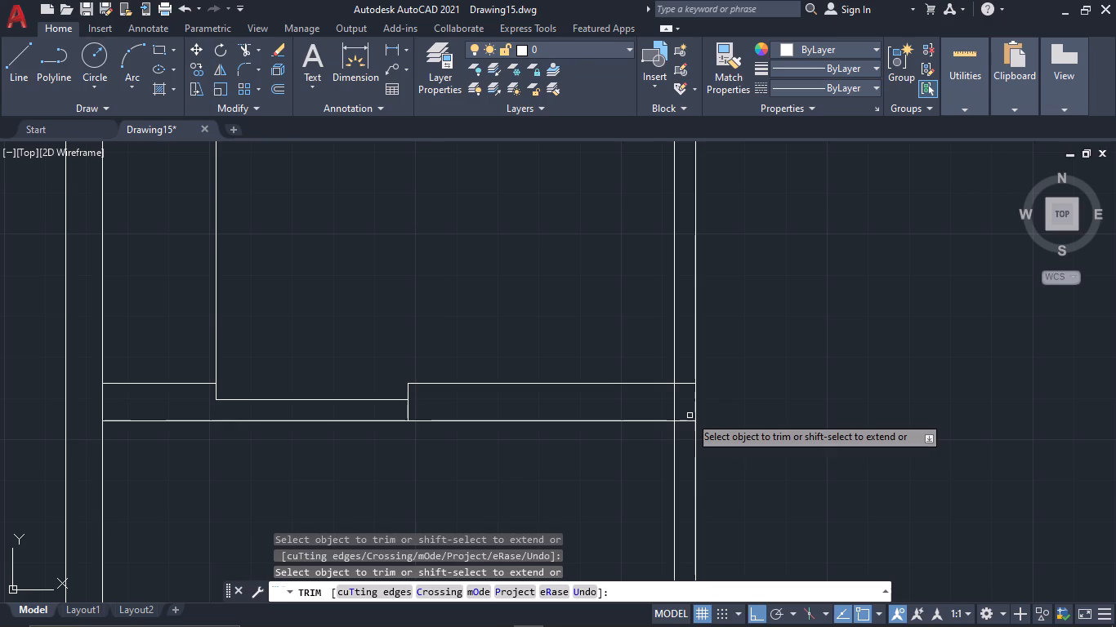
{"action": "left_click_drag", "start_coordinate": [691, 428], "coordinate": [687, 367]}
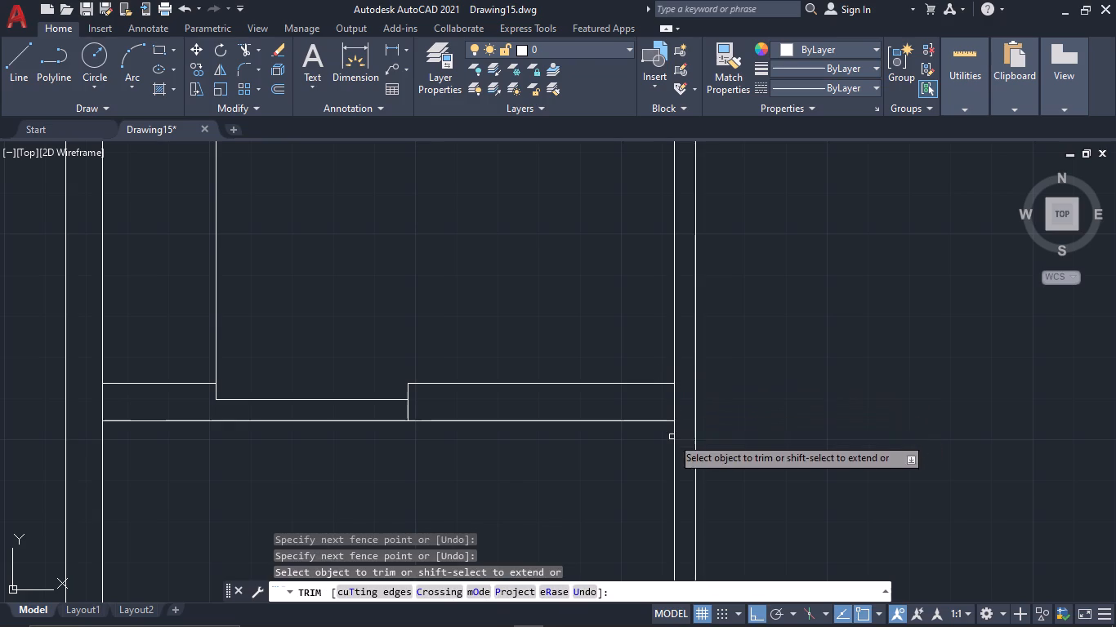
{"action": "left_click", "coordinate": [673, 404]}
{"action": "key", "text": "Escape"}
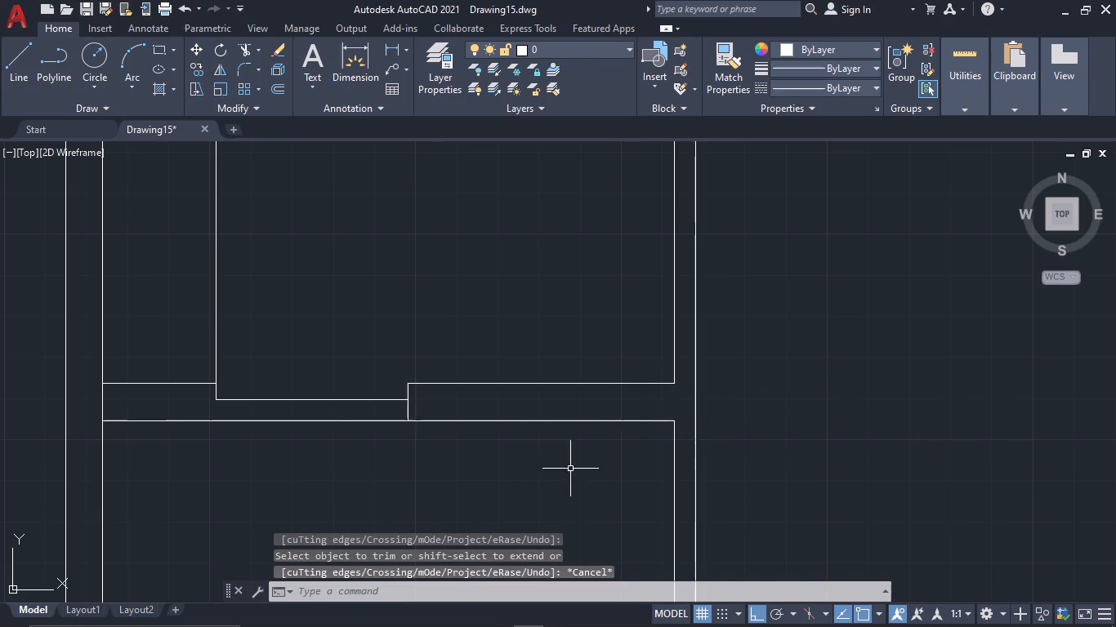
Trim the inner line of the western wall between the two horizontal wall lines to open the junction.
{"action": "scroll", "coordinate": [555, 471], "scroll_direction": "down", "scroll_amount": 1}
{"action": "middle_click_drag", "start_coordinate": [541, 477], "coordinate": [604, 453]}
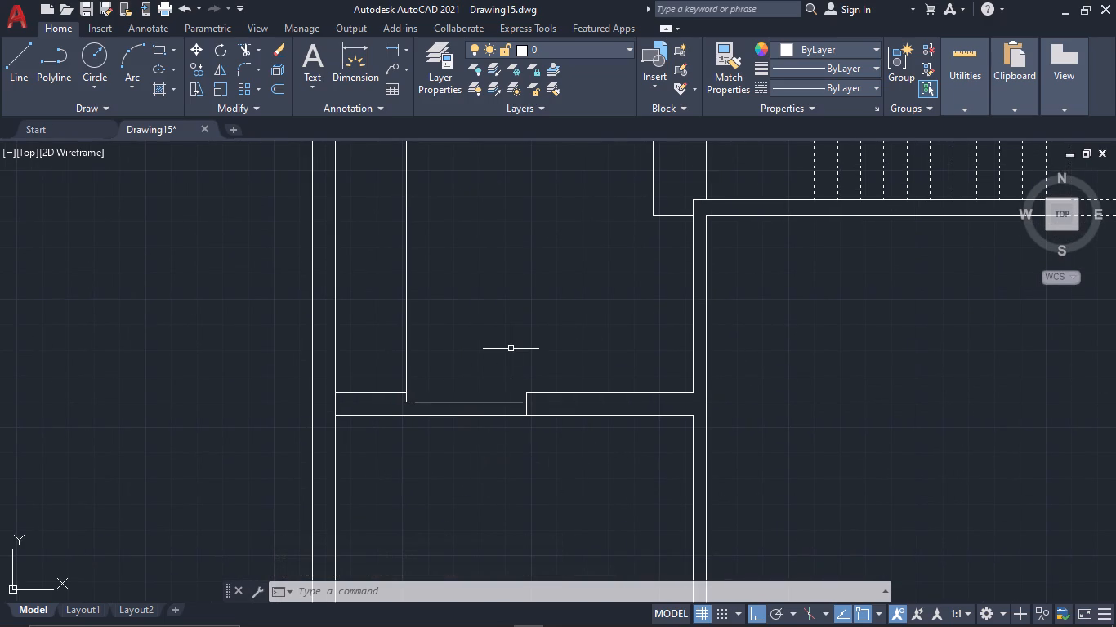
{"action": "key", "text": "t"}
{"action": "key", "text": "r"}
{"action": "key", "text": "space"}
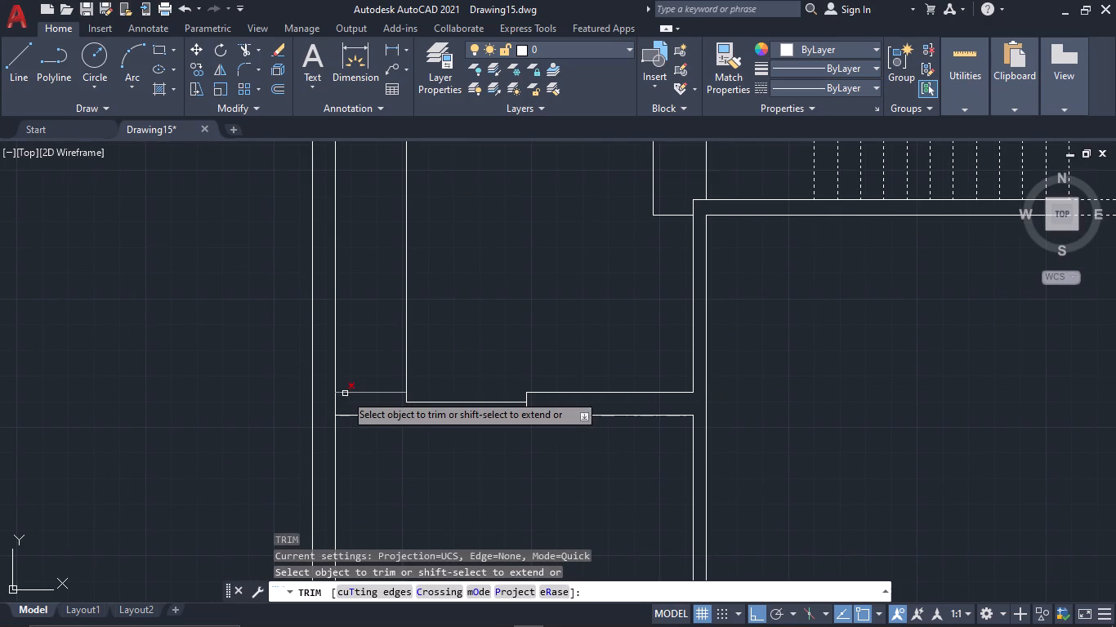
{"action": "left_click", "coordinate": [335, 403]}
{"action": "key", "text": "Escape"}
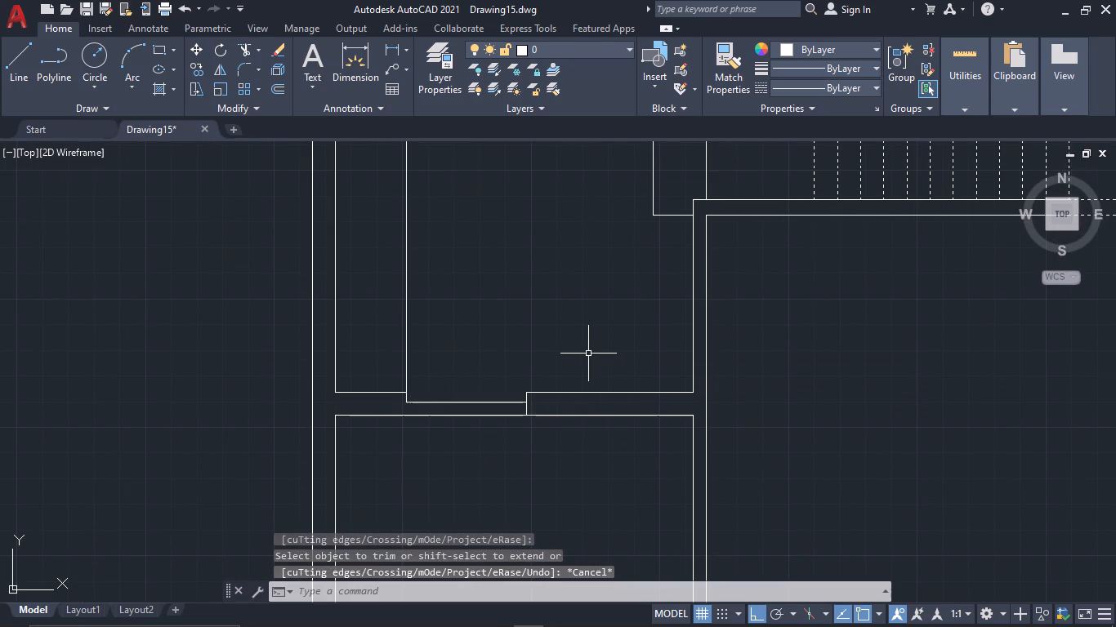
Draw a vertical line across the wall at the opening's western end and trim its excess south of the wall's southern line.
{"action": "key", "text": "l"}
{"action": "scroll", "coordinate": [450, 417], "scroll_direction": "up", "scroll_amount": 1}
{"action": "key", "text": "space"}
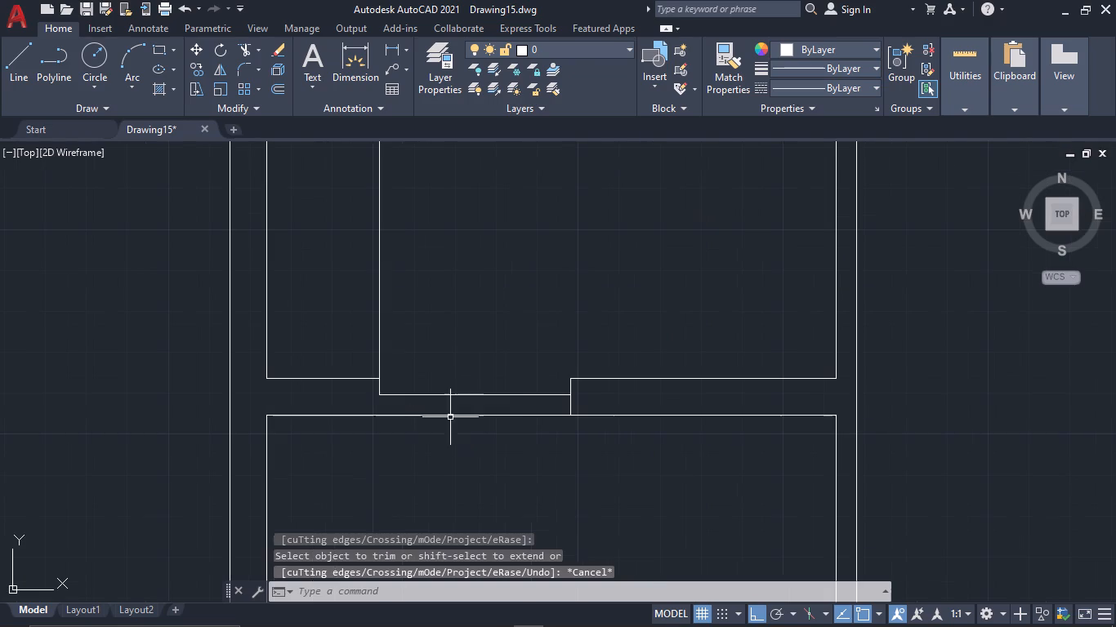
{"action": "left_click", "coordinate": [378, 400]}
{"action": "left_click", "coordinate": [379, 469]}
{"action": "key", "text": "Escape"}
{"action": "key", "text": "t"}
{"action": "key", "text": "r"}
{"action": "key", "text": "space"}
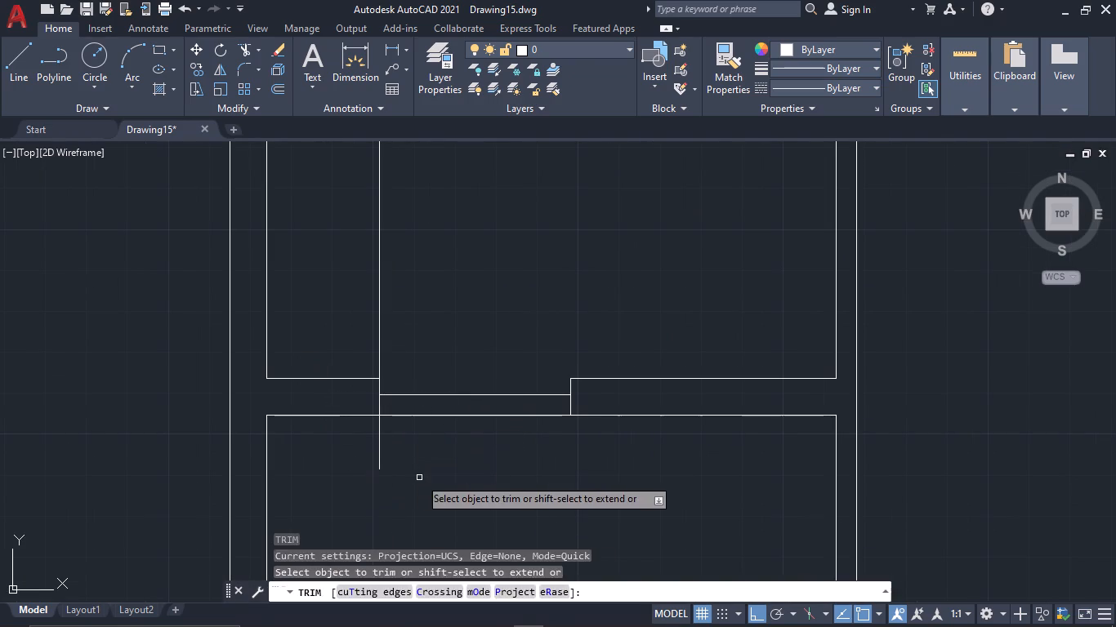
{"action": "left_click_drag", "start_coordinate": [408, 460], "coordinate": [336, 450]}
{"action": "key", "text": "Escape"}
{"action": "scroll", "coordinate": [511, 487], "scroll_direction": "down", "scroll_amount": 1}
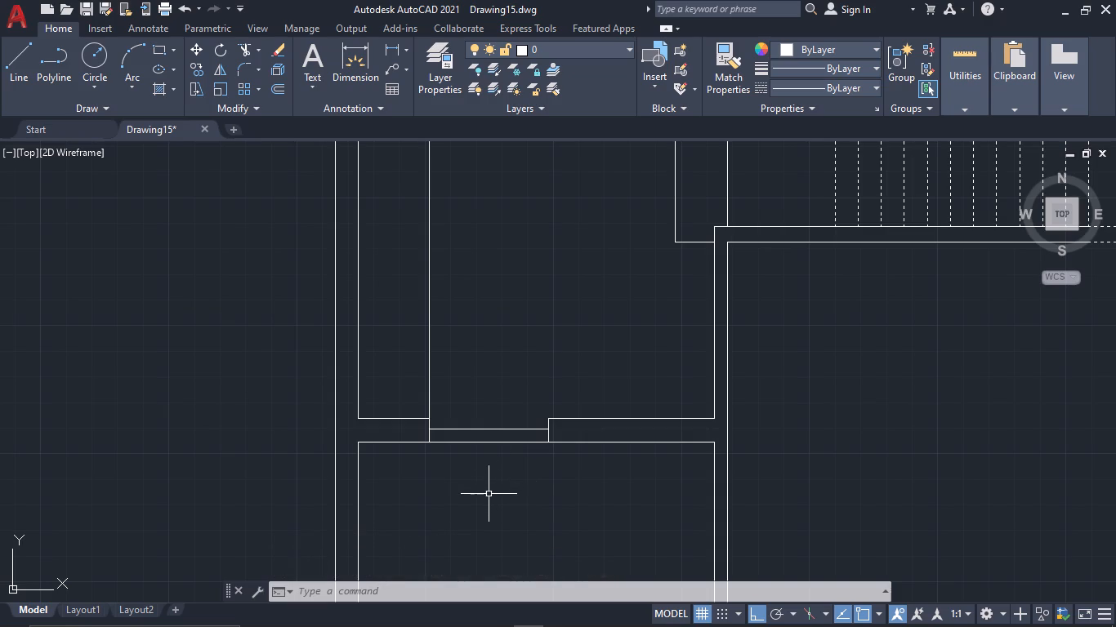
{"action": "scroll", "coordinate": [485, 495], "scroll_direction": "down", "scroll_amount": 1}
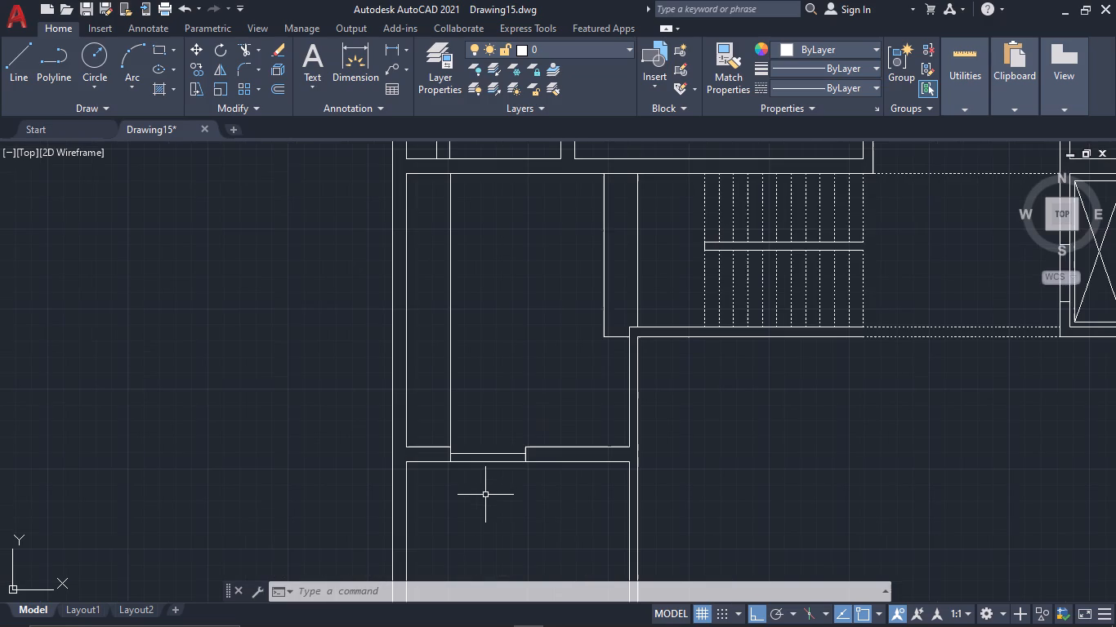
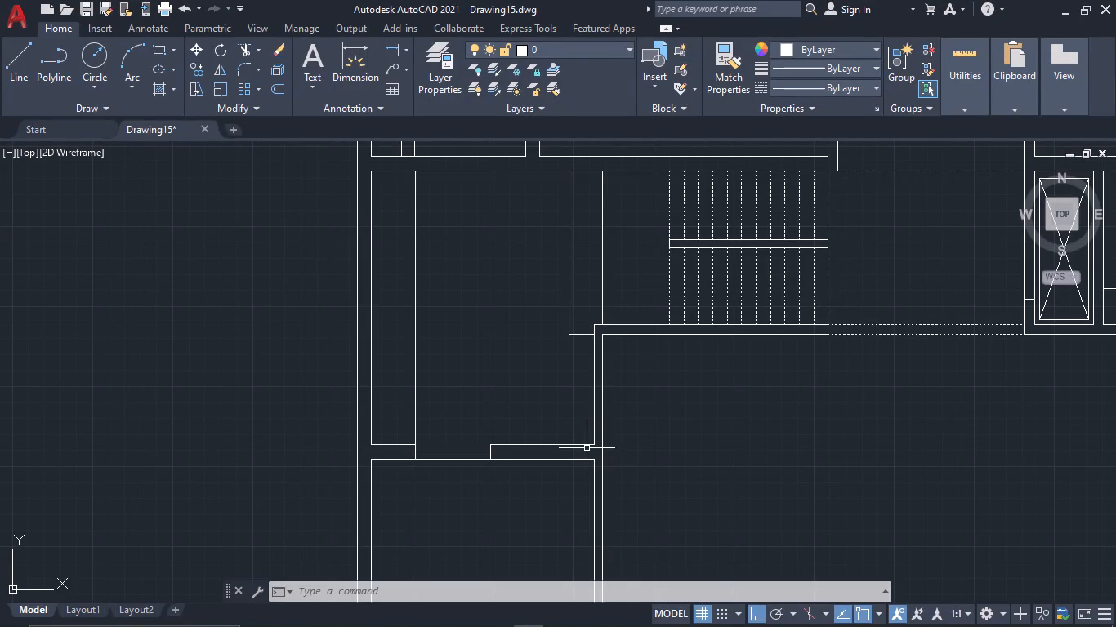
Draw a horizontal line east across the south-west room's eastern wall, just north of its corner with the horizontal wall.
{"action": "type", "text": "L"}
{"action": "key", "text": "space"}
{"action": "scroll", "coordinate": [595, 456], "scroll_direction": "up", "scroll_amount": 5}
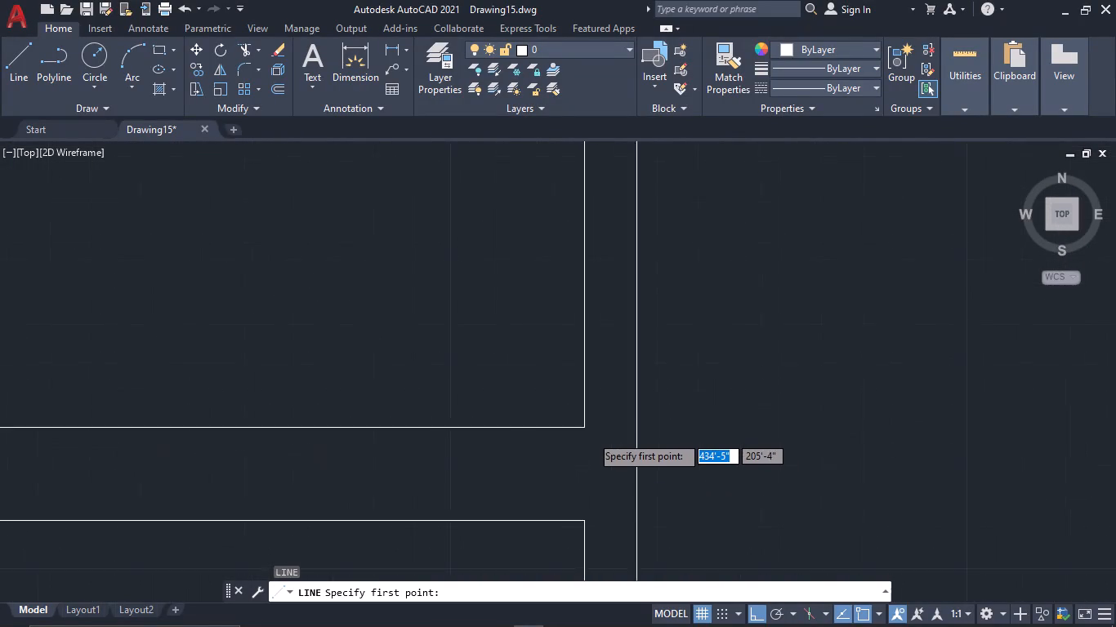
{"action": "scroll", "coordinate": [591, 435], "scroll_direction": "up", "scroll_amount": 1}
{"action": "left_click", "coordinate": [577, 407]}
{"action": "left_click", "coordinate": [839, 407]}
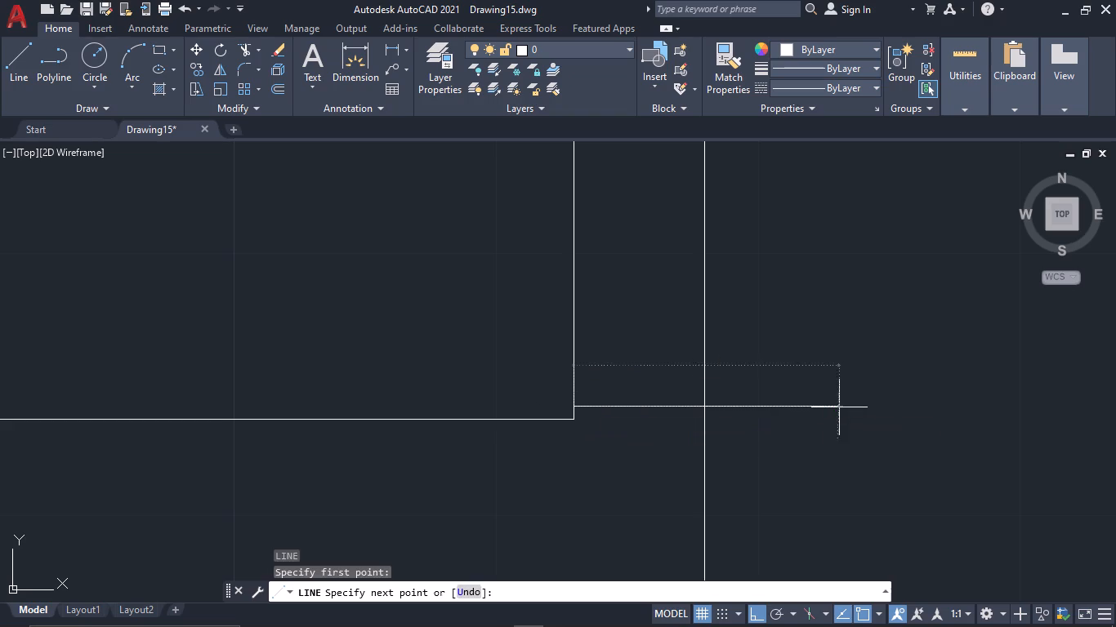
{"action": "key", "text": "Escape"}
Offset the new line across the wall 3' to the north.
{"action": "scroll", "coordinate": [778, 506], "scroll_direction": "down", "scroll_amount": 1}
{"action": "left_click_drag", "start_coordinate": [800, 493], "coordinate": [800, 467]}
{"action": "left_click", "coordinate": [797, 420]}
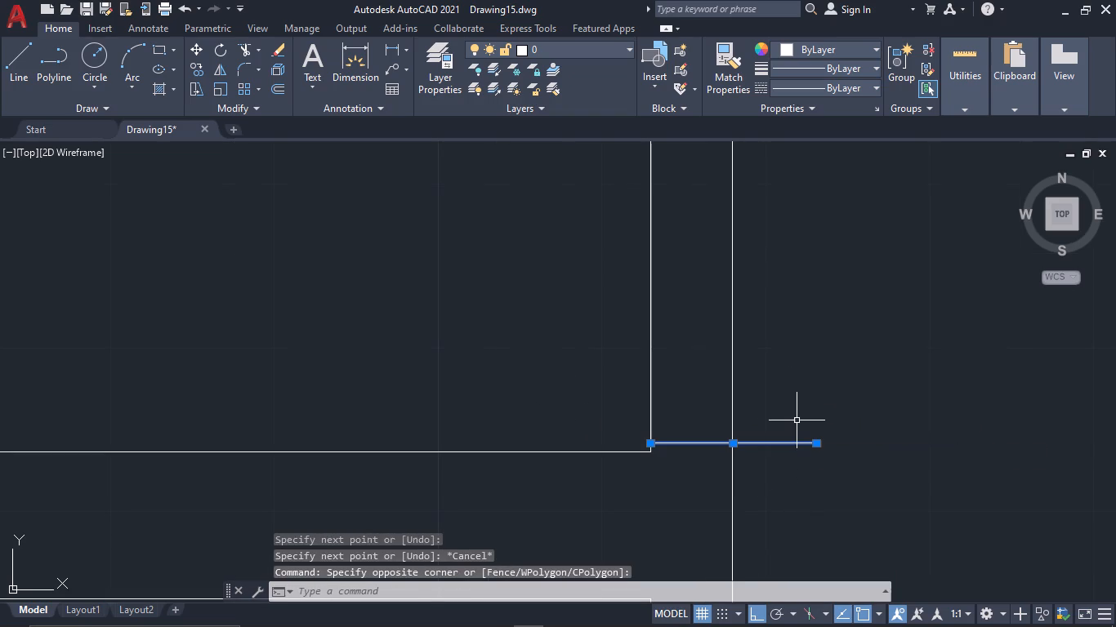
{"action": "type", "text": "OF 3'"}
{"action": "key", "text": "space"}
{"action": "scroll", "coordinate": [755, 311], "scroll_direction": "down", "scroll_amount": 1}
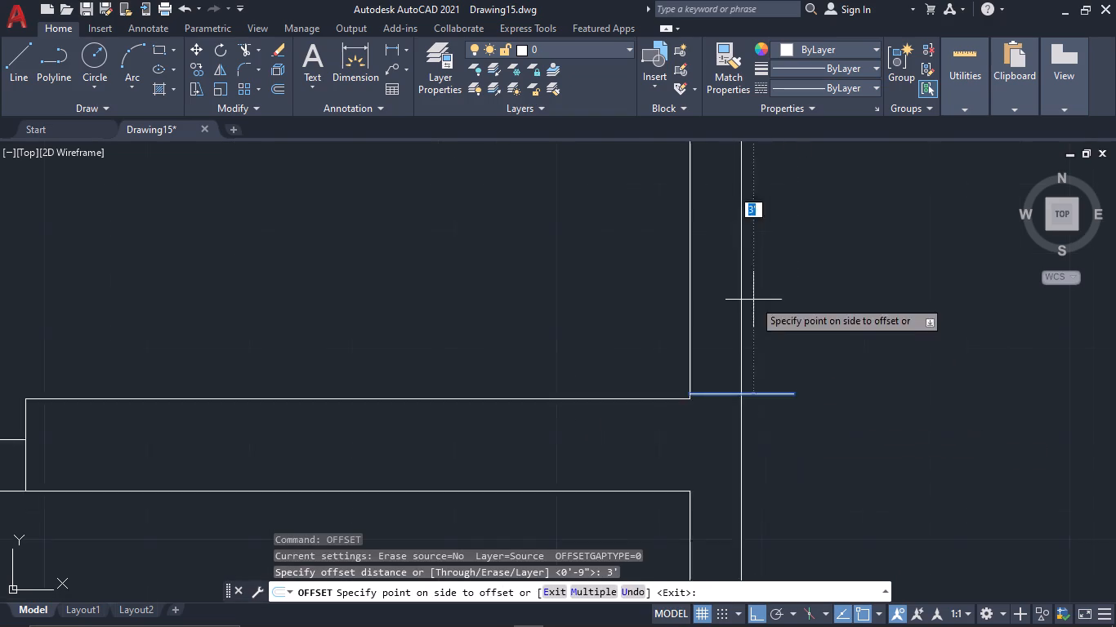
{"action": "scroll", "coordinate": [753, 300], "scroll_direction": "down", "scroll_amount": 1}
{"action": "middle_click_drag", "start_coordinate": [753, 299], "coordinate": [774, 519]}
{"action": "left_click", "coordinate": [820, 275]}
{"action": "scroll", "coordinate": [814, 405], "scroll_direction": "down", "scroll_amount": 2}
{"action": "middle_click_drag", "start_coordinate": [816, 484], "coordinate": [816, 482]}
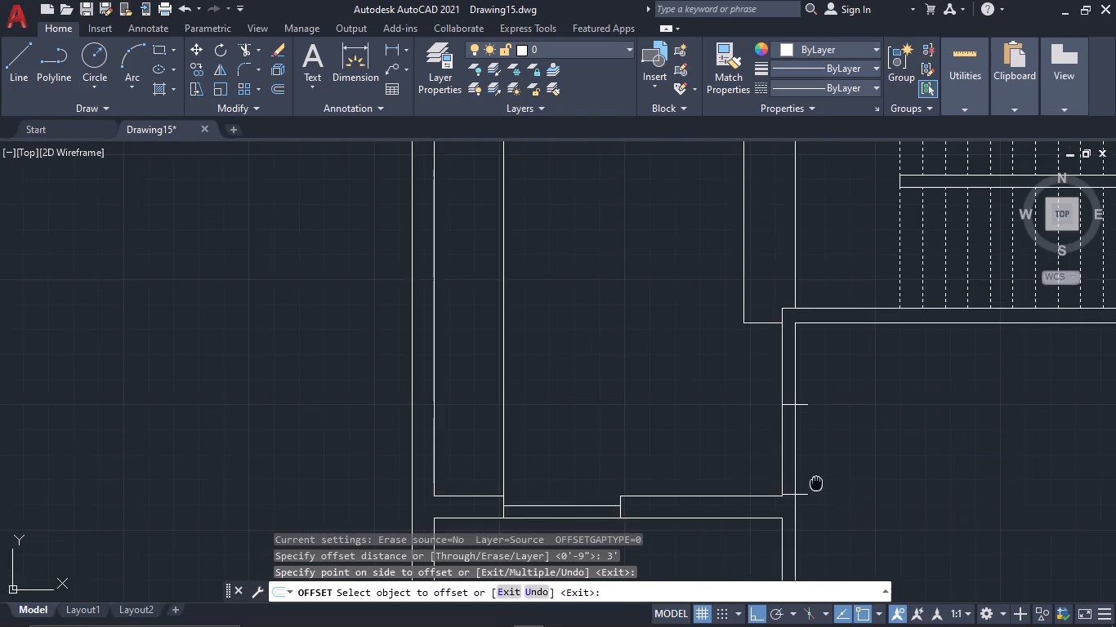
{"action": "middle_click_drag", "start_coordinate": [816, 482], "coordinate": [790, 421]}
{"action": "key", "text": "Escape"}
Trim the vertical wall lines between the two cross lines and the cross lines' excess east of the wall, leaving a door opening.
{"action": "key", "text": "t"}
{"action": "key", "text": "r"}
{"action": "key", "text": "space"}
{"action": "left_click_drag", "start_coordinate": [854, 402], "coordinate": [715, 393]}
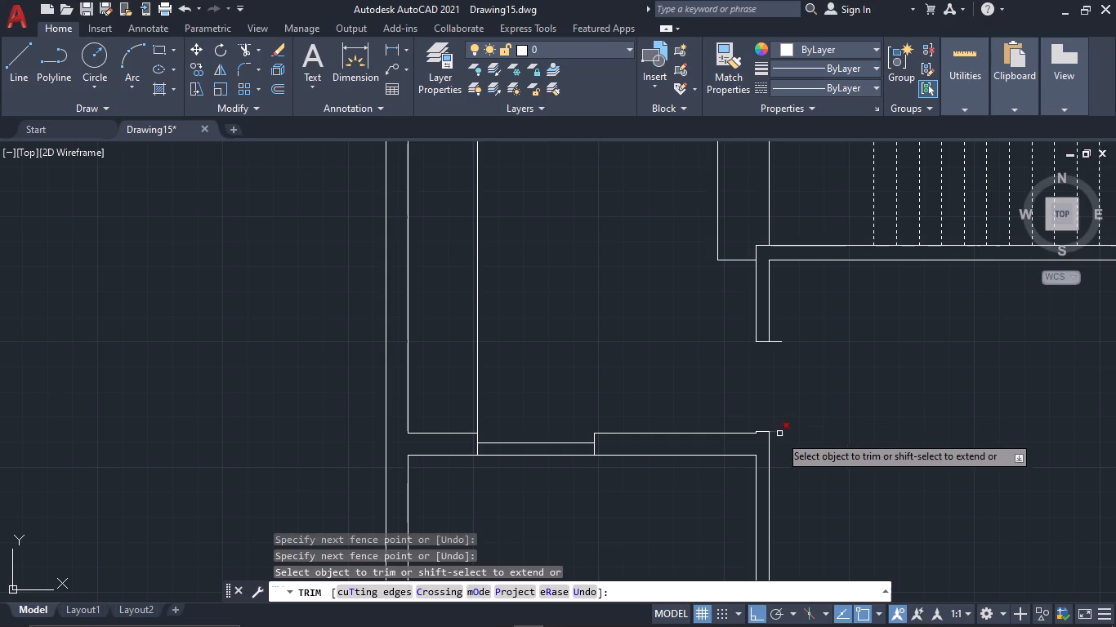
{"action": "left_click_drag", "start_coordinate": [779, 448], "coordinate": [779, 330]}
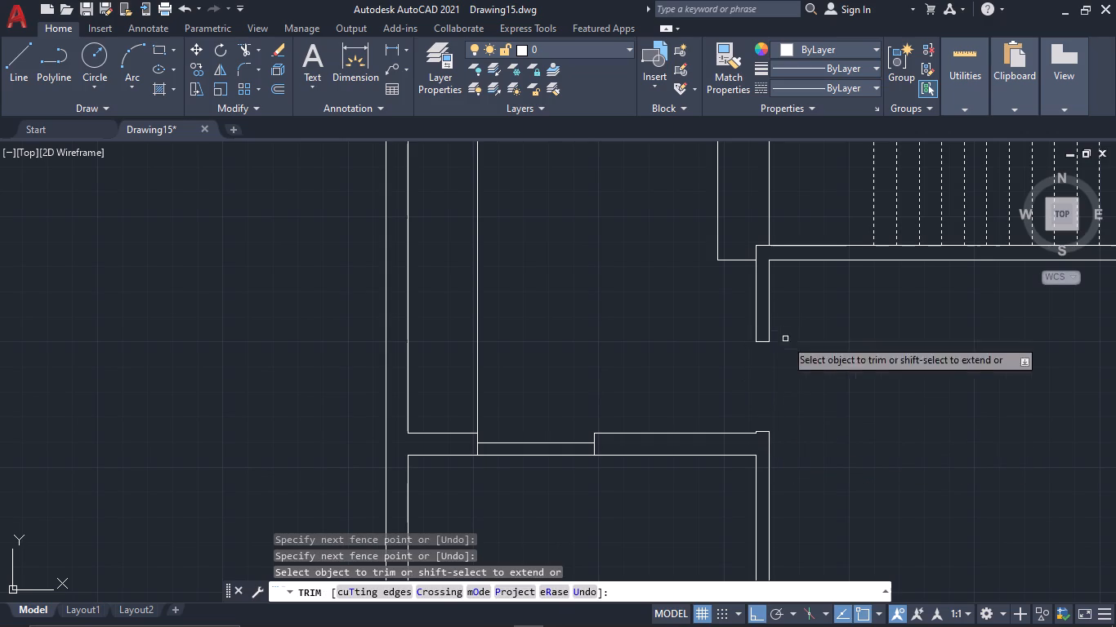
{"action": "key", "text": "Escape"}
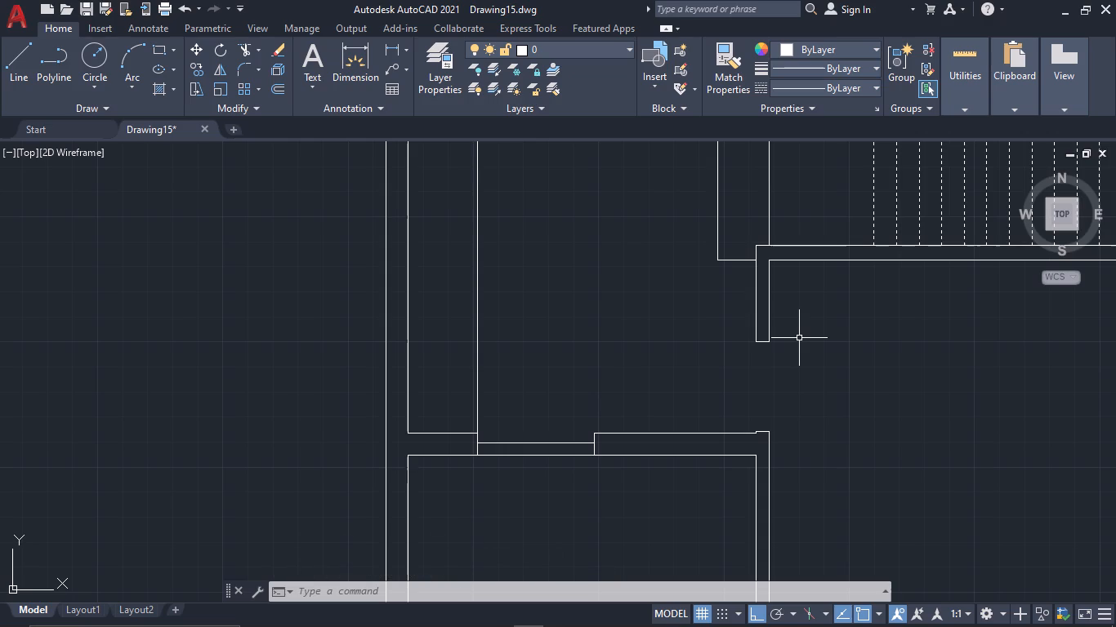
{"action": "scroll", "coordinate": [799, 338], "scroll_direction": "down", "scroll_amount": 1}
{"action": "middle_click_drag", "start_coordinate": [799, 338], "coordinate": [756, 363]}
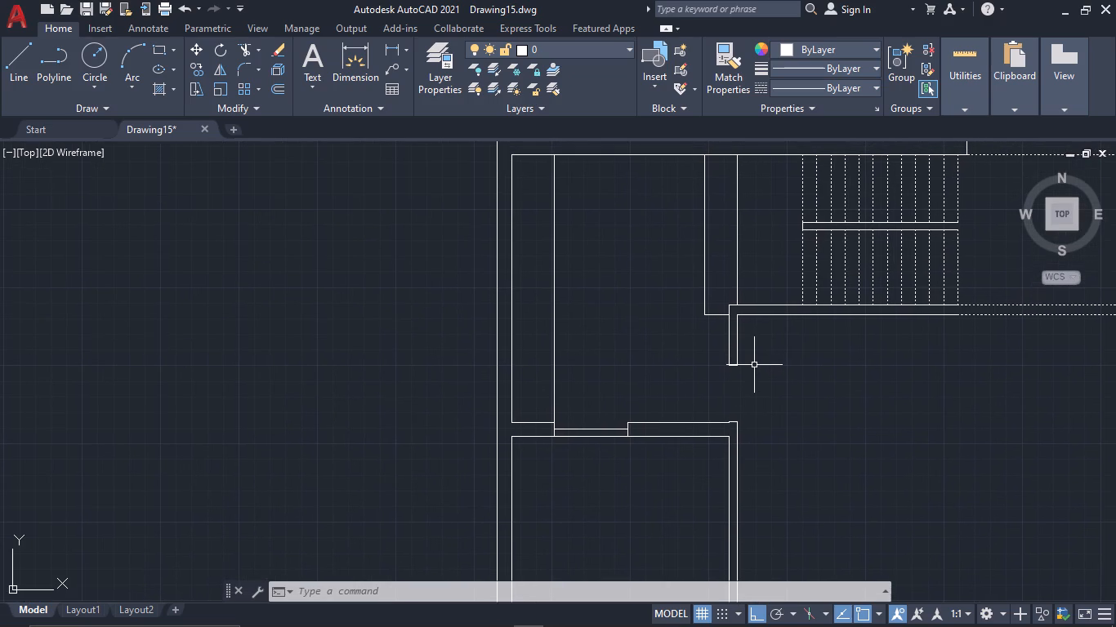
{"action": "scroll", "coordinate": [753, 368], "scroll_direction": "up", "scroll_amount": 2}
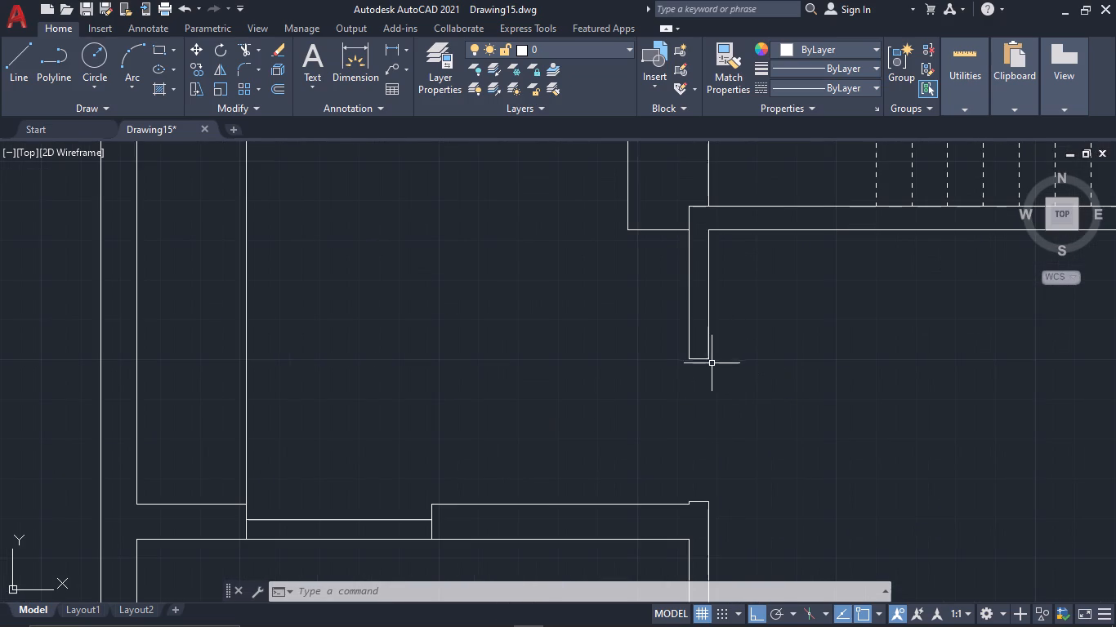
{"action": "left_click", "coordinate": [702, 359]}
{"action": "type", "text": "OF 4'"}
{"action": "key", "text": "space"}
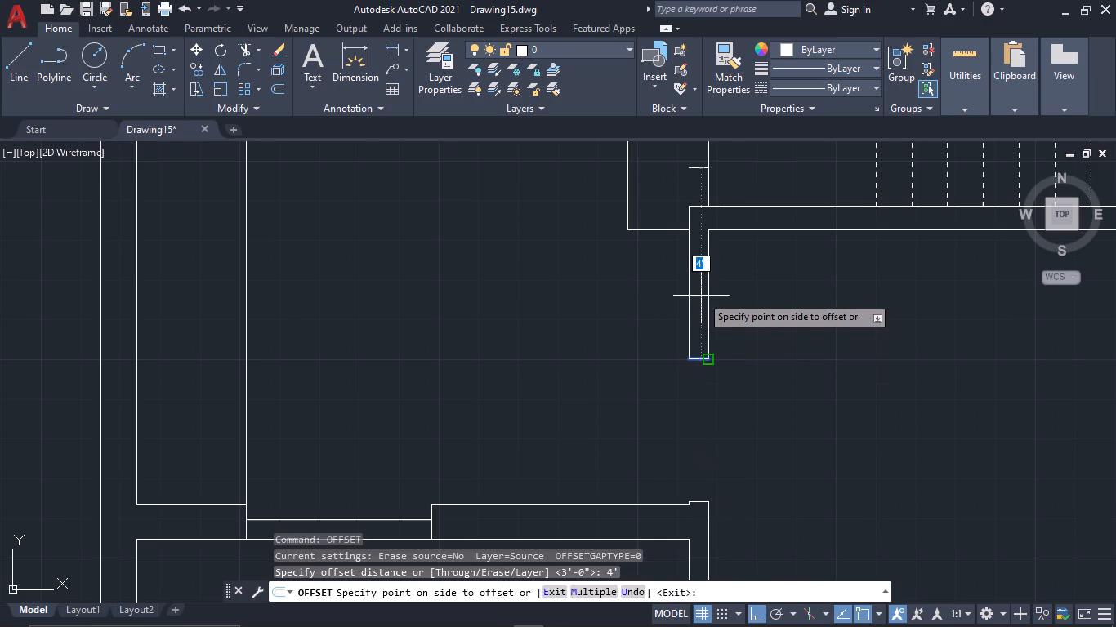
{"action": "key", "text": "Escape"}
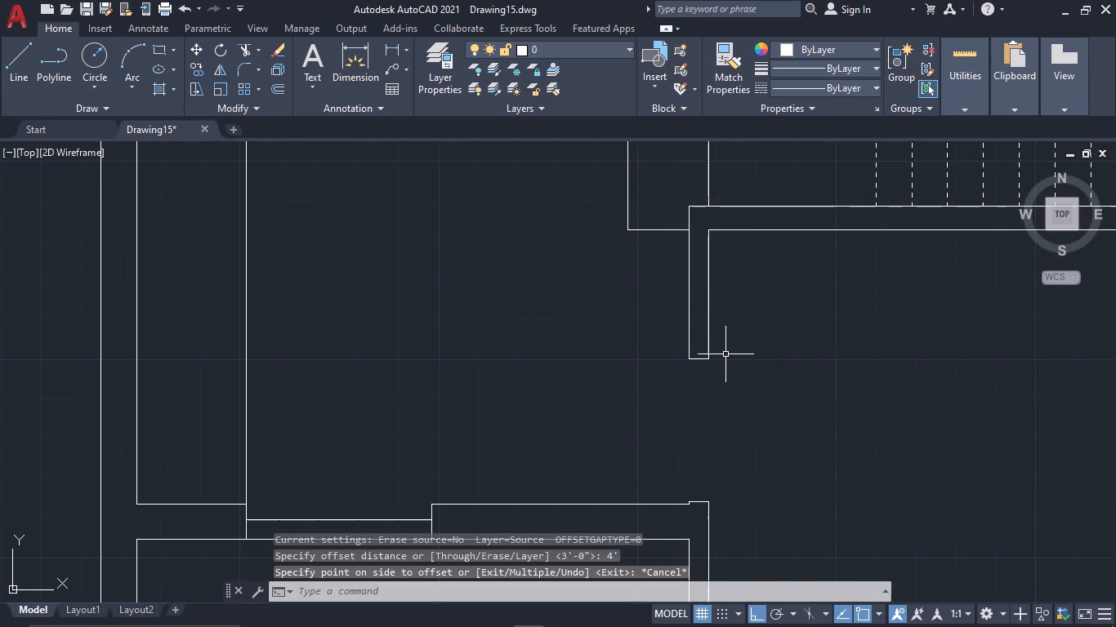
Offset the opening's northern edge line 2' to the north.
{"action": "left_click", "coordinate": [702, 358]}
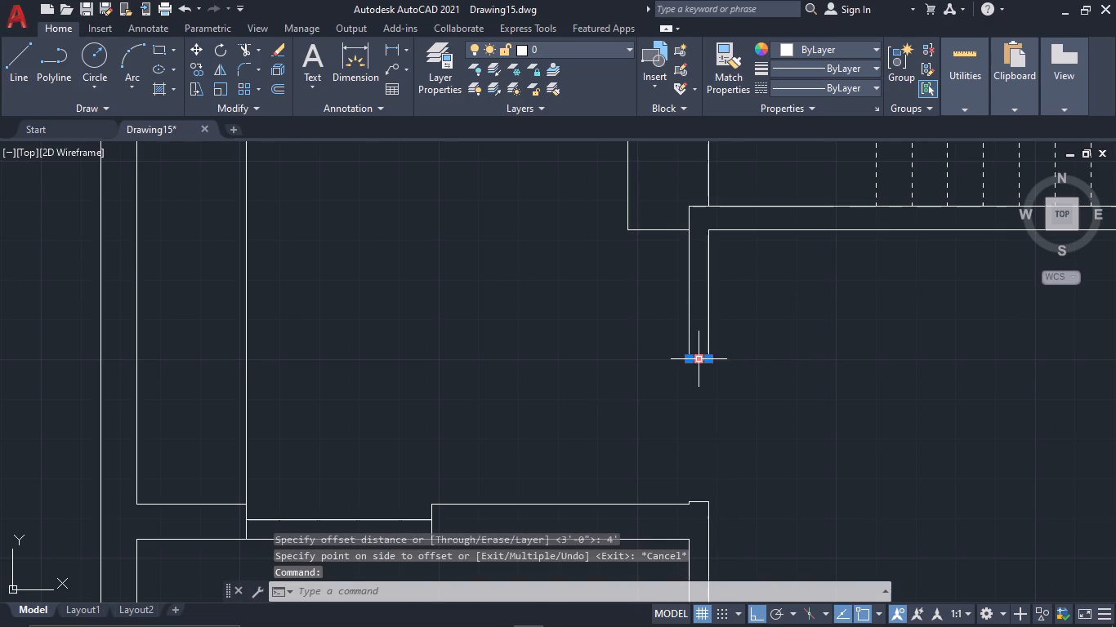
{"action": "type", "text": "OF"}
{"action": "key", "text": "space"}
{"action": "type", "text": "1'"}
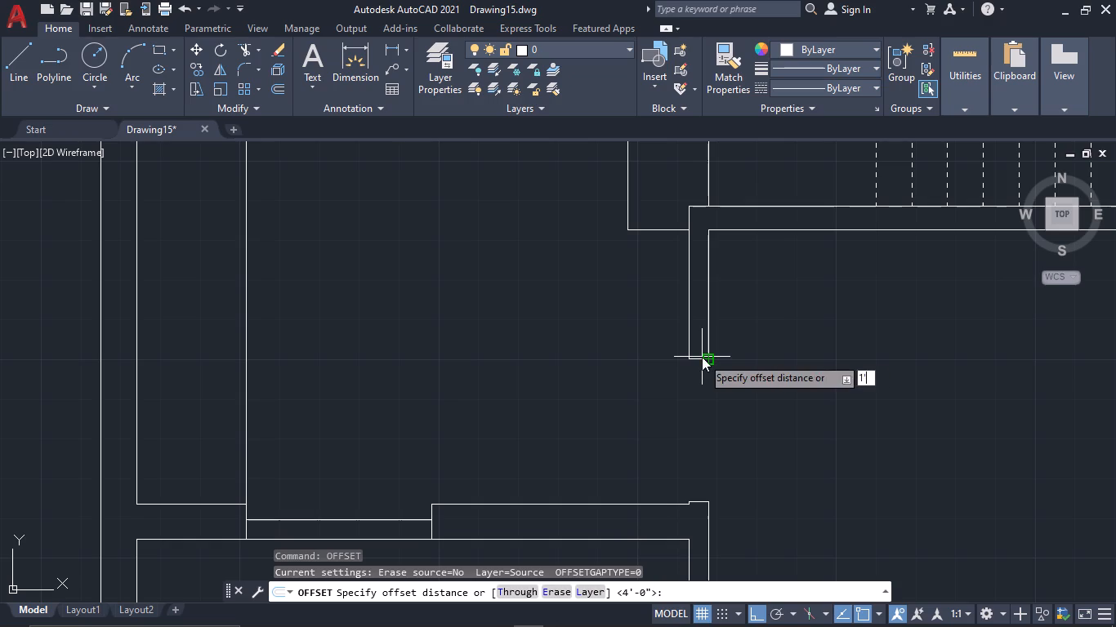
{"action": "key", "text": "space"}
{"action": "type", "text": "2'"}
{"action": "key", "text": "space"}
{"action": "key", "text": "Escape"}
Trim the wall lines south of the 2' offset line and remove the old northern edge line to widen the opening.
{"action": "key", "text": "t"}
{"action": "key", "text": "r"}
{"action": "key", "text": "space"}
{"action": "left_click_drag", "start_coordinate": [729, 313], "coordinate": [615, 320]}
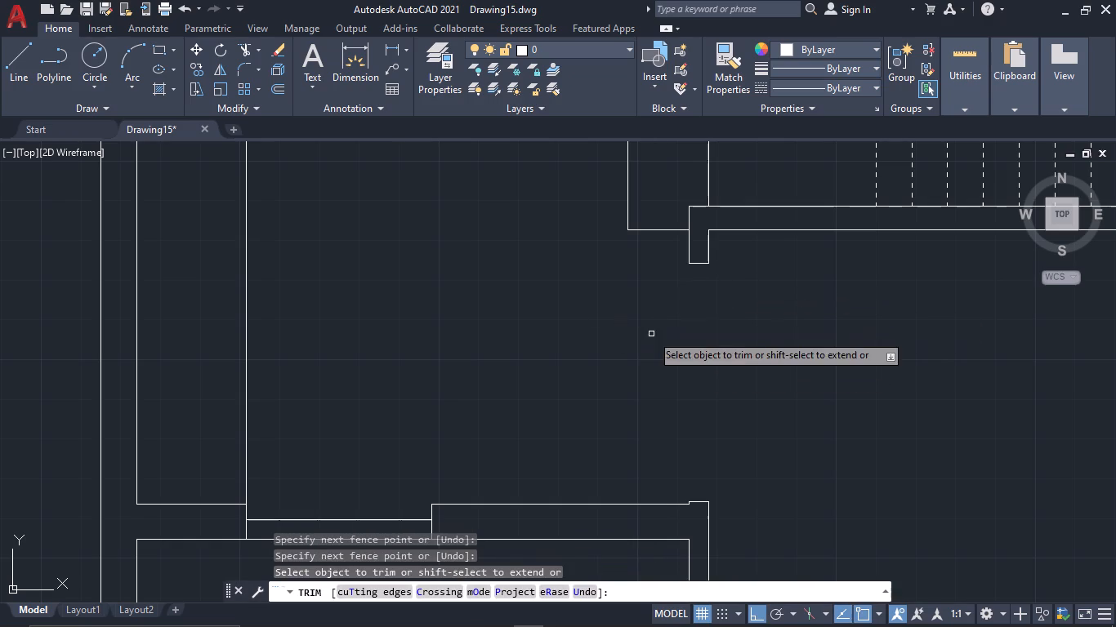
{"action": "left_click", "coordinate": [699, 358]}
{"action": "scroll", "coordinate": [730, 369], "scroll_direction": "down", "scroll_amount": 2}
{"action": "key", "text": "Escape"}
{"action": "middle_click_drag", "start_coordinate": [750, 379], "coordinate": [722, 373]}
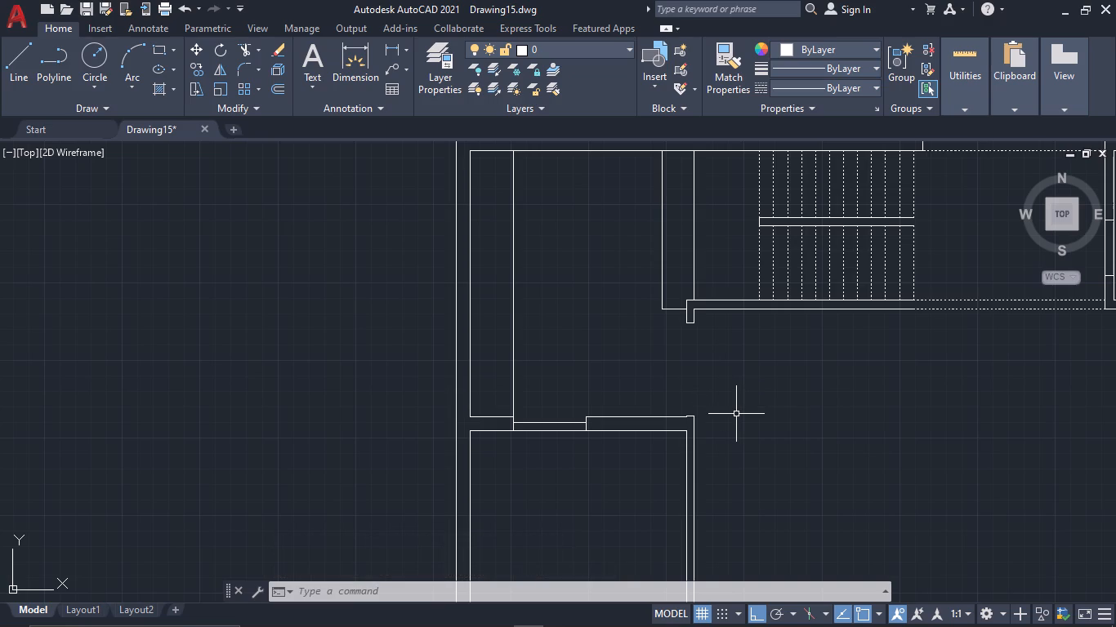
Offset the southern line of the wall below the staircase 15' to the south.
{"action": "scroll", "coordinate": [807, 407], "scroll_direction": "down", "scroll_amount": 1}
{"action": "middle_click_drag", "start_coordinate": [806, 407], "coordinate": [746, 404]}
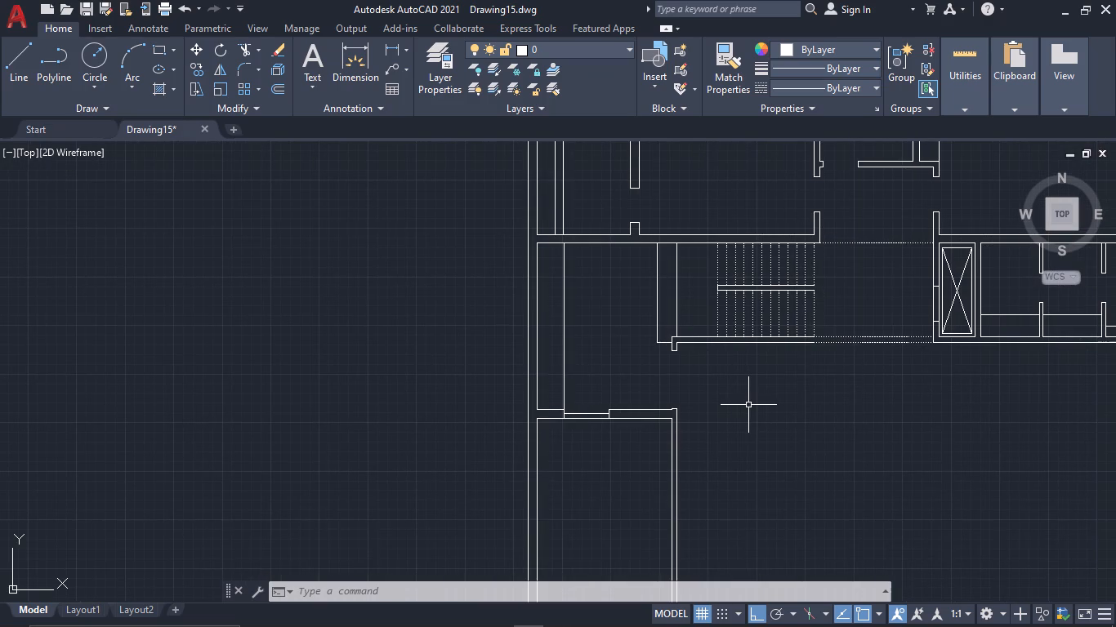
{"action": "type", "text": "OF"}
{"action": "key", "text": "space"}
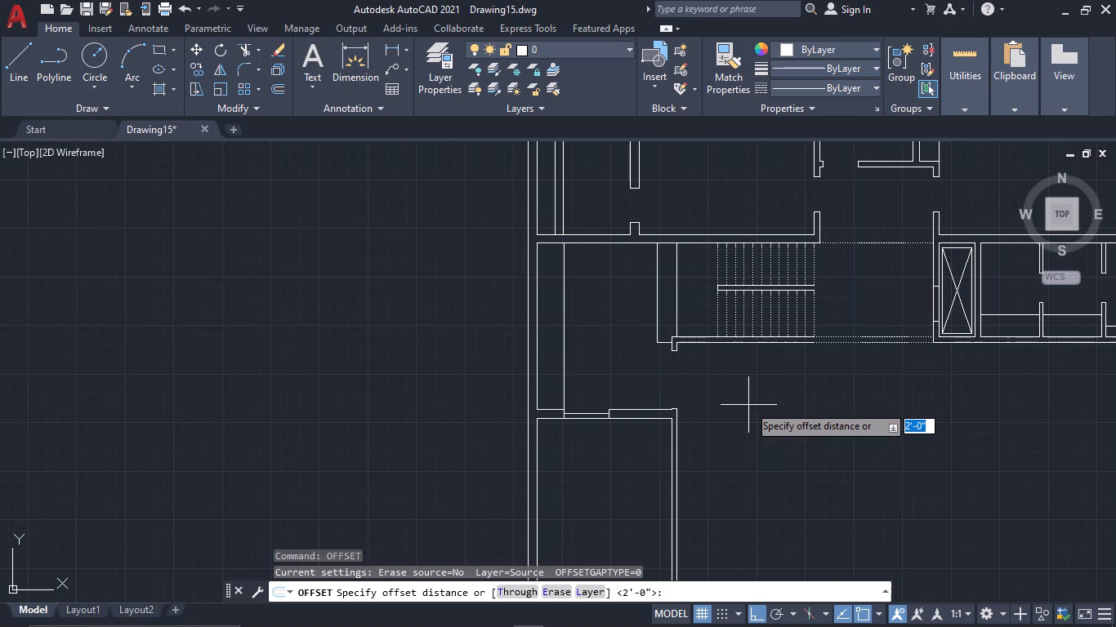
{"action": "type", "text": "15'"}
{"action": "key", "text": "space"}
{"action": "left_click", "coordinate": [775, 345]}
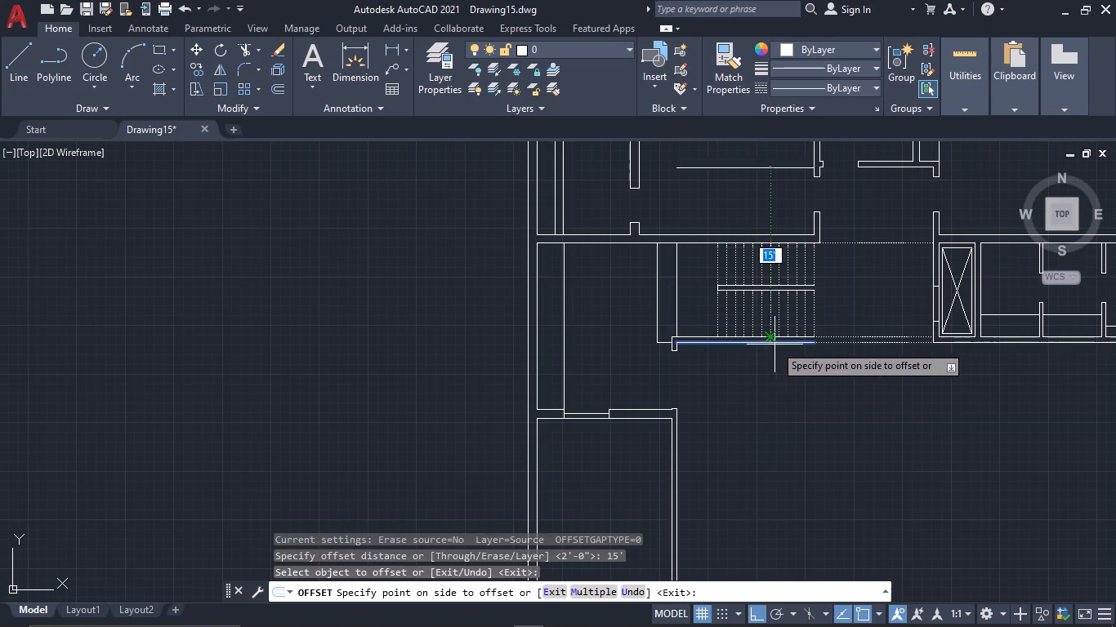
{"action": "scroll", "coordinate": [778, 478], "scroll_direction": "down", "scroll_amount": 1}
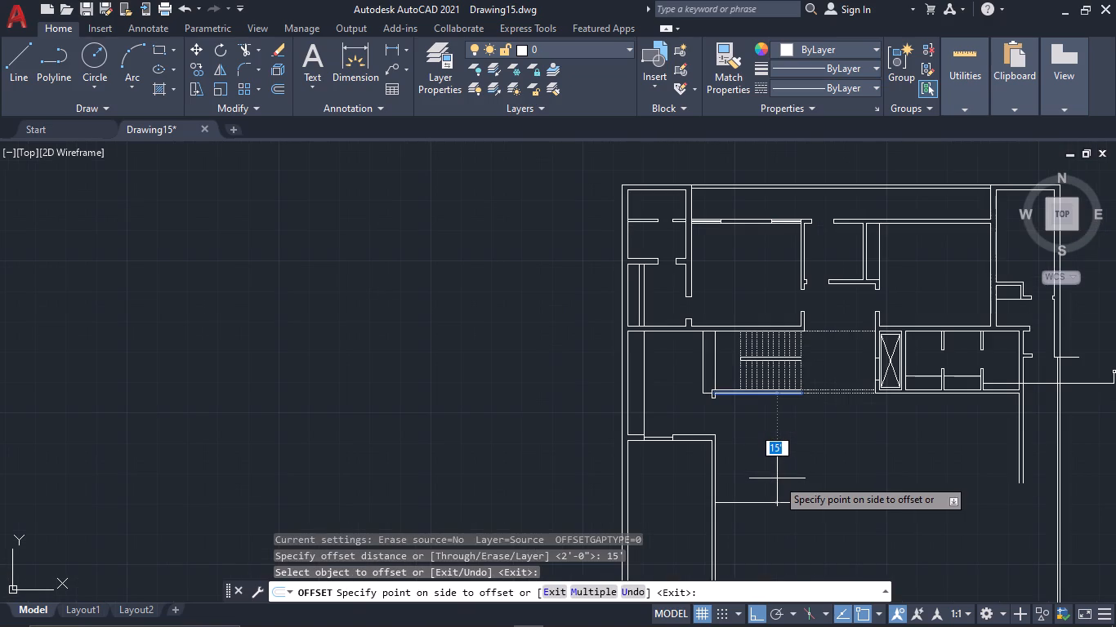
{"action": "middle_click_drag", "start_coordinate": [779, 511], "coordinate": [763, 485]}
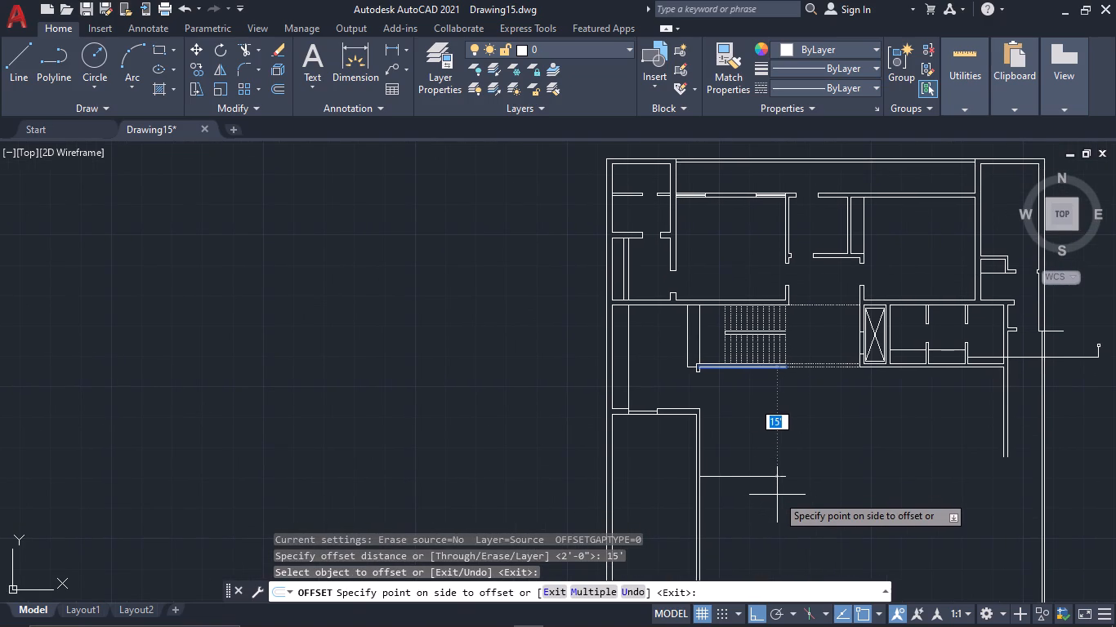
{"action": "left_click", "coordinate": [777, 495]}
{"action": "middle_click_drag", "start_coordinate": [790, 478], "coordinate": [671, 424]}
{"action": "scroll", "coordinate": [671, 424], "scroll_direction": "up", "scroll_amount": 1}
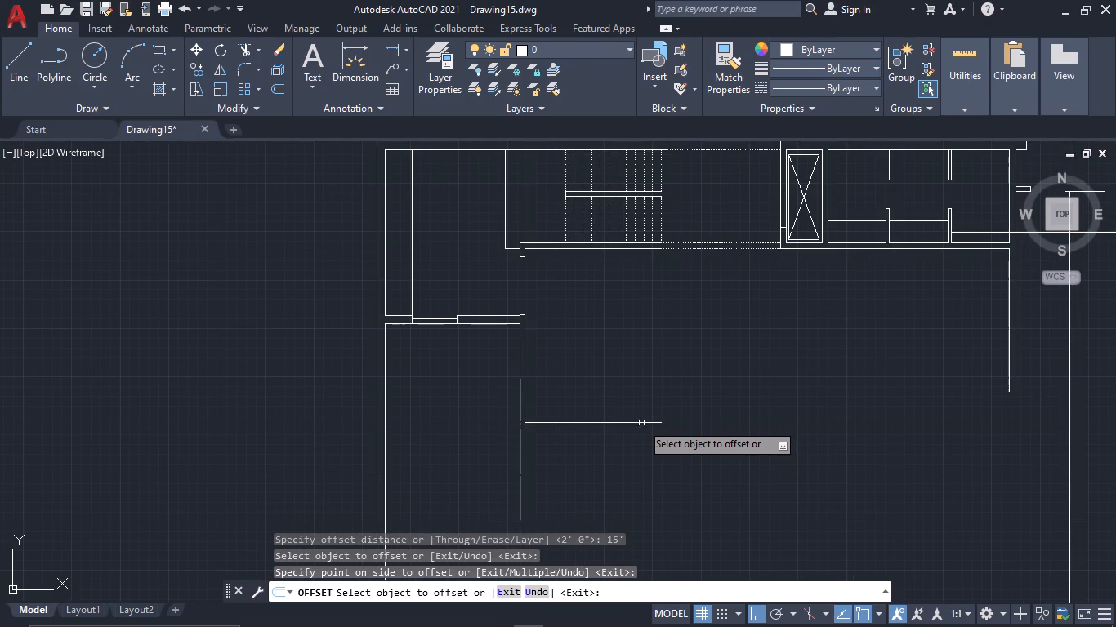
Offset the new horizontal line 6" to the south to form a wall.
{"action": "left_click", "coordinate": [641, 425]}
{"action": "type", "text": "6\""}
{"action": "key", "text": "space"}
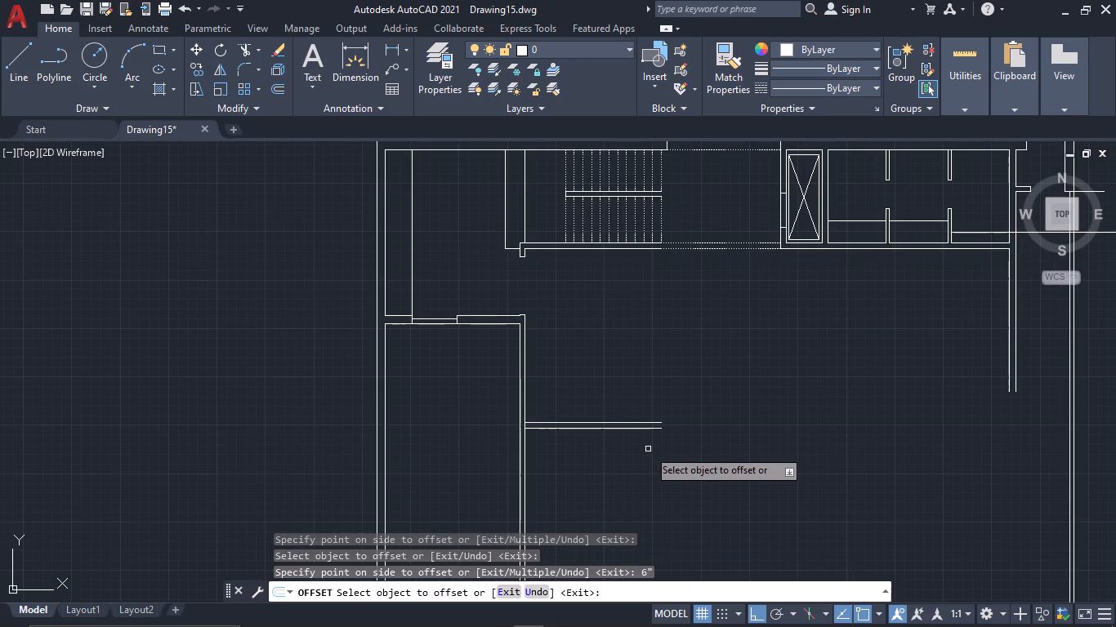
{"action": "key", "text": "Escape"}
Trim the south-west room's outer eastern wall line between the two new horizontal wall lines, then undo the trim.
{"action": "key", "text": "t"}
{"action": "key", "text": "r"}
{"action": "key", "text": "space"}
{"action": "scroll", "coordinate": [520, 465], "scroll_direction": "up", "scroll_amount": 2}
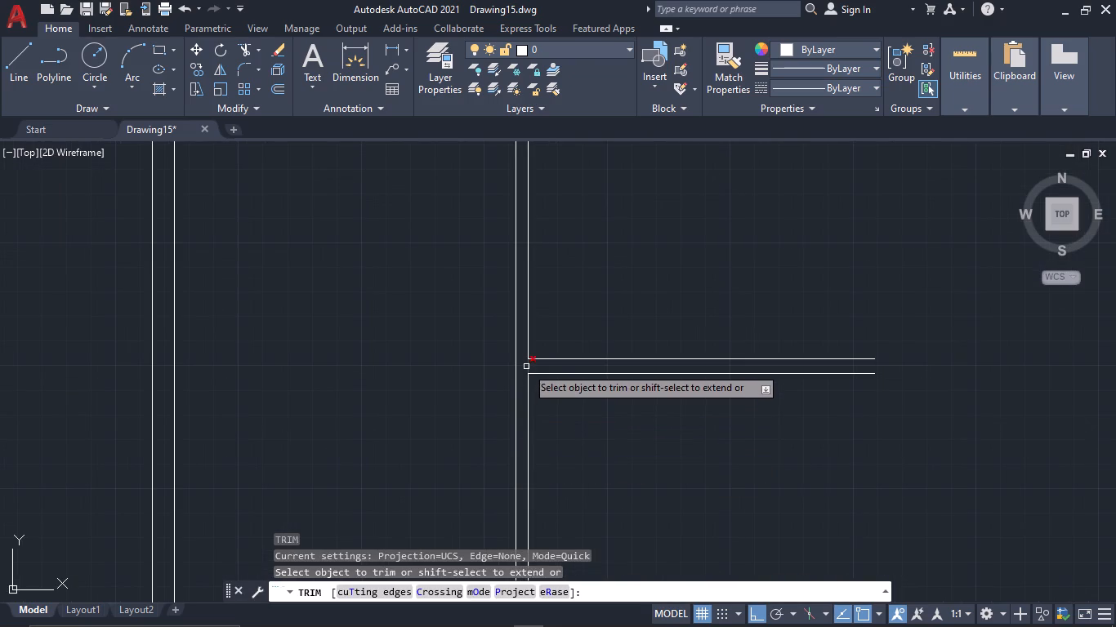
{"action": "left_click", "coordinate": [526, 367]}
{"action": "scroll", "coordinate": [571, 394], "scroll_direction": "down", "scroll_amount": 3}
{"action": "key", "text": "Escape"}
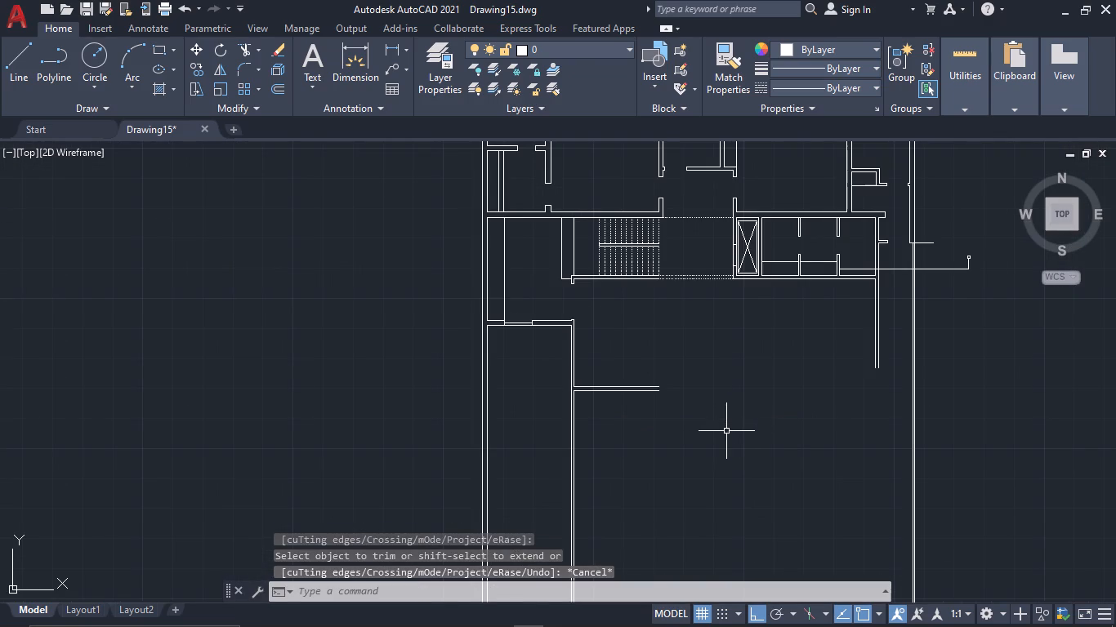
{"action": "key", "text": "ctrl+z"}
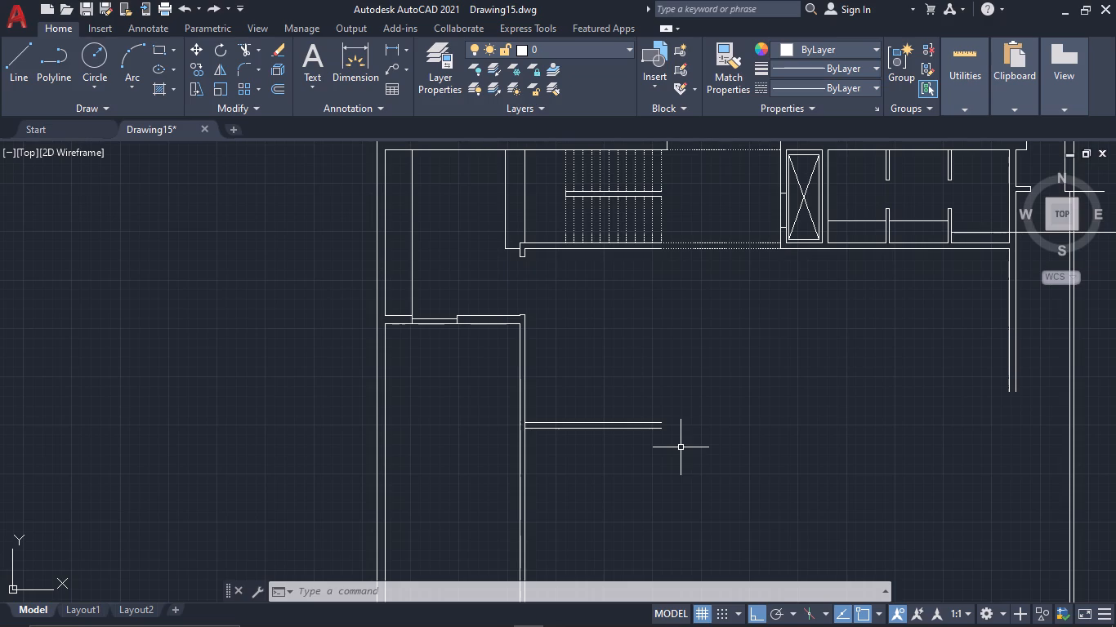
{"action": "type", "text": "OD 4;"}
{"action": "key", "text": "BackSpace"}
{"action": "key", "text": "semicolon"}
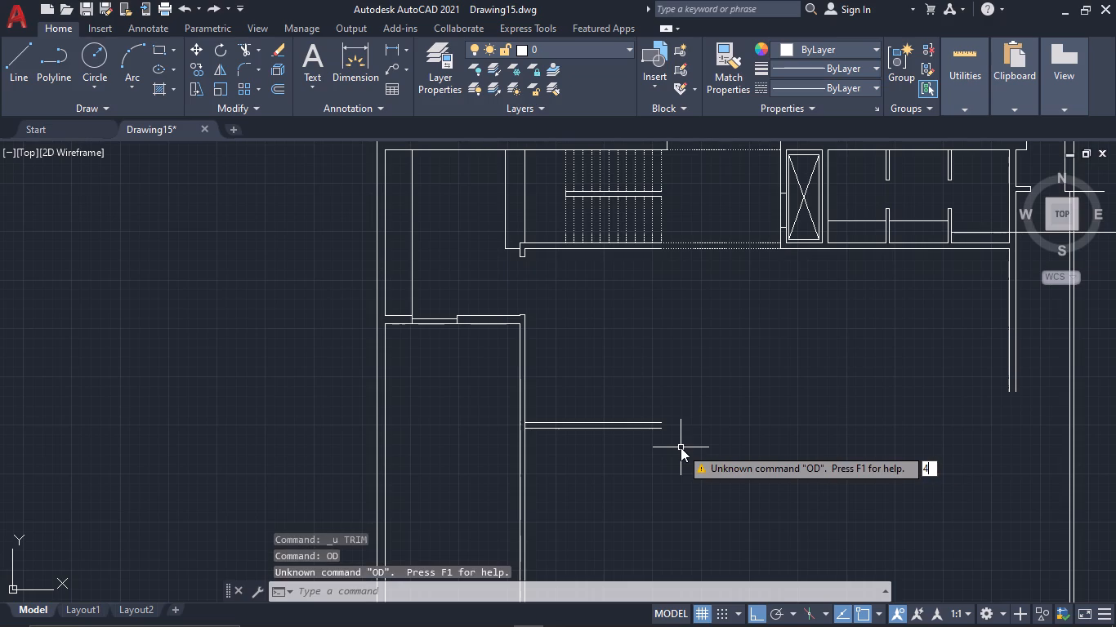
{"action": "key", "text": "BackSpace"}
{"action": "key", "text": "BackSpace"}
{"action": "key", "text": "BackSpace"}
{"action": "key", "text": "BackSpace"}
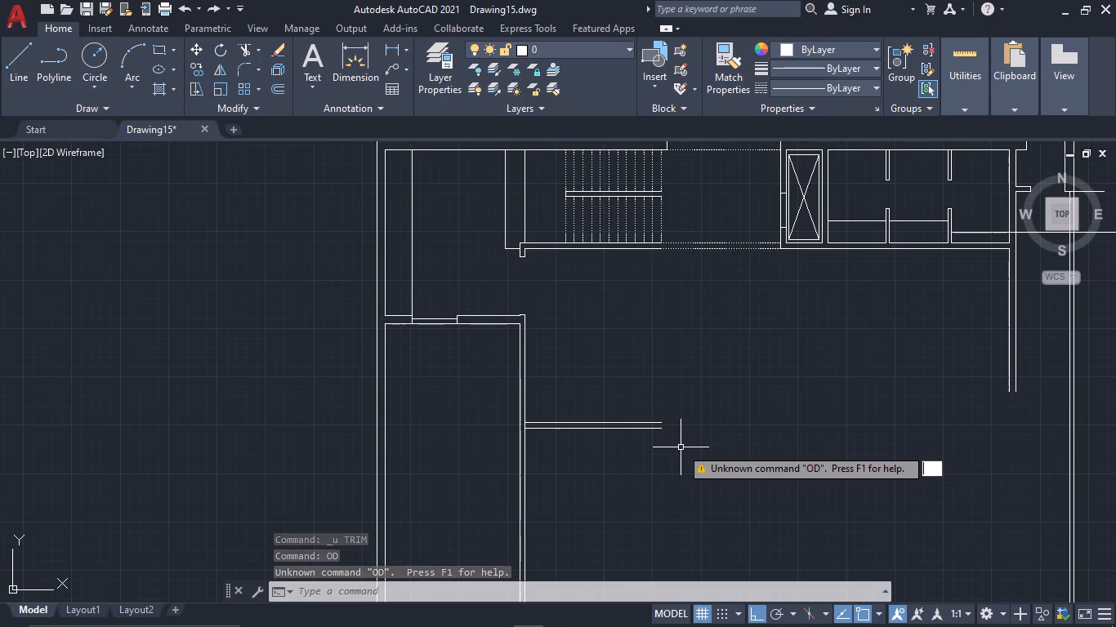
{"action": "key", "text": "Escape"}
Offset the inner line of the south-west room's eastern wall 4' to the west, into the room.
{"action": "type", "text": "OF"}
{"action": "key", "text": "space"}
{"action": "type", "text": "4'"}
{"action": "key", "text": "space"}
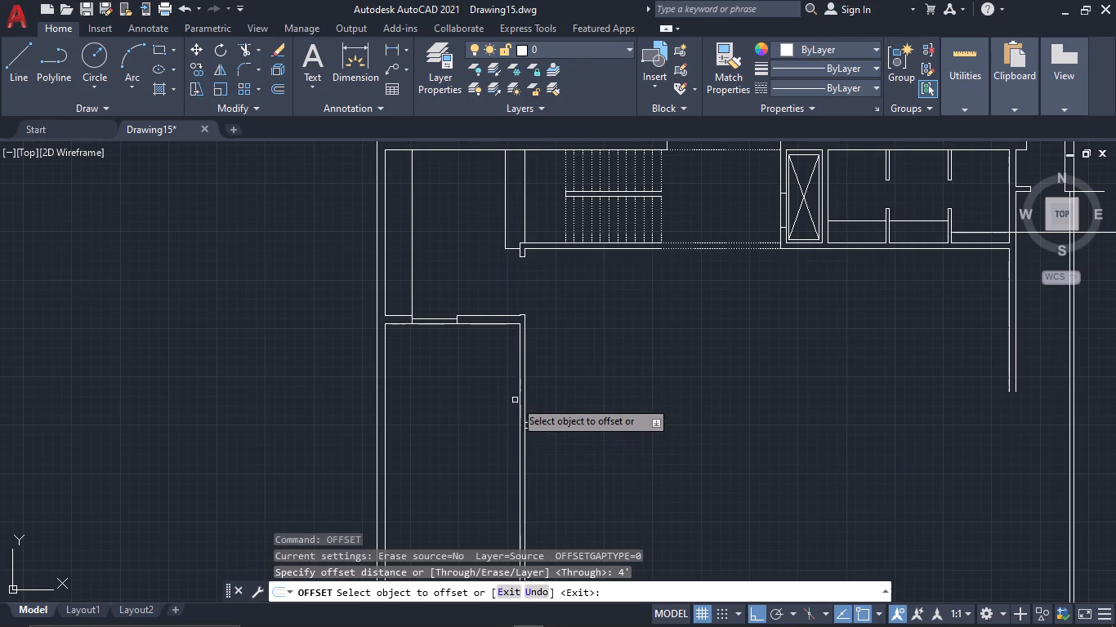
{"action": "left_click", "coordinate": [519, 399]}
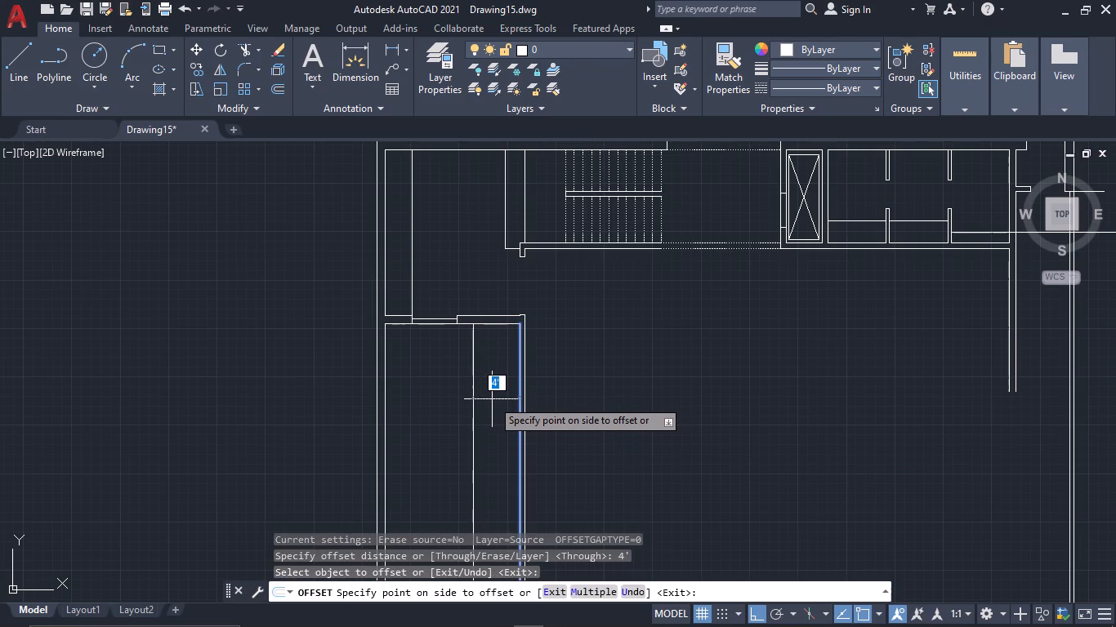
{"action": "scroll", "coordinate": [492, 399], "scroll_direction": "up", "scroll_amount": 1}
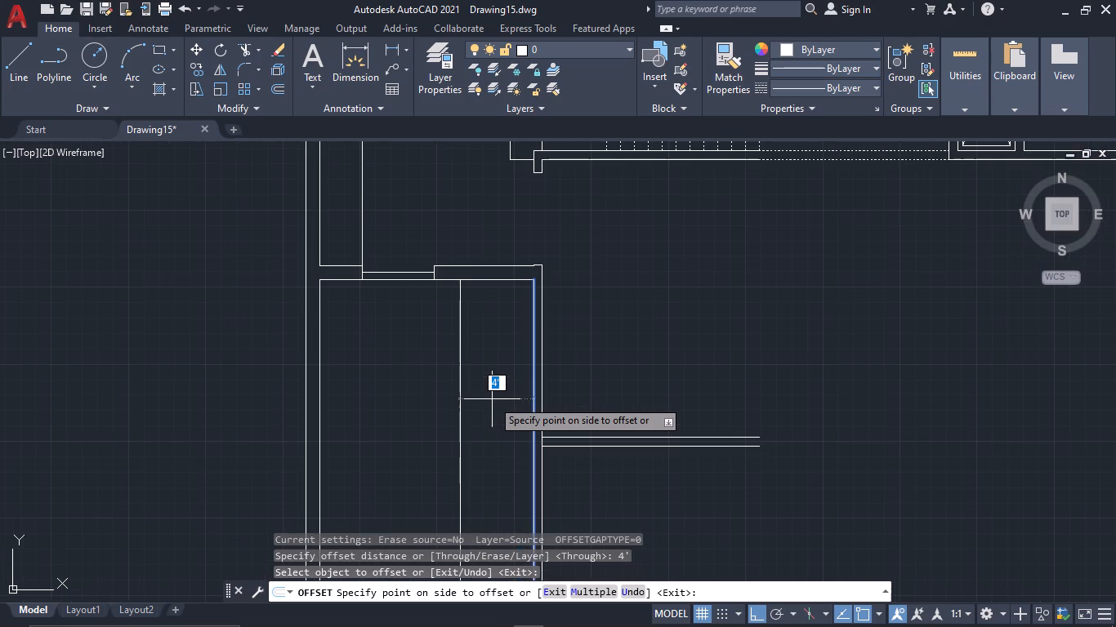
{"action": "left_click", "coordinate": [492, 399]}
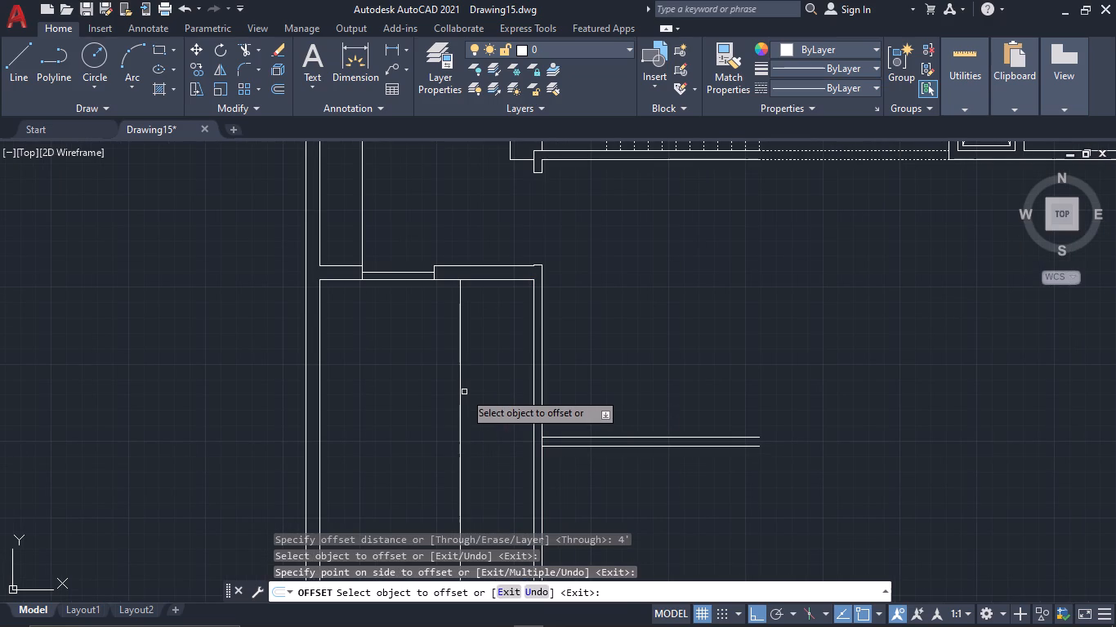
Offset the new vertical line 6" to the west to form a partition wall inside the room.
{"action": "left_click", "coordinate": [463, 392]}
{"action": "left_click", "coordinate": [461, 395]}
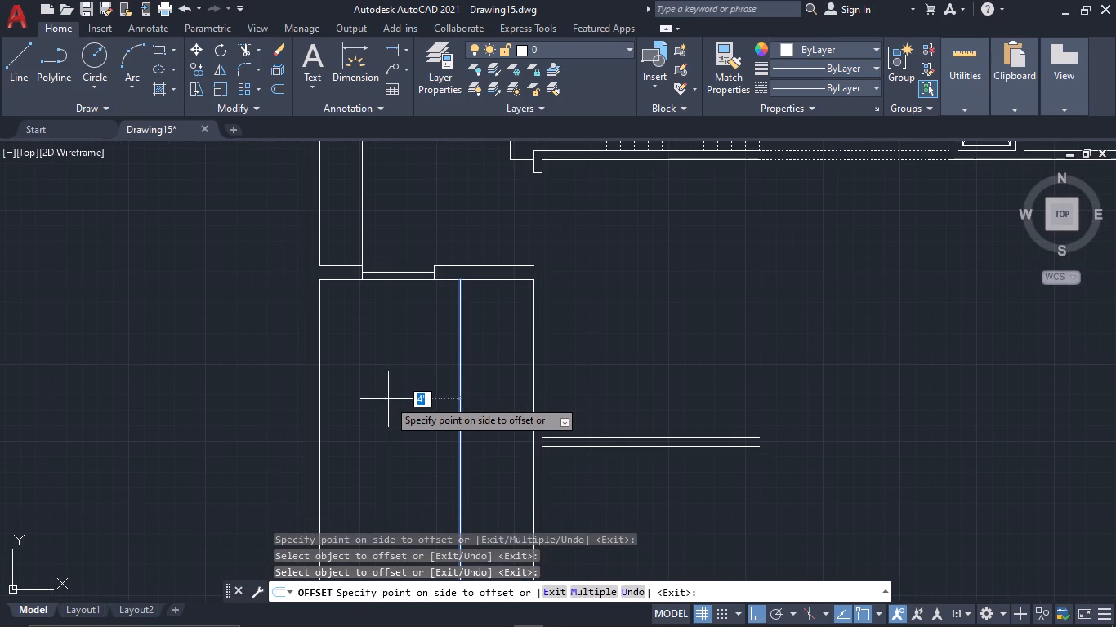
{"action": "type", "text": "6\""}
{"action": "key", "text": "space"}
{"action": "key", "text": "Escape"}
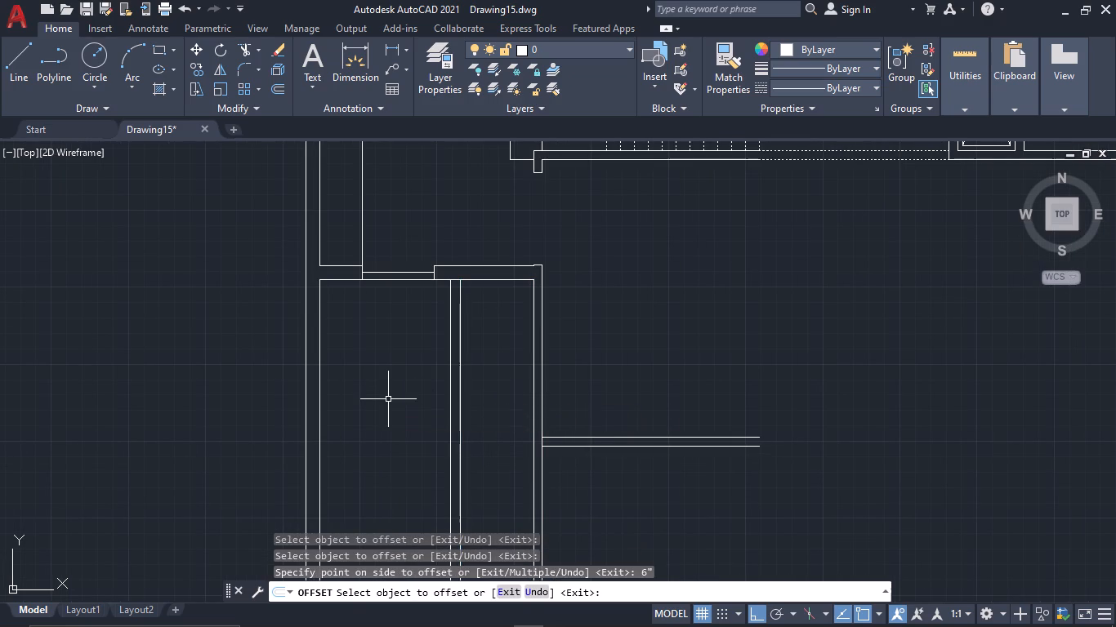
Trim the inner north wall line between the two new partition lines where they meet the wall.
{"action": "key", "text": "t"}
{"action": "type", "text": "R"}
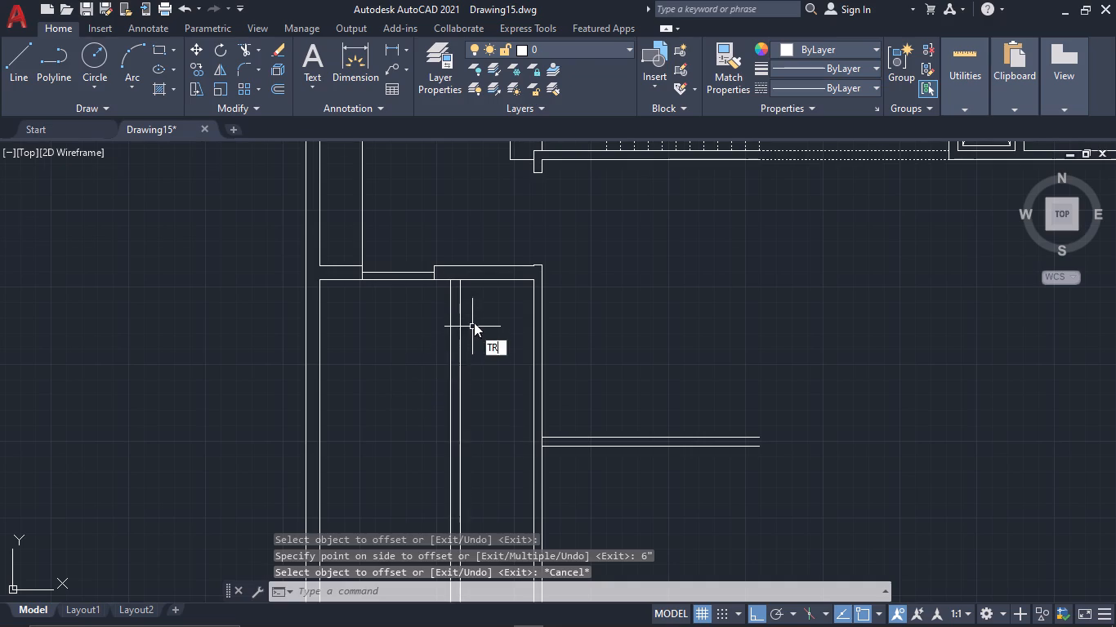
{"action": "key", "text": "space"}
{"action": "scroll", "coordinate": [474, 322], "scroll_direction": "up", "scroll_amount": 3}
{"action": "middle_click_drag", "start_coordinate": [431, 208], "coordinate": [449, 279]}
{"action": "left_click", "coordinate": [408, 218]}
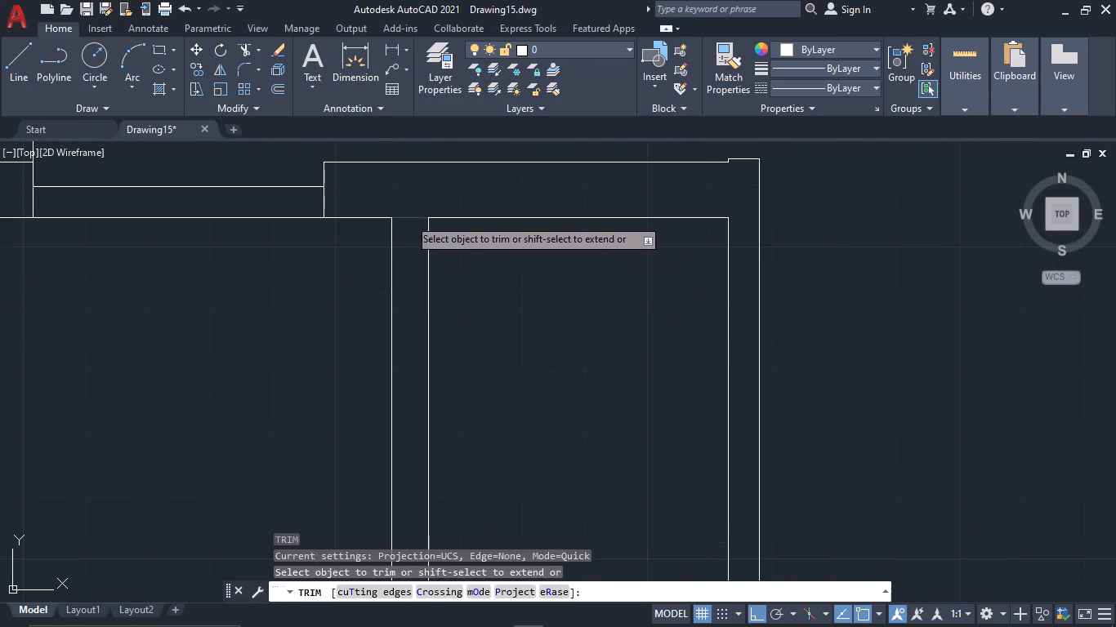
{"action": "key", "text": "Escape"}
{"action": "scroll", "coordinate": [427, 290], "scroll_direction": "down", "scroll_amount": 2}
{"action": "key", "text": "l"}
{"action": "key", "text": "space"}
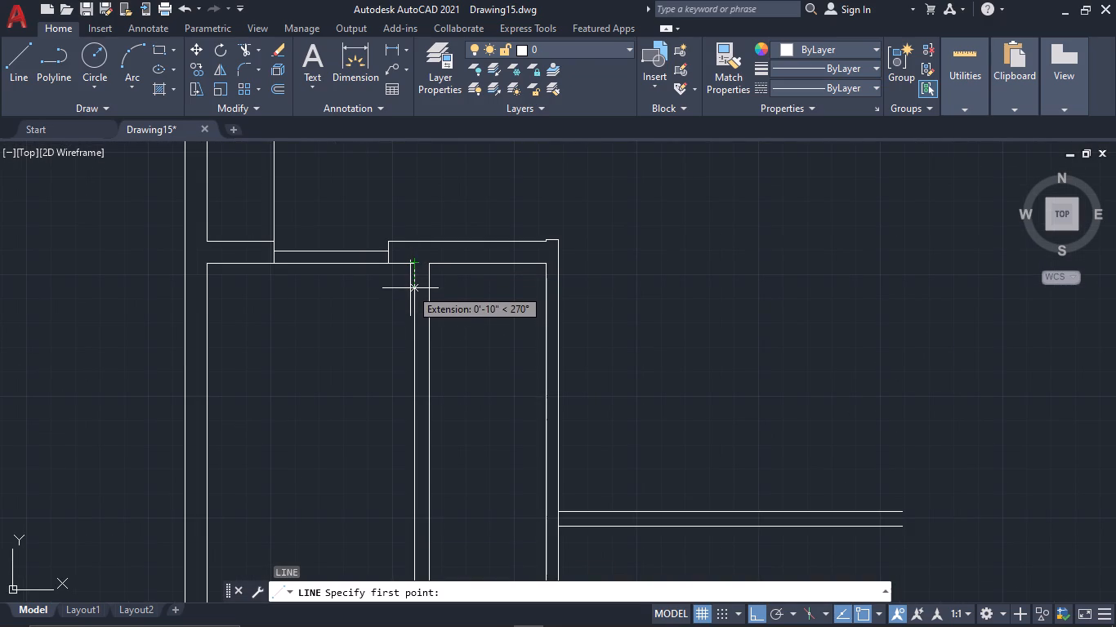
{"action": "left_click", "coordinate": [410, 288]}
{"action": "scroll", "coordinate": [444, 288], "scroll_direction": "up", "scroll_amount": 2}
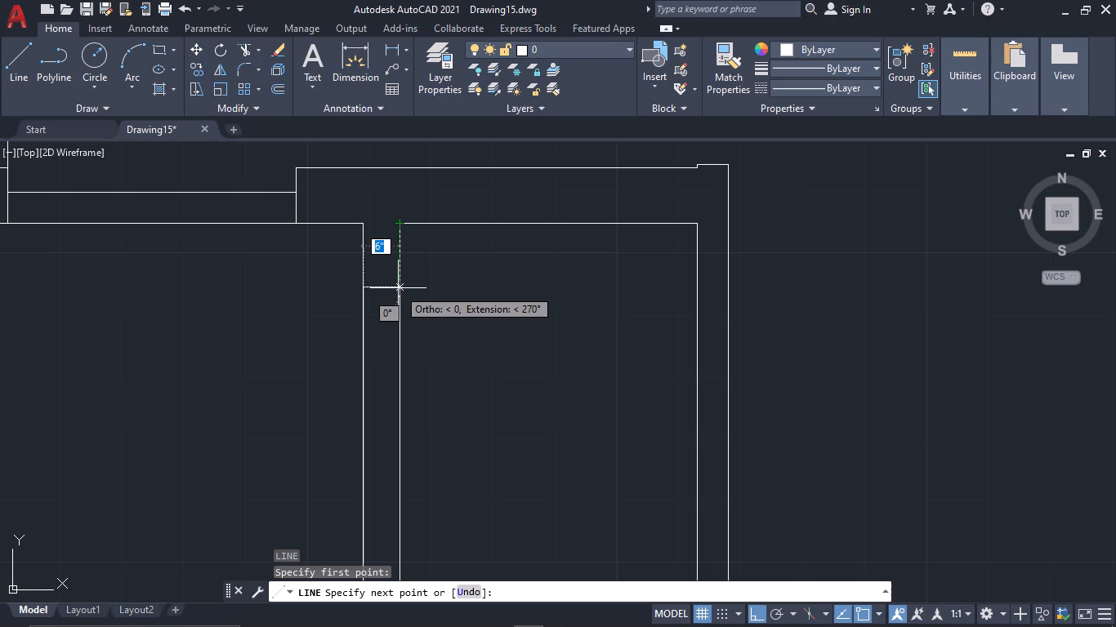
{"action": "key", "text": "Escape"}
Draw a horizontal line about 11" long from the partition's western face eastward across it, just south of the north wall.
{"action": "key", "text": "l"}
{"action": "key", "text": "space"}
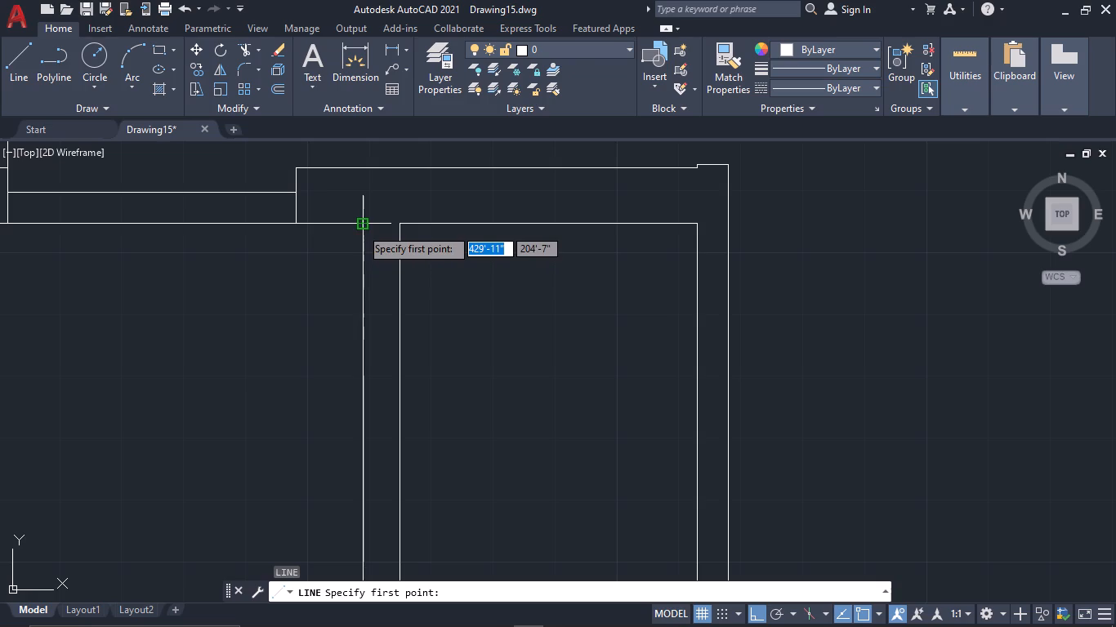
{"action": "left_click", "coordinate": [363, 248]}
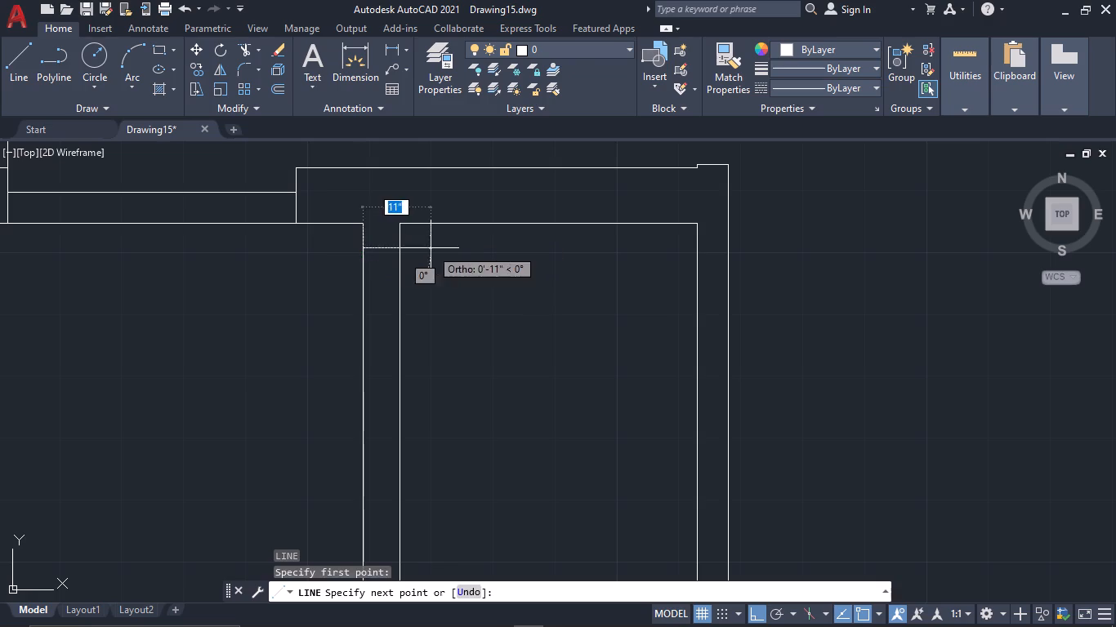
{"action": "left_click", "coordinate": [431, 247]}
{"action": "key", "text": "Escape"}
Offset the short horizontal line 3" to the south.
{"action": "left_click", "coordinate": [435, 257]}
{"action": "left_click", "coordinate": [428, 244]}
{"action": "type", "text": "OF"}
{"action": "key", "text": "space"}
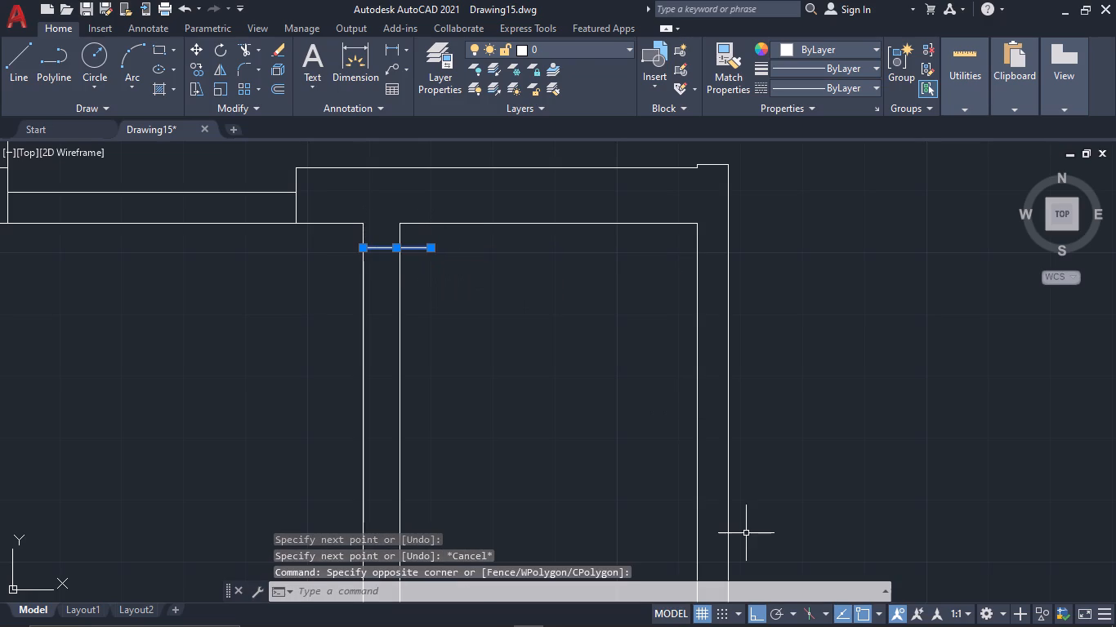
{"action": "type", "text": "OF"}
{"action": "key", "text": "space"}
{"action": "type", "text": "3\""}
{"action": "key", "text": "space"}
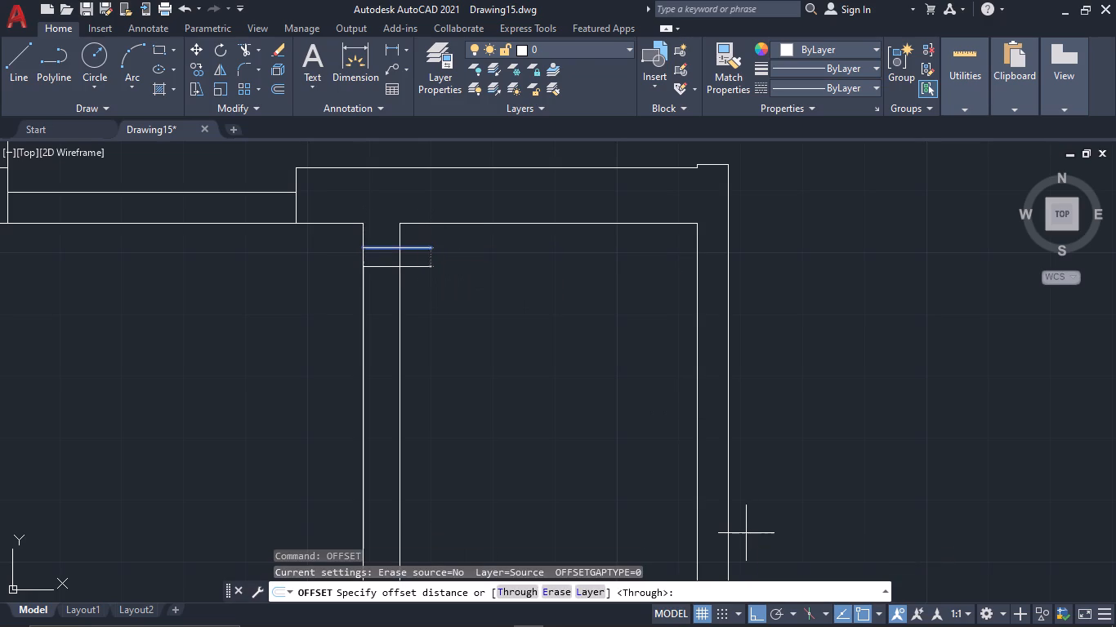
{"action": "left_click", "coordinate": [547, 378]}
{"action": "scroll", "coordinate": [464, 312], "scroll_direction": "up", "scroll_amount": 1}
{"action": "middle_click_drag", "start_coordinate": [450, 295], "coordinate": [507, 375]}
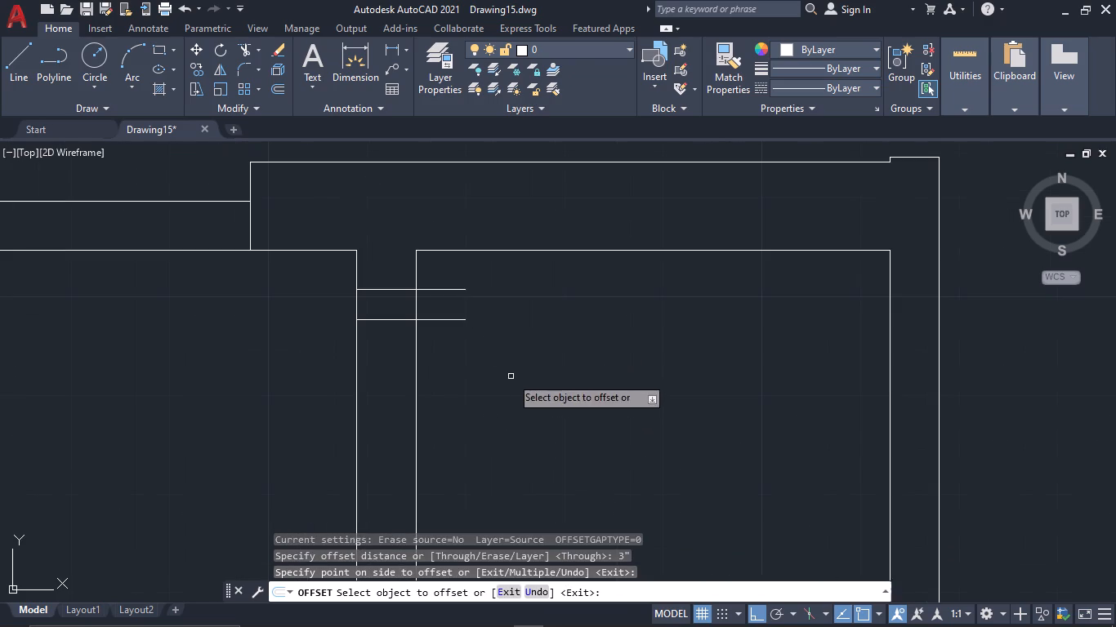
{"action": "key", "text": "Escape"}
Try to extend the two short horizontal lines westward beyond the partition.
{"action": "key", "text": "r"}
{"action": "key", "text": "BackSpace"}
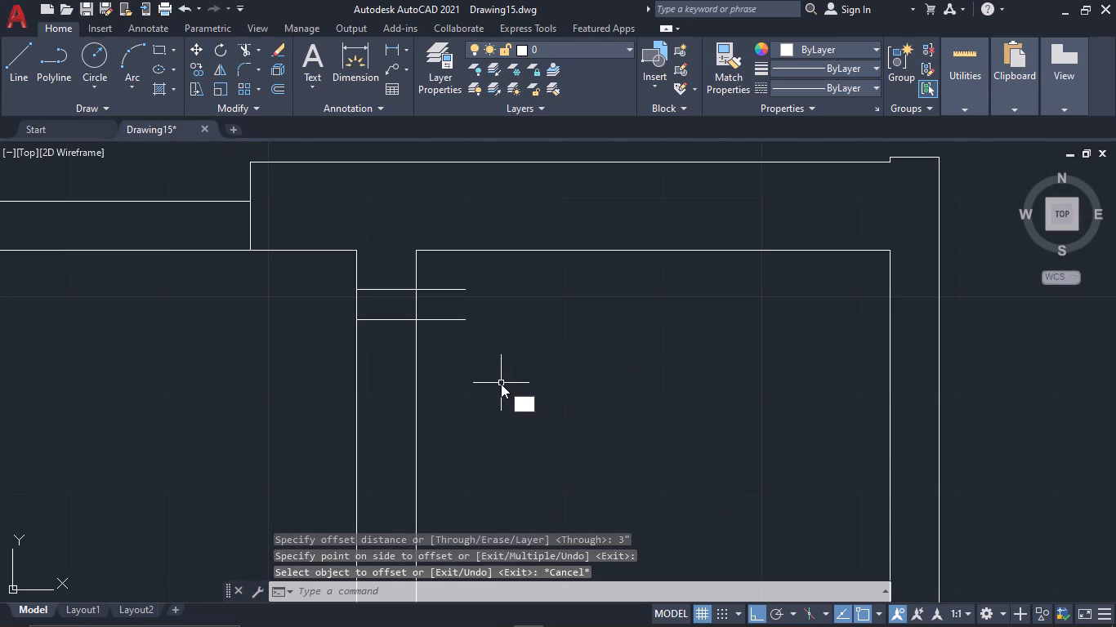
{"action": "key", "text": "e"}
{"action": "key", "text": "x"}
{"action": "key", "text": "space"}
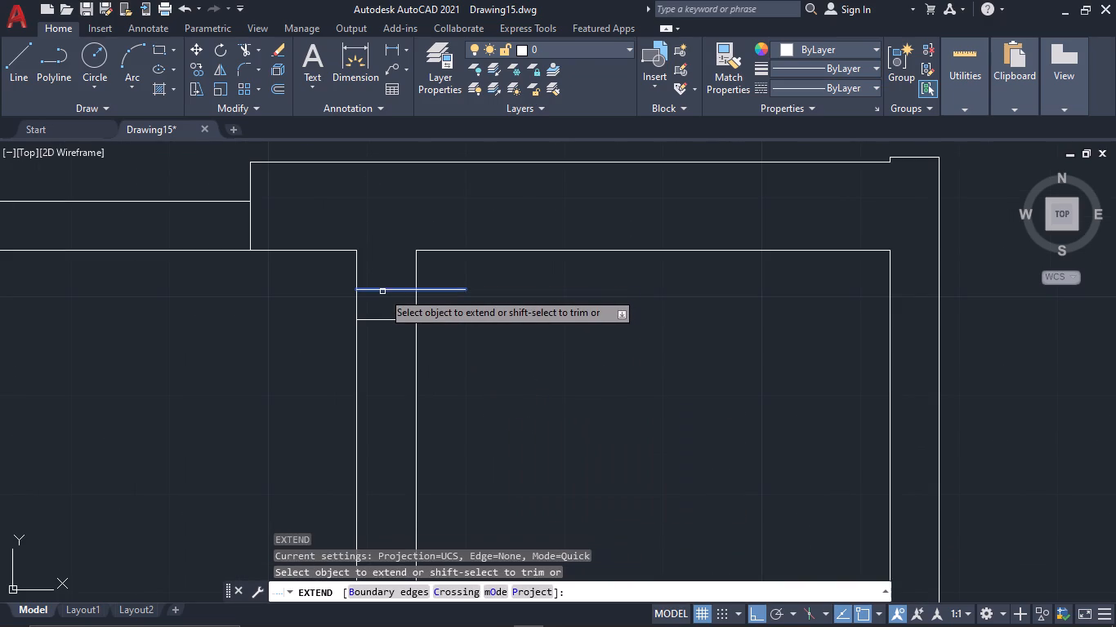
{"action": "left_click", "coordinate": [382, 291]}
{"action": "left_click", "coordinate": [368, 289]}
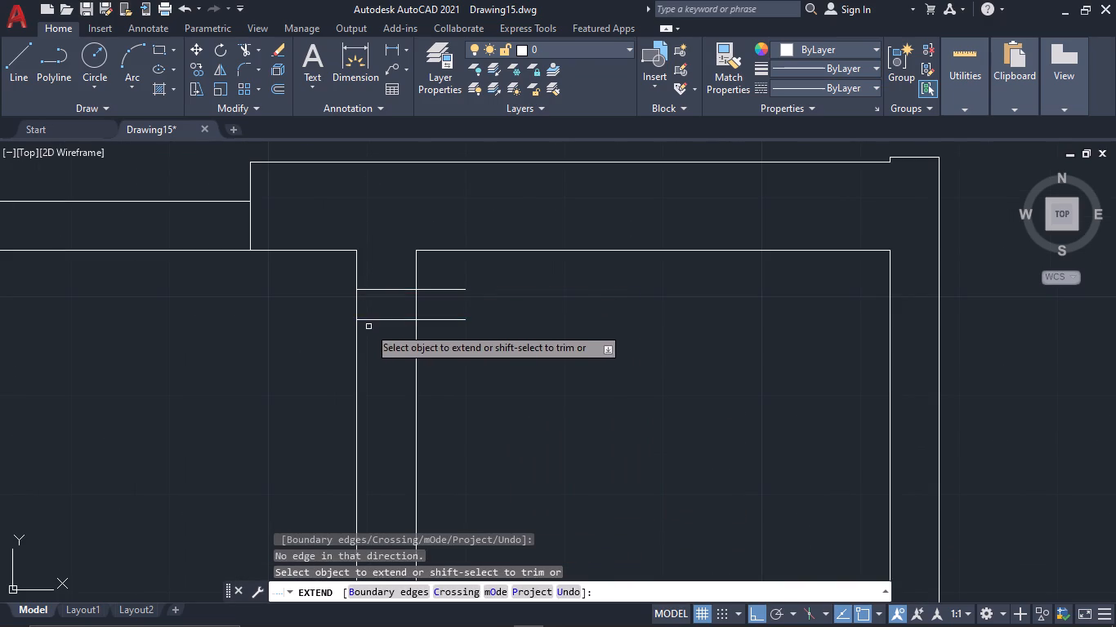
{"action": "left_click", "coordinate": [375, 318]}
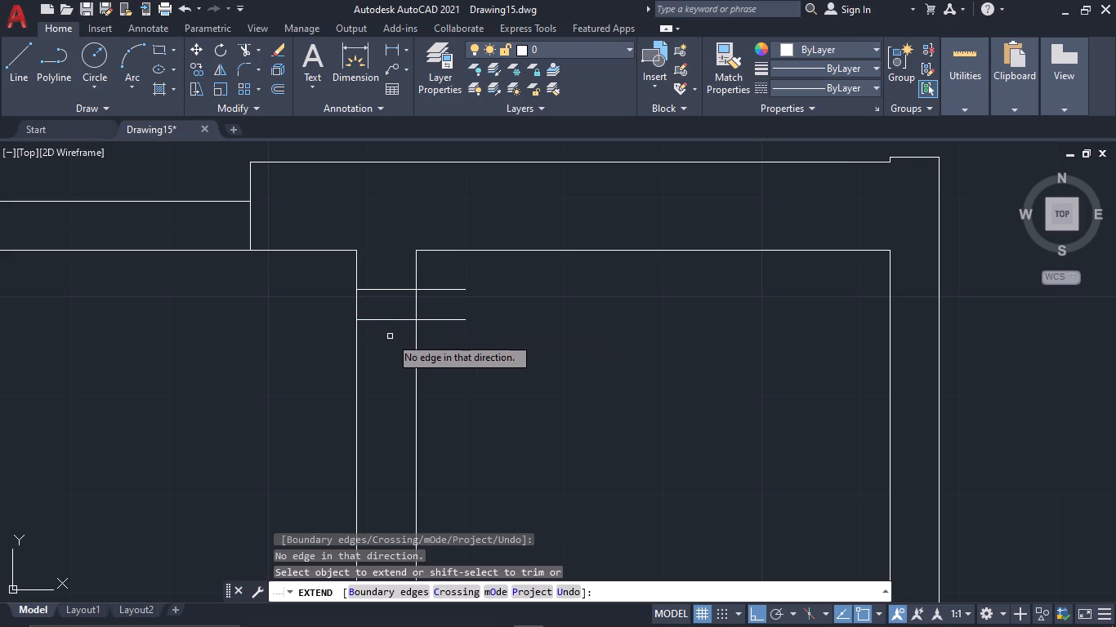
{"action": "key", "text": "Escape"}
Draw a three-sided outline projecting about 3" west of the partition, joining the western ends of the two short horizontal lines.
{"action": "key", "text": "l"}
{"action": "key", "text": "space"}
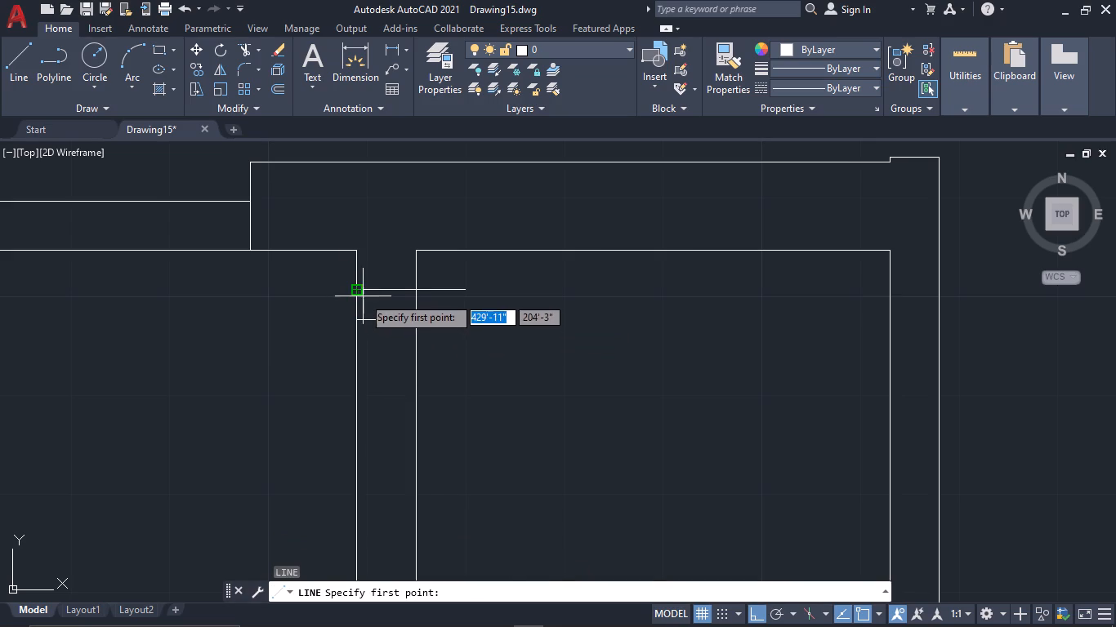
{"action": "left_click", "coordinate": [356, 295]}
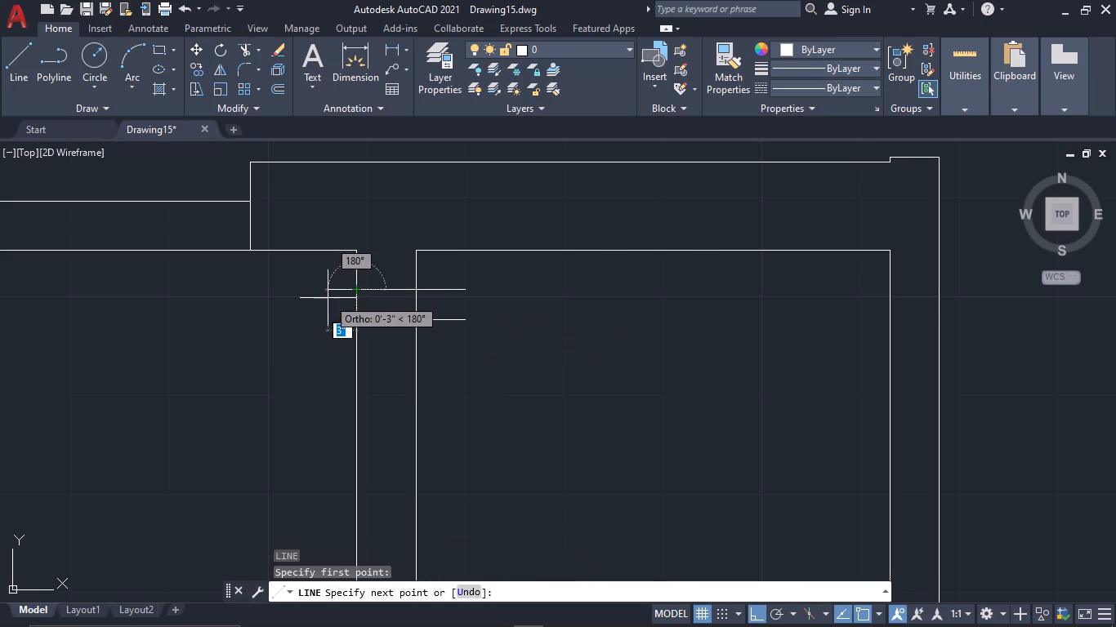
{"action": "left_click", "coordinate": [328, 298]}
{"action": "left_click", "coordinate": [331, 318]}
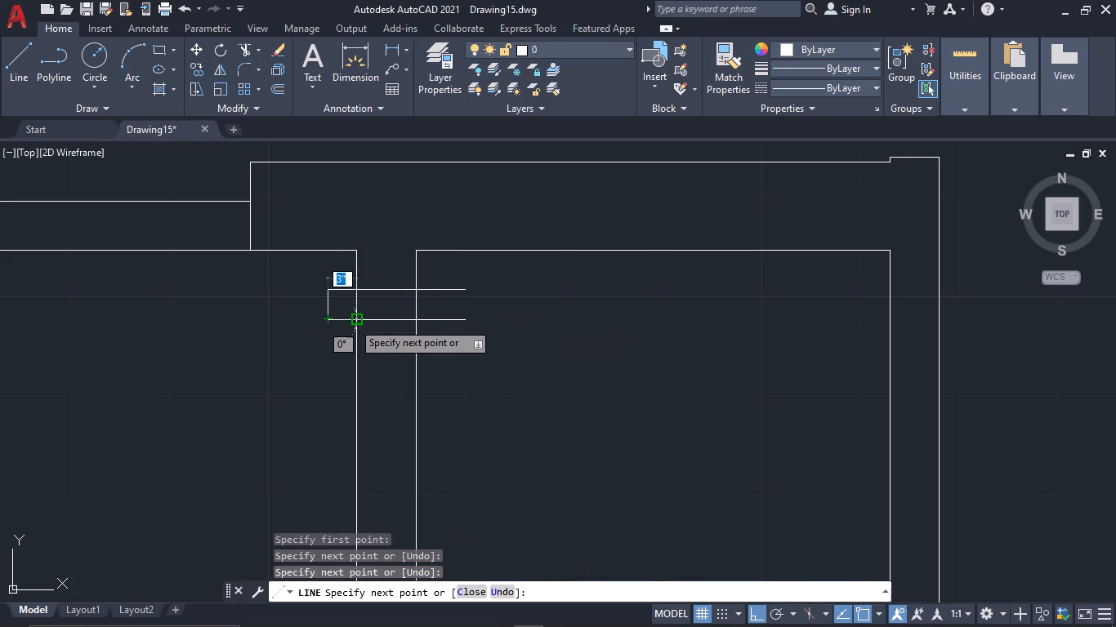
{"action": "left_click", "coordinate": [354, 322]}
{"action": "key", "text": "Escape"}
Trim both partition lines between the two short horizontal lines.
{"action": "type", "text": "TR"}
{"action": "key", "text": "space"}
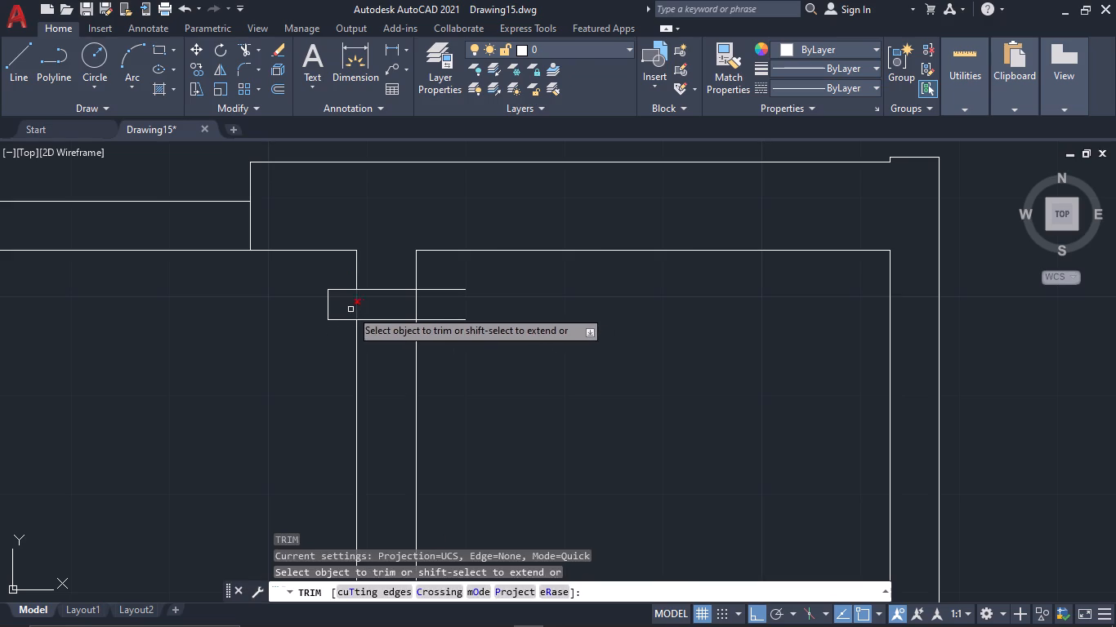
{"action": "left_click_drag", "start_coordinate": [349, 309], "coordinate": [422, 309]}
{"action": "key", "text": "Escape"}
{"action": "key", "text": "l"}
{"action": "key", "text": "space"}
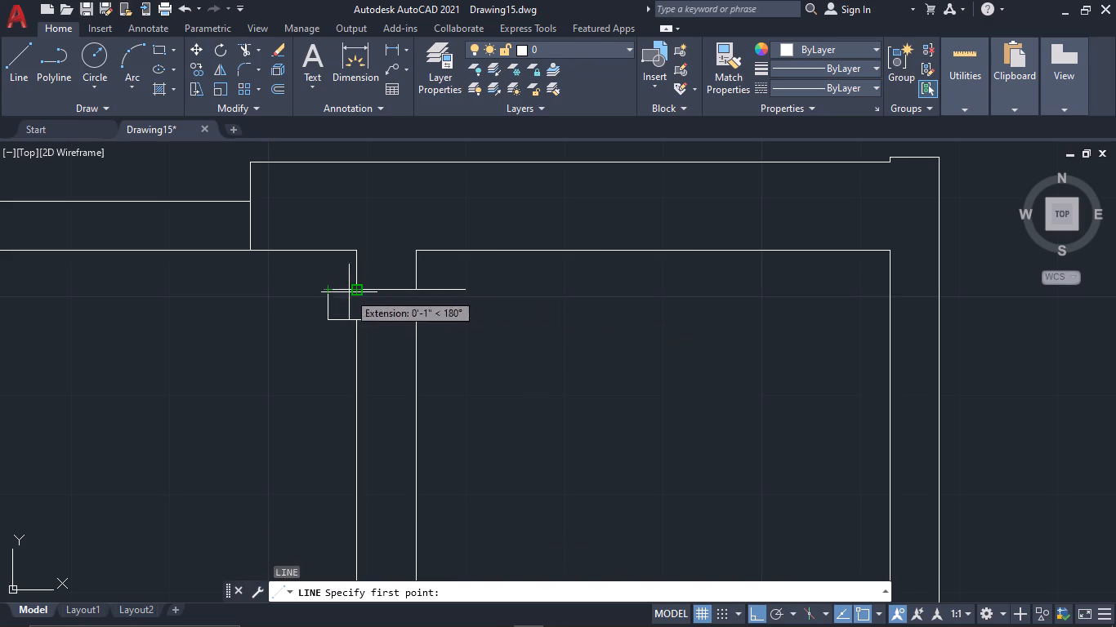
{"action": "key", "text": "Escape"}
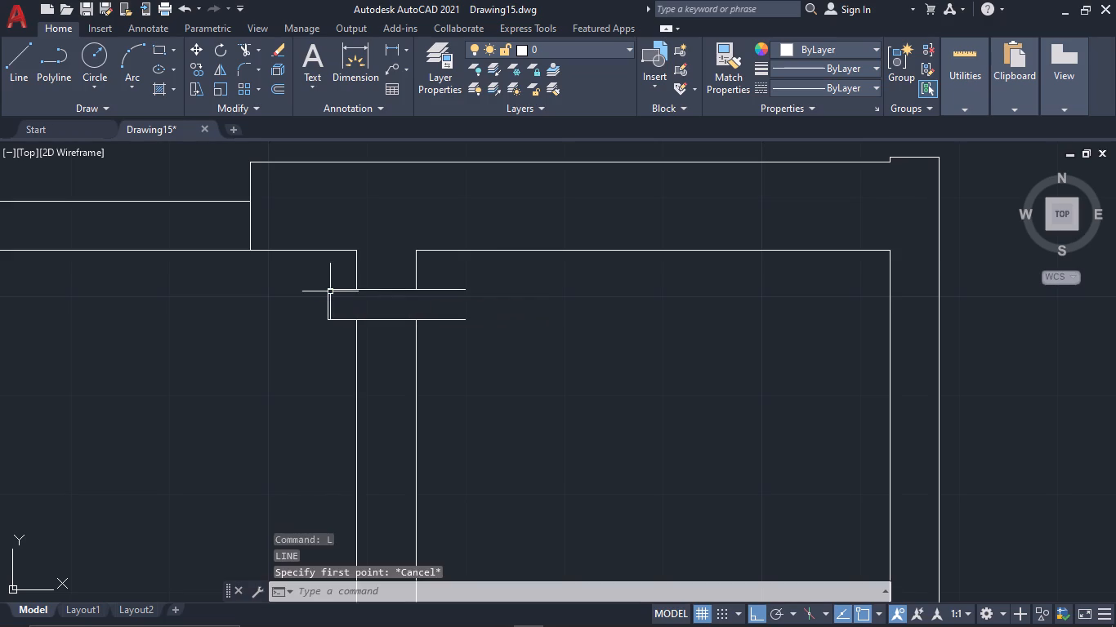
Draw a short vertical line crossing the two horizontal lines just east of the partition.
{"action": "key", "text": "l"}
{"action": "key", "text": "space"}
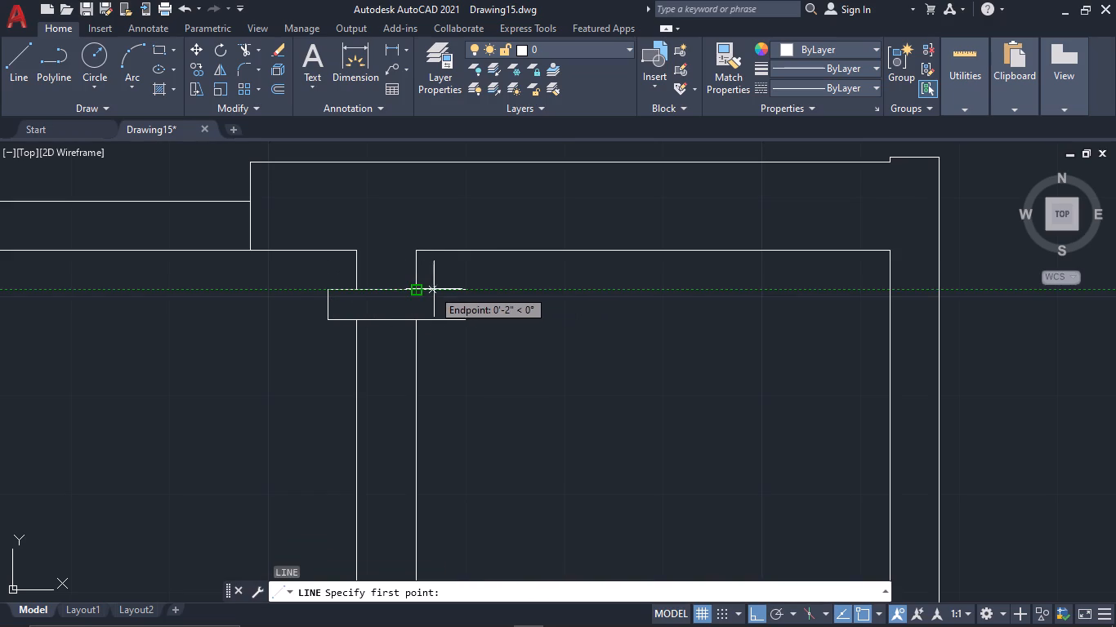
{"action": "left_click", "coordinate": [443, 288]}
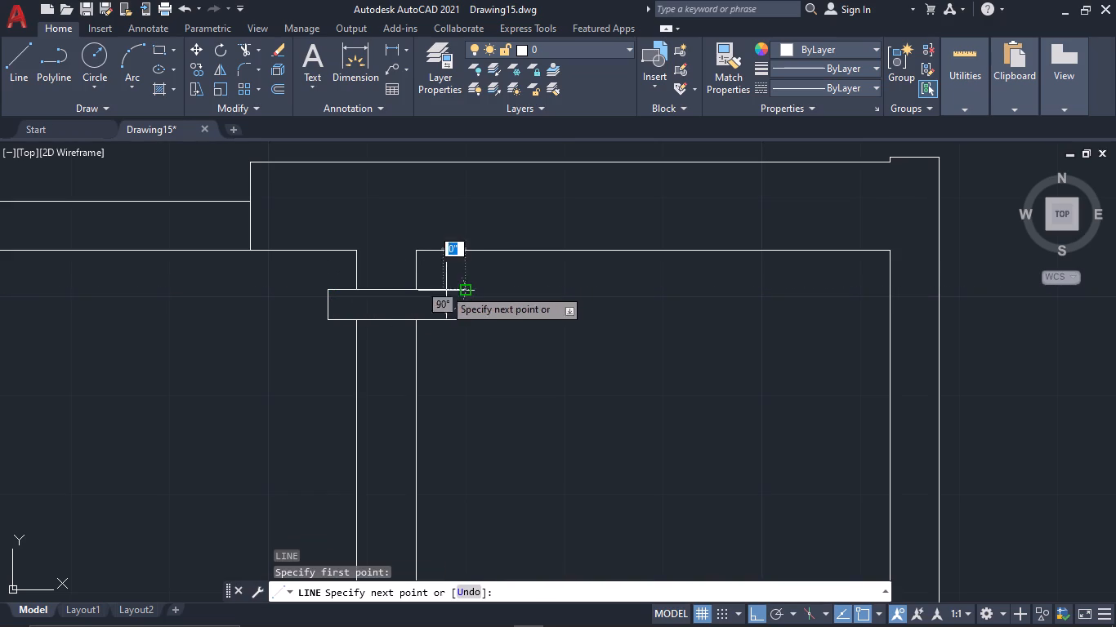
{"action": "left_click", "coordinate": [449, 340]}
{"action": "key", "text": "Escape"}
Trim the horizontal lines' eastern overhangs and the vertical line's southern tail to close the small rectangle across the partition.
{"action": "type", "text": "TR"}
{"action": "key", "text": "space"}
{"action": "left_click_drag", "start_coordinate": [449, 341], "coordinate": [450, 304]}
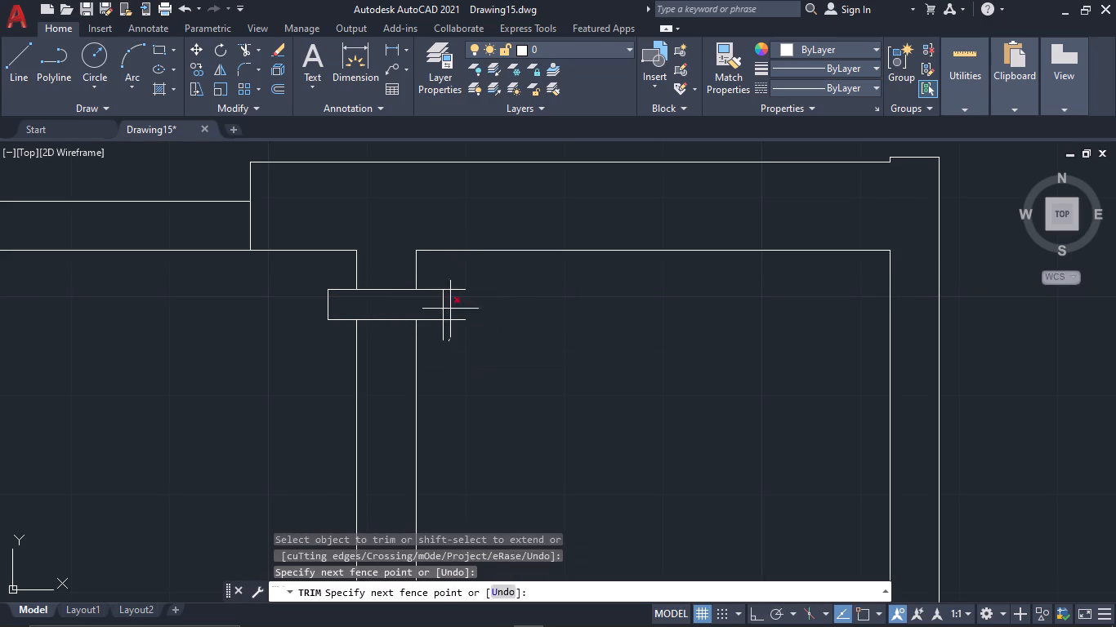
{"action": "left_click_drag", "start_coordinate": [450, 304], "coordinate": [450, 288]}
{"action": "left_click", "coordinate": [444, 338]}
{"action": "scroll", "coordinate": [471, 372], "scroll_direction": "down", "scroll_amount": 2}
{"action": "key", "text": "Escape"}
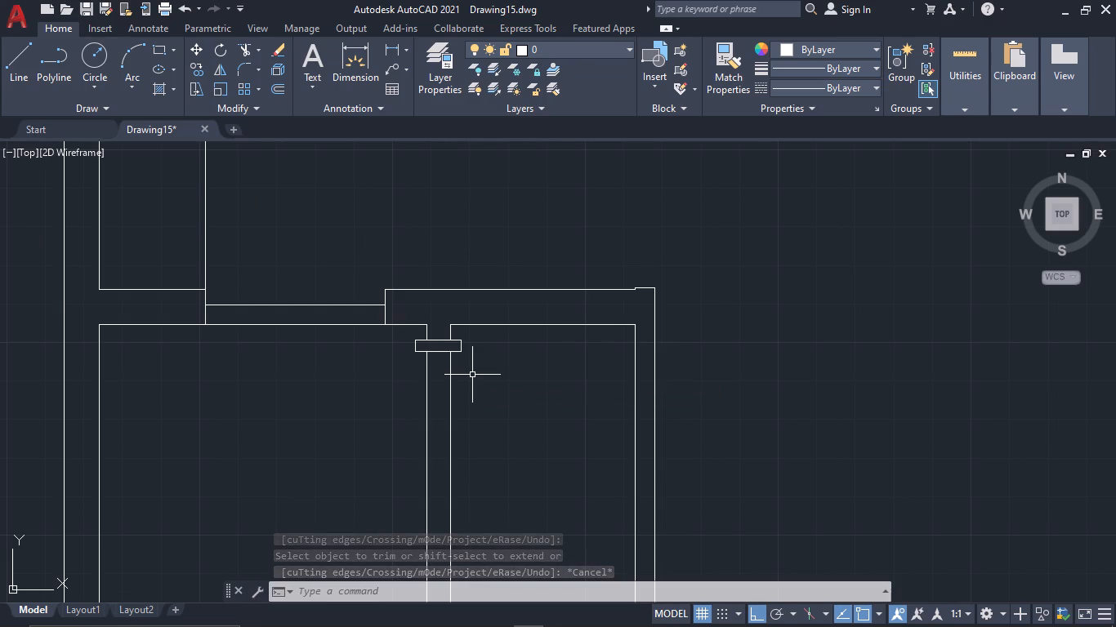
Trim the small rectangle's two horizontal edges between the partition faces, leaving a projection on each side.
{"action": "key", "text": "t"}
{"action": "key", "text": "r"}
{"action": "key", "text": "space"}
{"action": "left_click", "coordinate": [435, 354]}
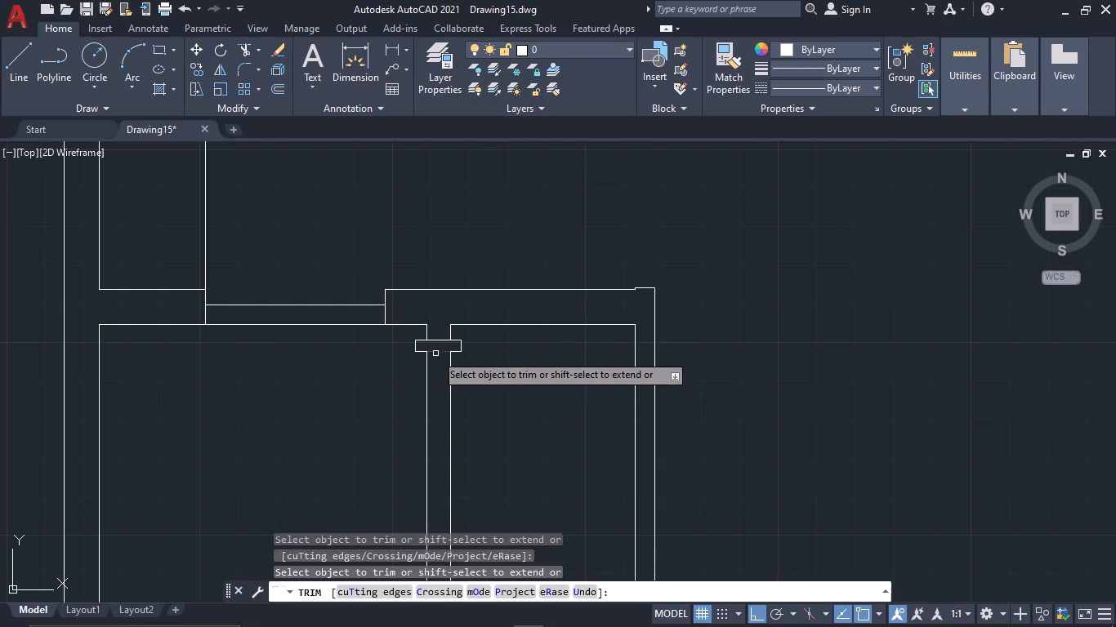
{"action": "left_click", "coordinate": [439, 341]}
{"action": "key", "text": "Escape"}
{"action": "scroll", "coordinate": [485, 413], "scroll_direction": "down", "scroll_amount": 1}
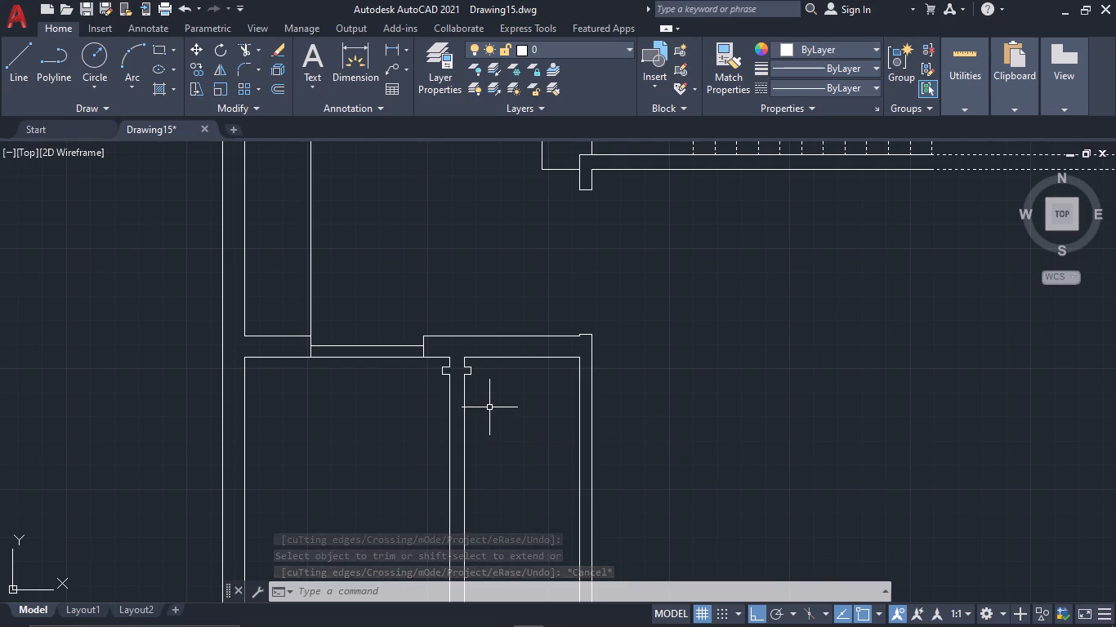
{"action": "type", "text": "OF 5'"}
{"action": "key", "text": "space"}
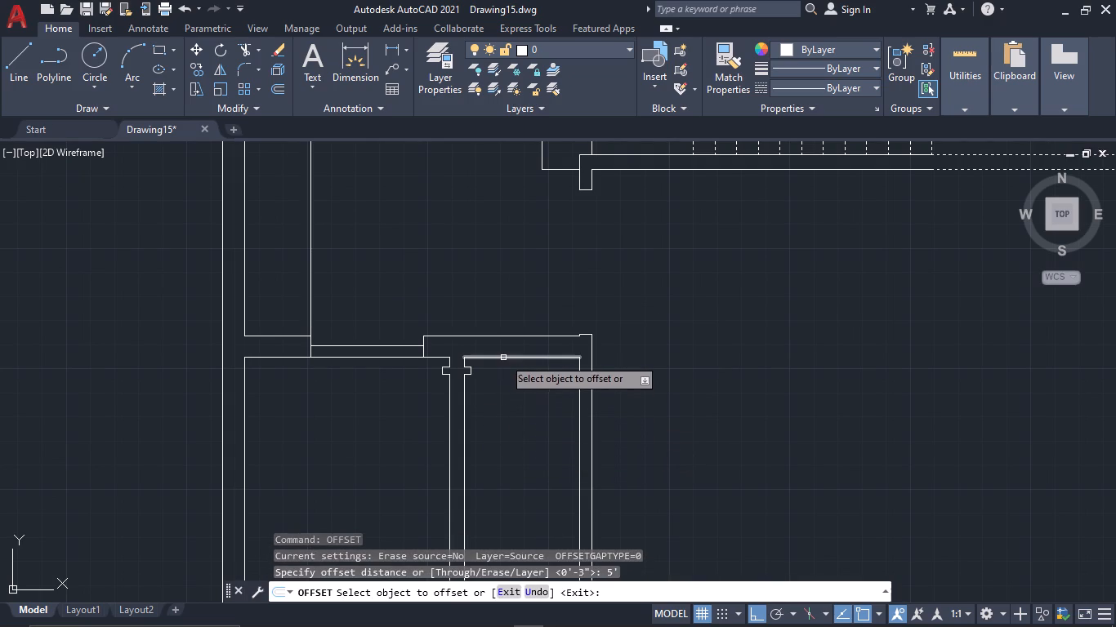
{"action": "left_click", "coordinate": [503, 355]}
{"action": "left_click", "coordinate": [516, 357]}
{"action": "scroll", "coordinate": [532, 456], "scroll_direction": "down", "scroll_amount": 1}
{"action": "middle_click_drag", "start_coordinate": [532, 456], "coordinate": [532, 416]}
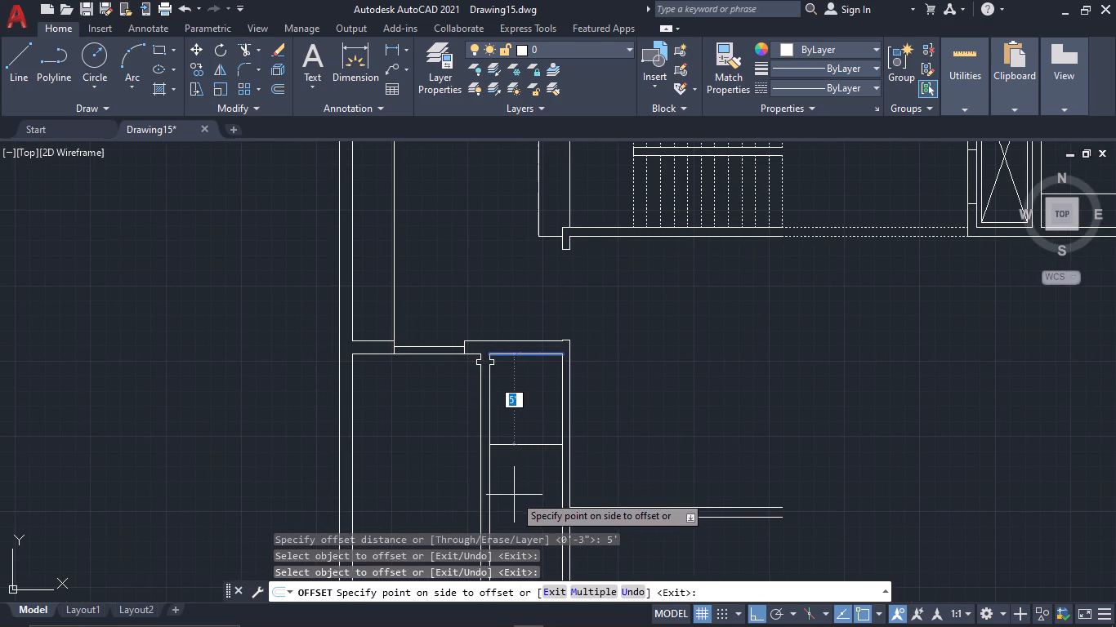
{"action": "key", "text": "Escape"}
Offset the inner north wall line of the room west of the partition 5' to the south.
{"action": "type", "text": "OF 5'"}
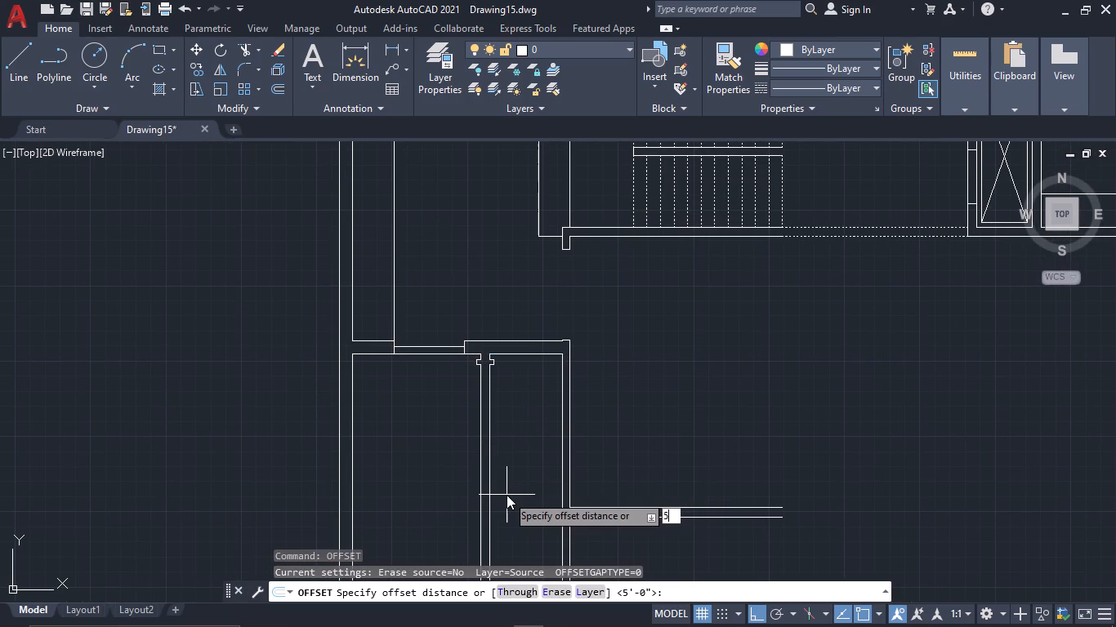
{"action": "key", "text": "space"}
{"action": "left_click", "coordinate": [383, 352]}
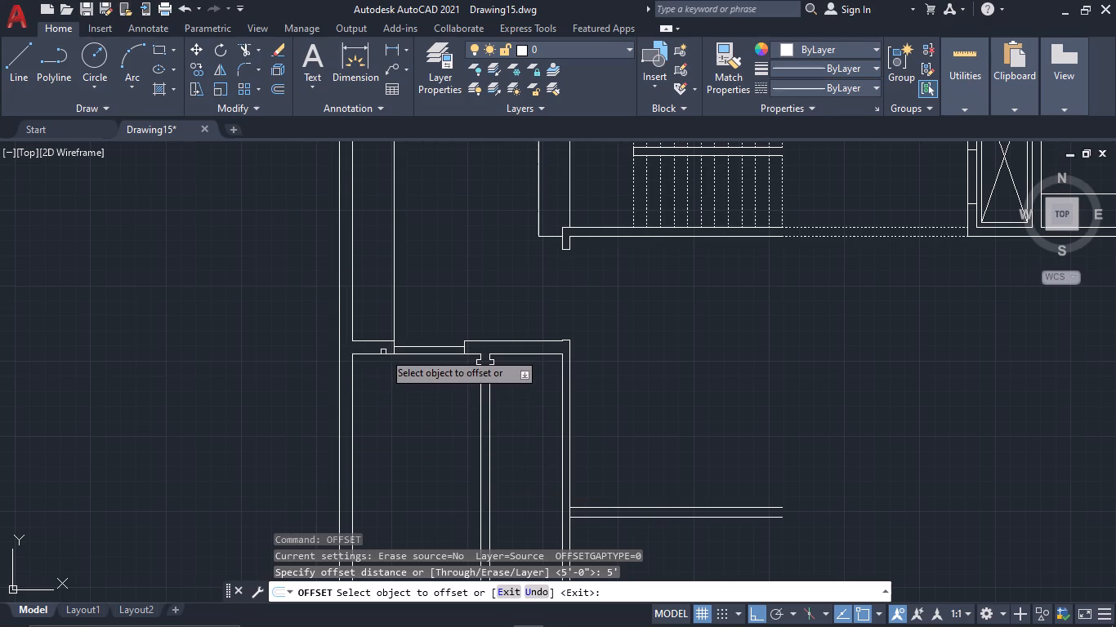
{"action": "left_click", "coordinate": [382, 356]}
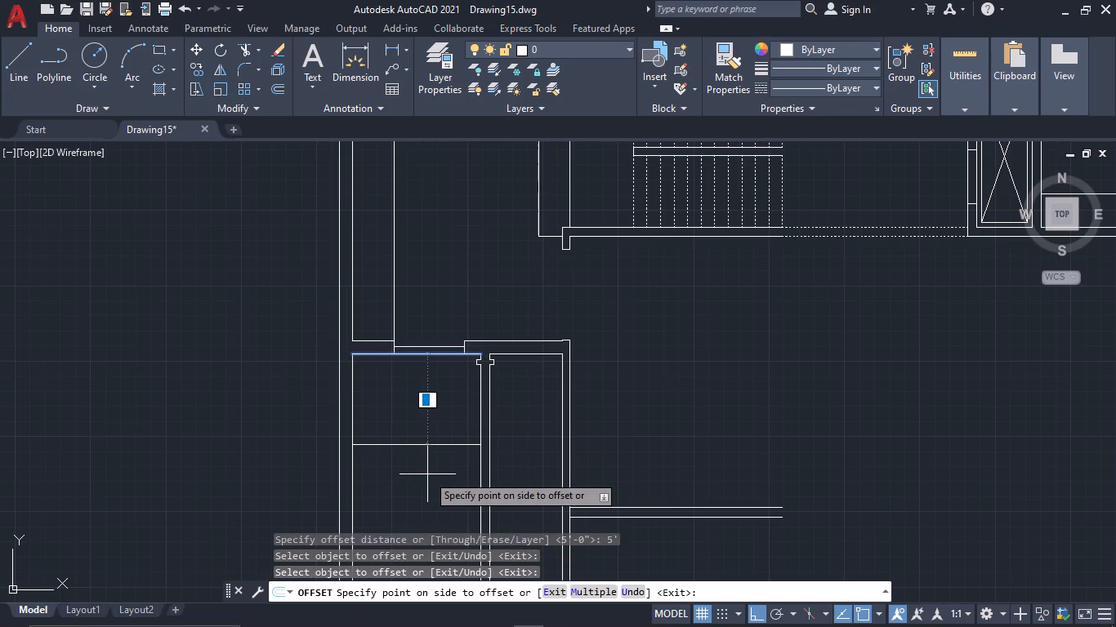
{"action": "middle_click_drag", "start_coordinate": [427, 474], "coordinate": [426, 420]}
{"action": "scroll", "coordinate": [419, 418], "scroll_direction": "down", "scroll_amount": 1}
{"action": "left_click", "coordinate": [419, 418]}
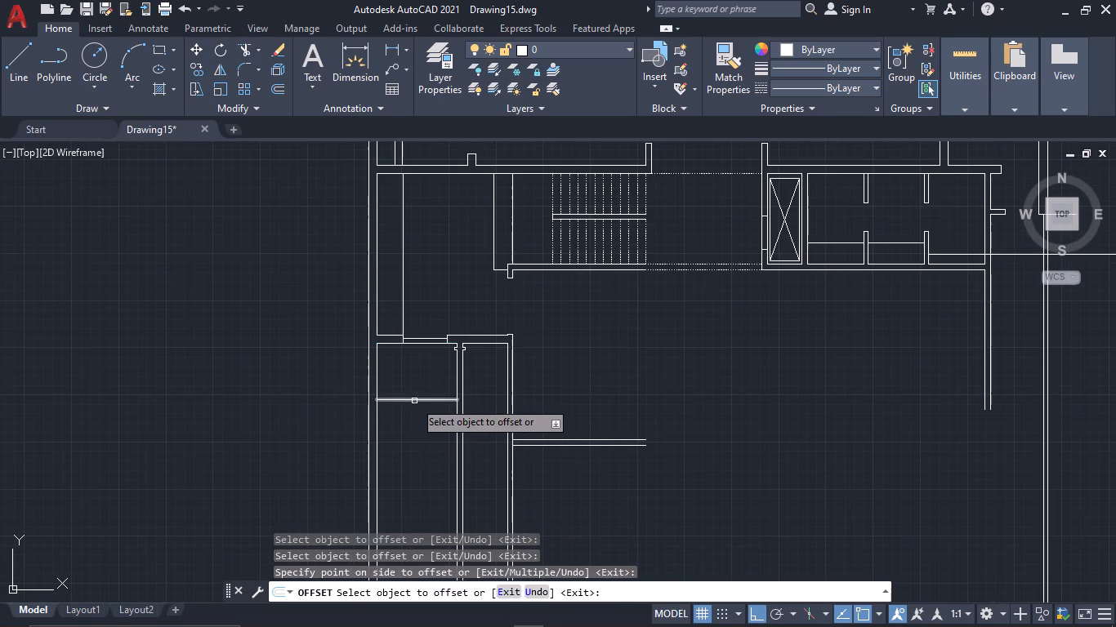
Offset the new horizontal line 6" to the south to form a cross wall in the room west of the partition.
{"action": "left_click", "coordinate": [414, 401]}
{"action": "type", "text": "6\""}
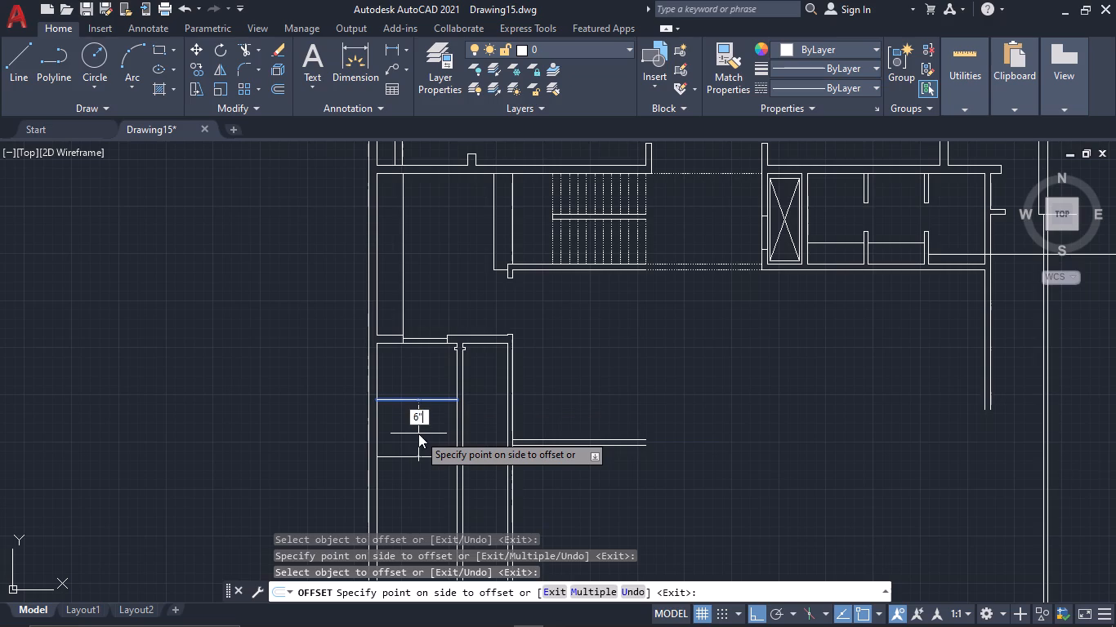
{"action": "key", "text": "shift+space"}
{"action": "key", "text": "shift+space"}
{"action": "key", "text": "shift+space"}
{"action": "key", "text": "shift+space"}
{"action": "key", "text": "shift+space"}
{"action": "key", "text": "shift+space"}
{"action": "key", "text": "shift+space"}
{"action": "key", "text": "shift+space"}
{"action": "key", "text": "shift+space"}
{"action": "key", "text": "shift+space"}
{"action": "key", "text": "shift+space"}
{"action": "key", "text": "shift+space"}
{"action": "key", "text": "shift+space"}
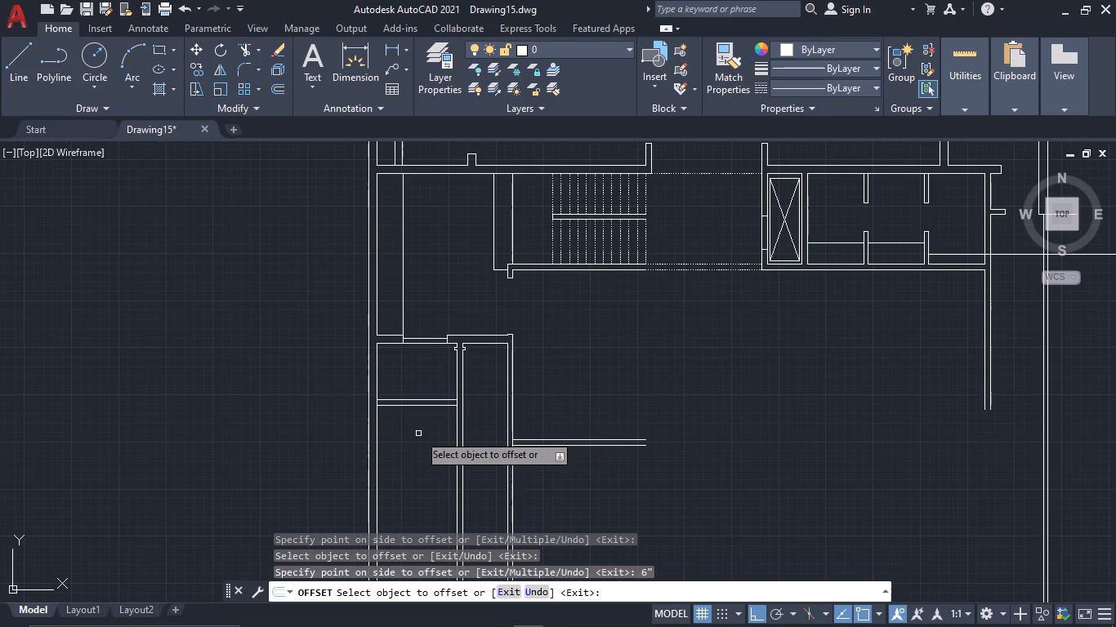
Offset the cross wall's southern line 5' to the south.
{"action": "left_click", "coordinate": [437, 407]}
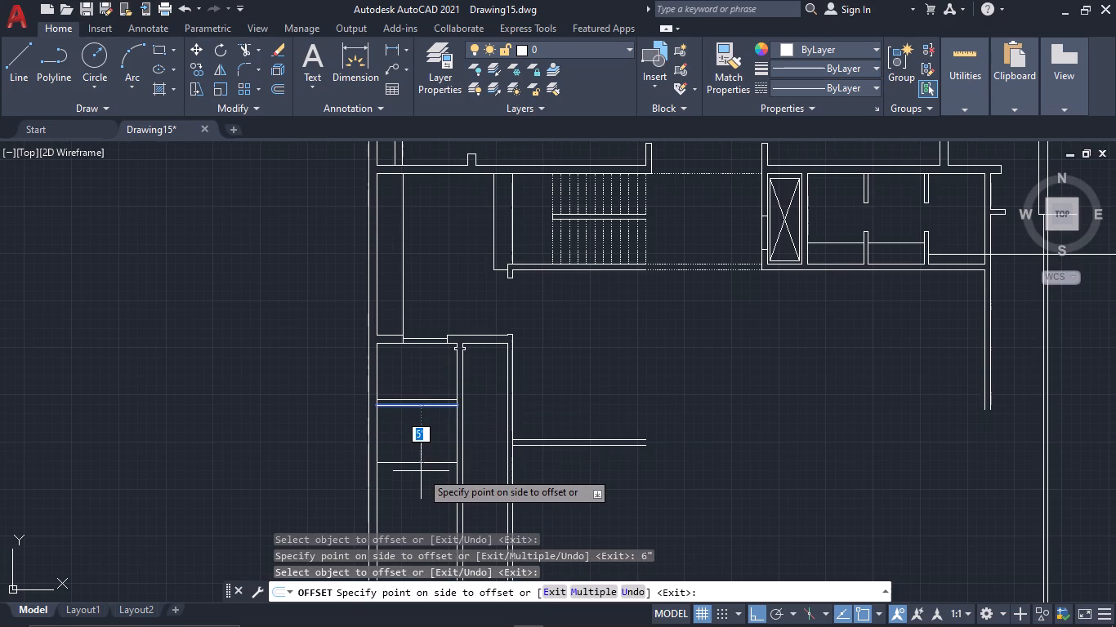
{"action": "left_click", "coordinate": [421, 471]}
{"action": "middle_click_drag", "start_coordinate": [420, 471], "coordinate": [411, 452]}
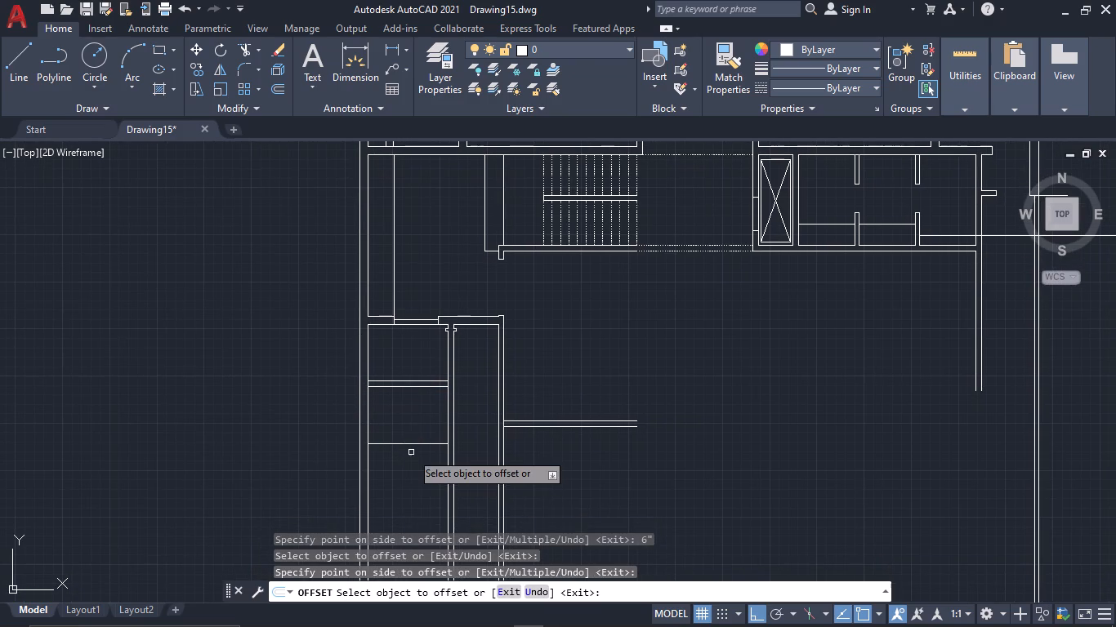
Offset the newest horizontal line 6" to the south to form a second cross wall in the room west of the partition.
{"action": "left_click", "coordinate": [411, 442]}
{"action": "type", "text": "6\""}
{"action": "key", "text": "space"}
{"action": "key", "text": "Escape"}
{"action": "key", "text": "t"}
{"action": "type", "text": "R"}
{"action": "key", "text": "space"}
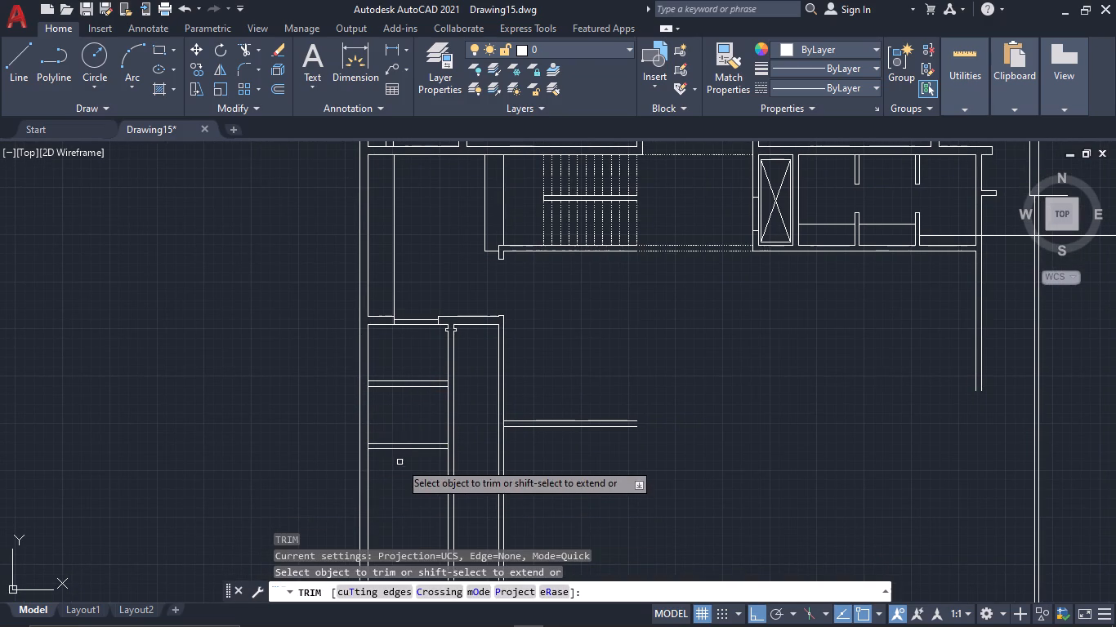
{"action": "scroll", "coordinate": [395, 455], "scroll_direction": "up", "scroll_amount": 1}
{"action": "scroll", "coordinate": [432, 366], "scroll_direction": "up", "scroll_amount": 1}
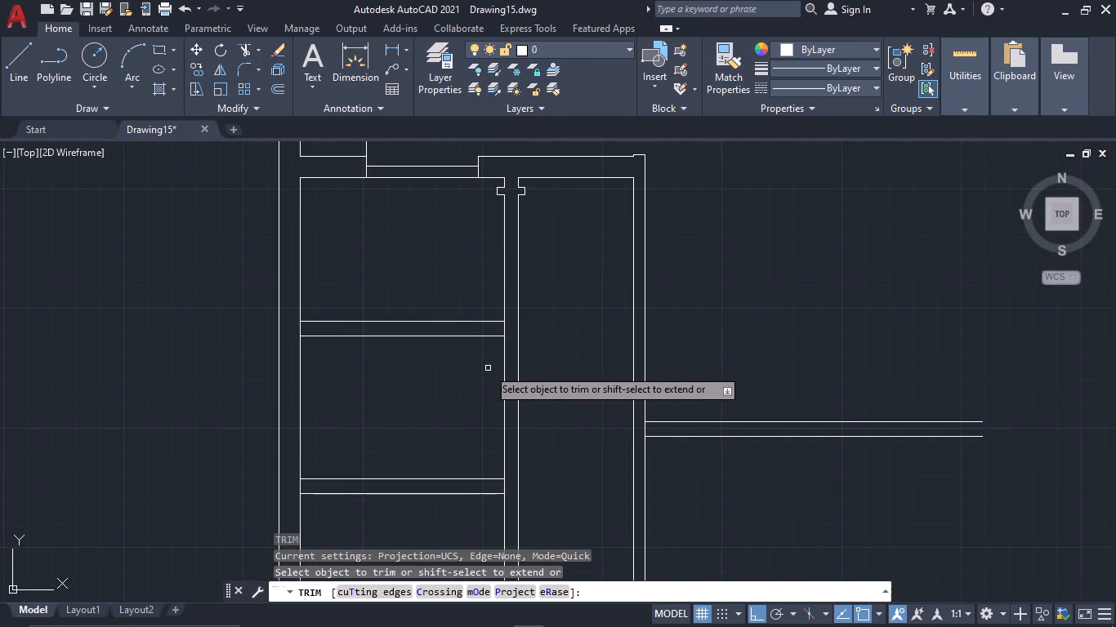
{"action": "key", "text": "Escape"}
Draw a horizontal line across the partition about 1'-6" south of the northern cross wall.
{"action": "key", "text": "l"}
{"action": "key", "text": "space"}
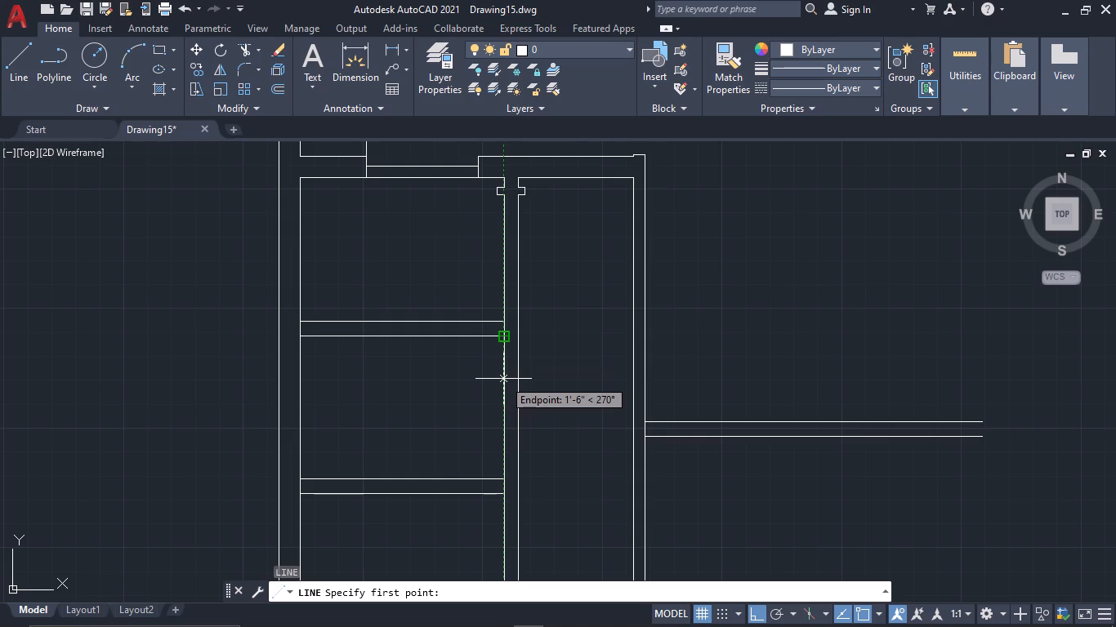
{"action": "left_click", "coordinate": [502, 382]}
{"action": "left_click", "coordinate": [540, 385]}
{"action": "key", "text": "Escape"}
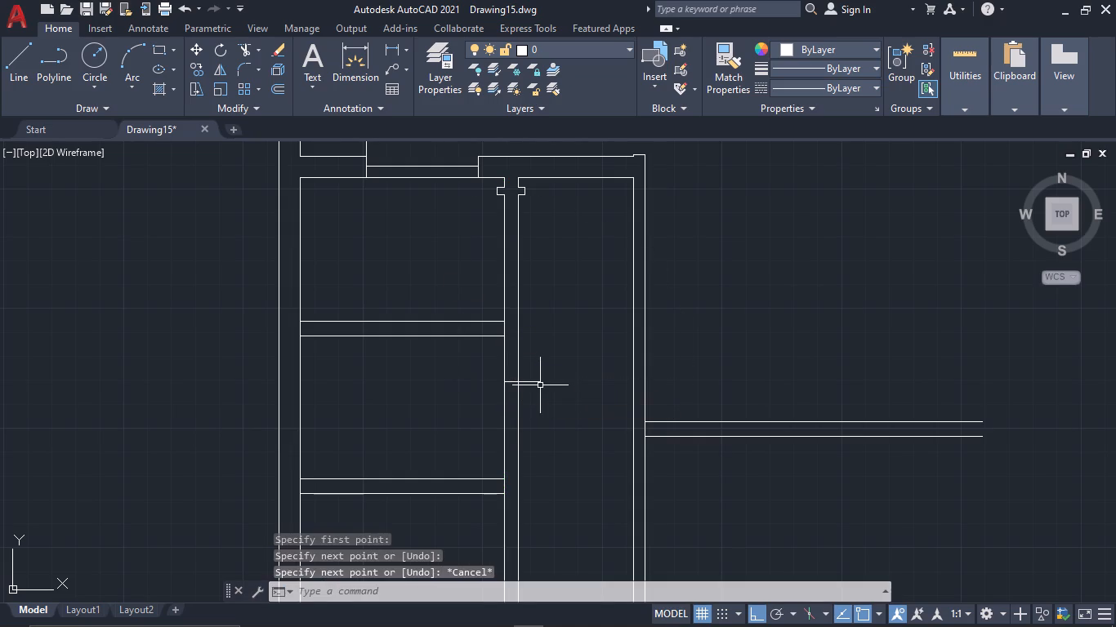
Trim the short line's overhang past the partition's east face, and the partition's west face between the northern cross wall's two lines.
{"action": "key", "text": "t"}
{"action": "key", "text": "r"}
{"action": "key", "text": "space"}
{"action": "left_click_drag", "start_coordinate": [540, 392], "coordinate": [536, 367]}
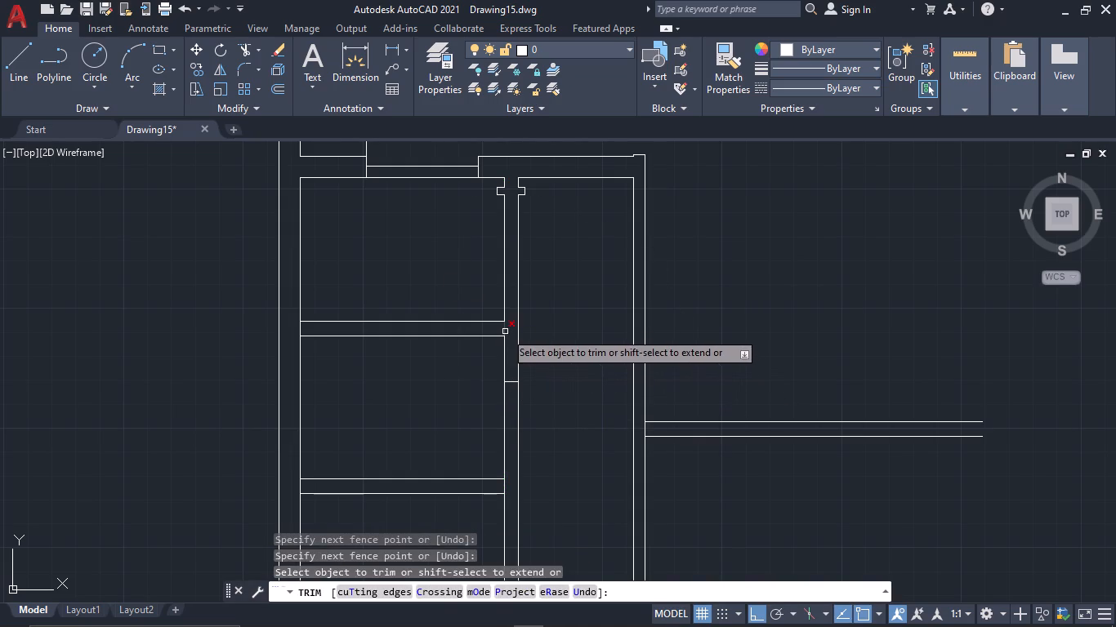
{"action": "left_click", "coordinate": [505, 331]}
{"action": "key", "text": "Escape"}
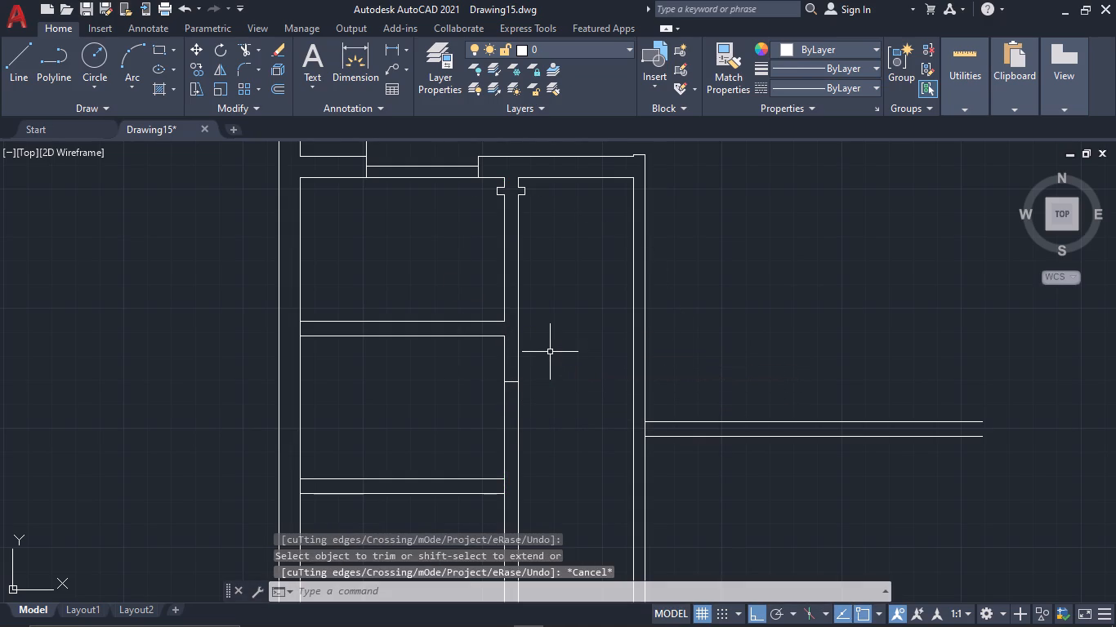
Draw a jamb line across the partition at the northern cross wall's north face and trim its overhang past the east face.
{"action": "scroll", "coordinate": [549, 352], "scroll_direction": "up", "scroll_amount": 1}
{"action": "key", "text": "l"}
{"action": "key", "text": "space"}
{"action": "scroll", "coordinate": [493, 341], "scroll_direction": "up", "scroll_amount": 1}
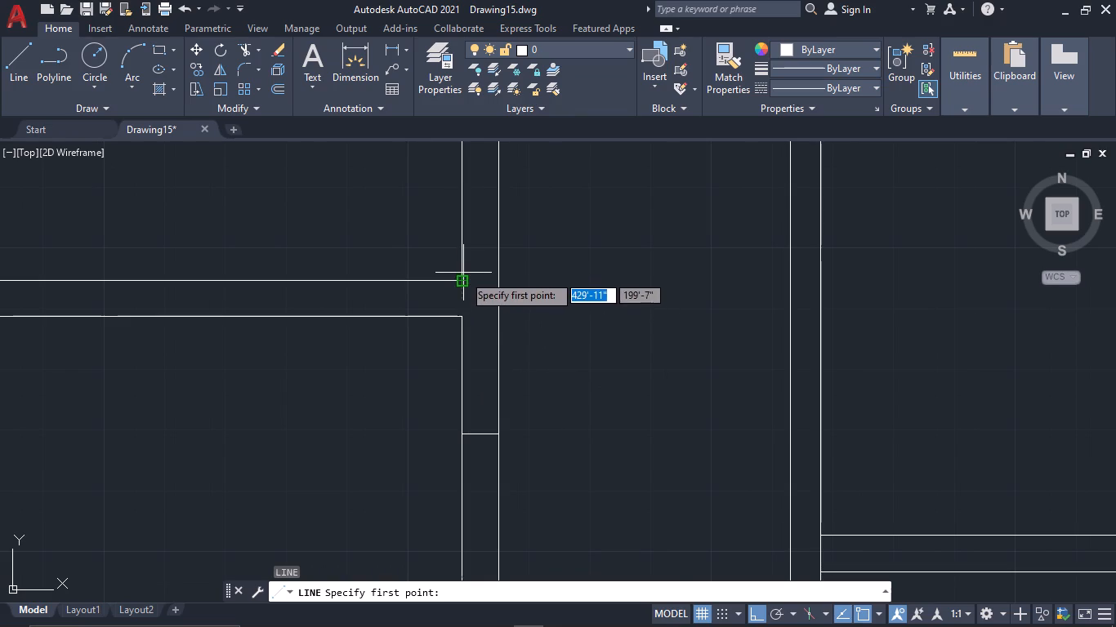
{"action": "scroll", "coordinate": [463, 282], "scroll_direction": "up", "scroll_amount": 4}
{"action": "left_click", "coordinate": [441, 256]}
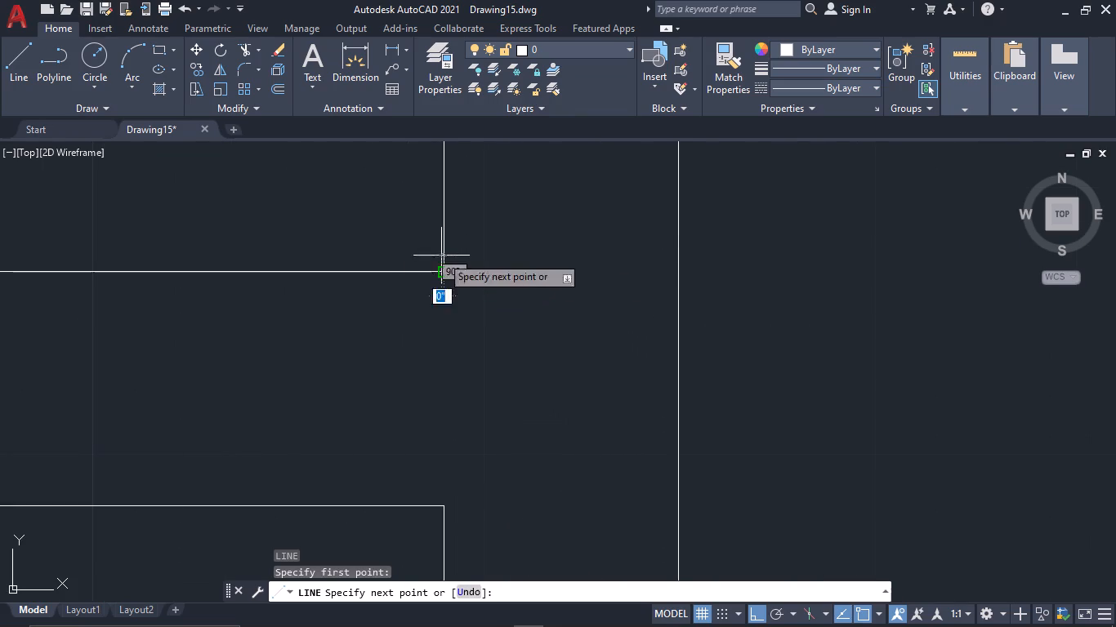
{"action": "left_click", "coordinate": [749, 252]}
{"action": "key", "text": "Escape"}
{"action": "type", "text": "TR"}
{"action": "key", "text": "space"}
{"action": "left_click_drag", "start_coordinate": [708, 340], "coordinate": [712, 182]}
{"action": "scroll", "coordinate": [716, 226], "scroll_direction": "down", "scroll_amount": 1}
{"action": "middle_click_drag", "start_coordinate": [719, 230], "coordinate": [743, 386]}
{"action": "key", "text": "Escape"}
Offset the jamb line at the northern cross wall 2'6" to the north.
{"action": "left_click_drag", "start_coordinate": [681, 426], "coordinate": [652, 390]}
{"action": "left_click", "coordinate": [636, 371]}
{"action": "type", "text": "OF"}
{"action": "key", "text": "space"}
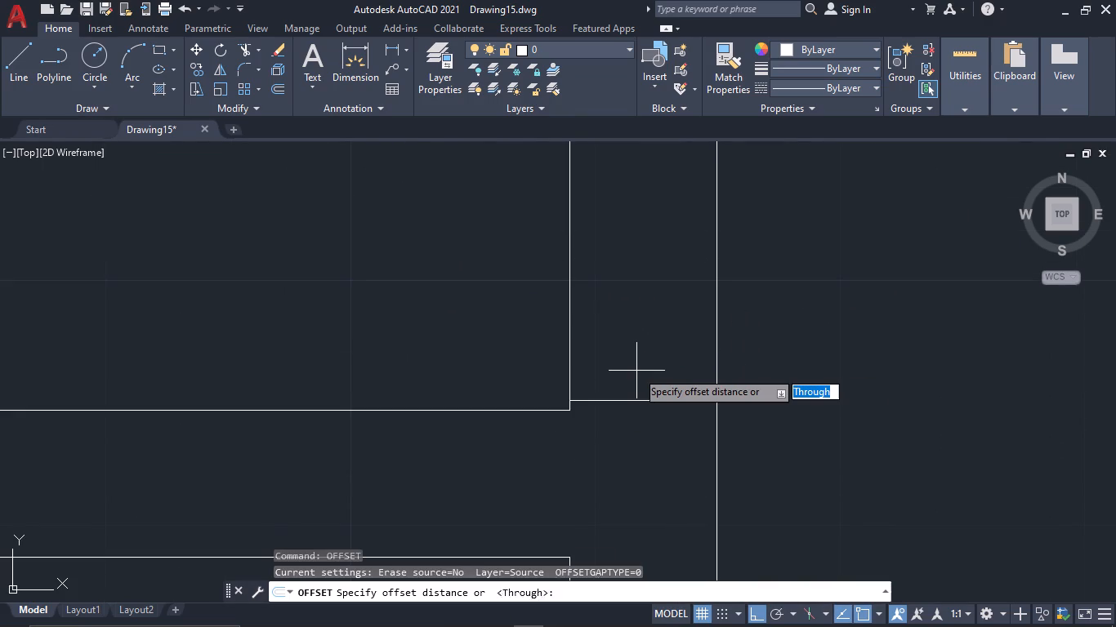
{"action": "type", "text": "2'6\""}
{"action": "key", "text": "space"}
{"action": "scroll", "coordinate": [636, 373], "scroll_direction": "down", "scroll_amount": 4}
{"action": "middle_click_drag", "start_coordinate": [649, 346], "coordinate": [657, 465]}
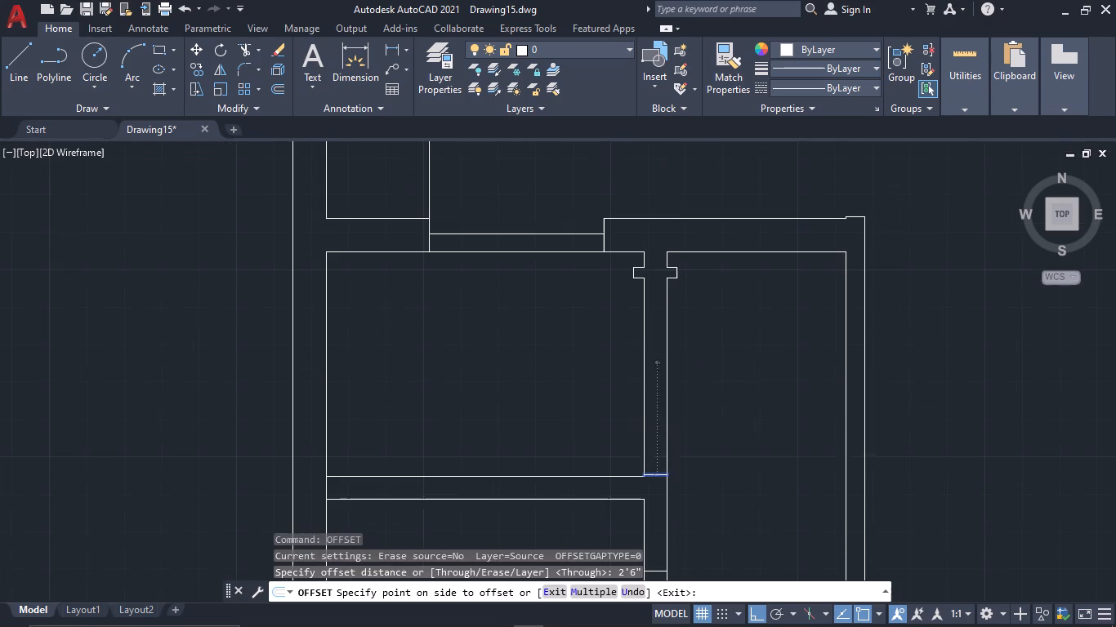
{"action": "left_click", "coordinate": [735, 365]}
{"action": "key", "text": "Escape"}
Trim both partition faces between the two jamb lines to open a doorway north of the northern cross wall.
{"action": "key", "text": "t"}
{"action": "type", "text": "R"}
{"action": "key", "text": "space"}
{"action": "left_click_drag", "start_coordinate": [717, 430], "coordinate": [547, 438]}
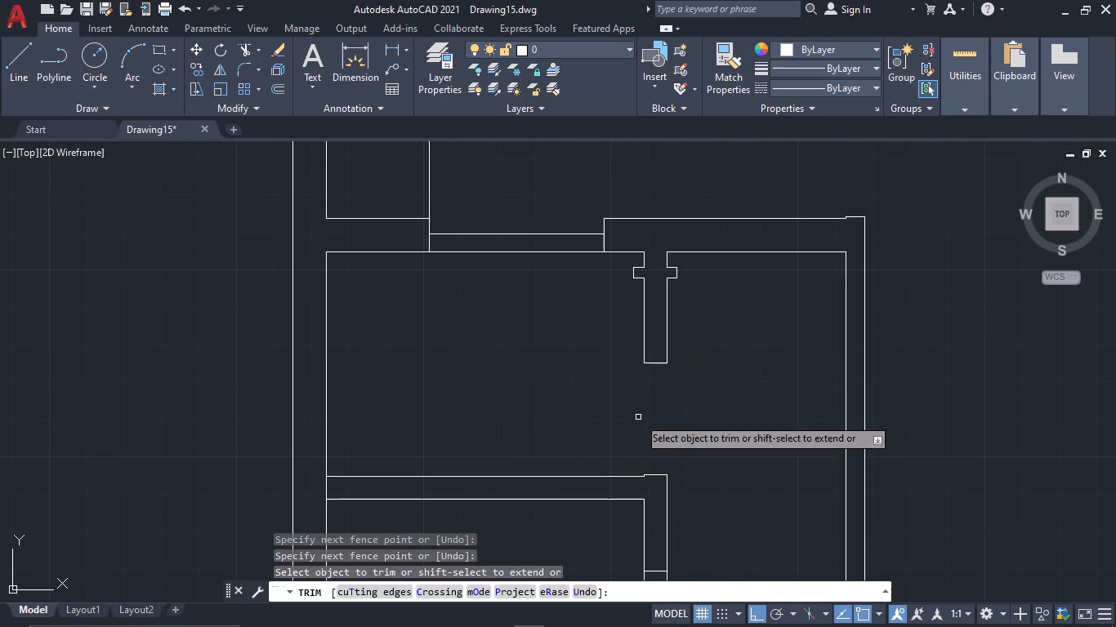
{"action": "scroll", "coordinate": [685, 407], "scroll_direction": "down", "scroll_amount": 1}
{"action": "key", "text": "Escape"}
Draw a horizontal line across the space east of the partition, about 1'-11" south of its north wall, and trim it at the partition's east face.
{"action": "middle_click_drag", "start_coordinate": [680, 478], "coordinate": [697, 351]}
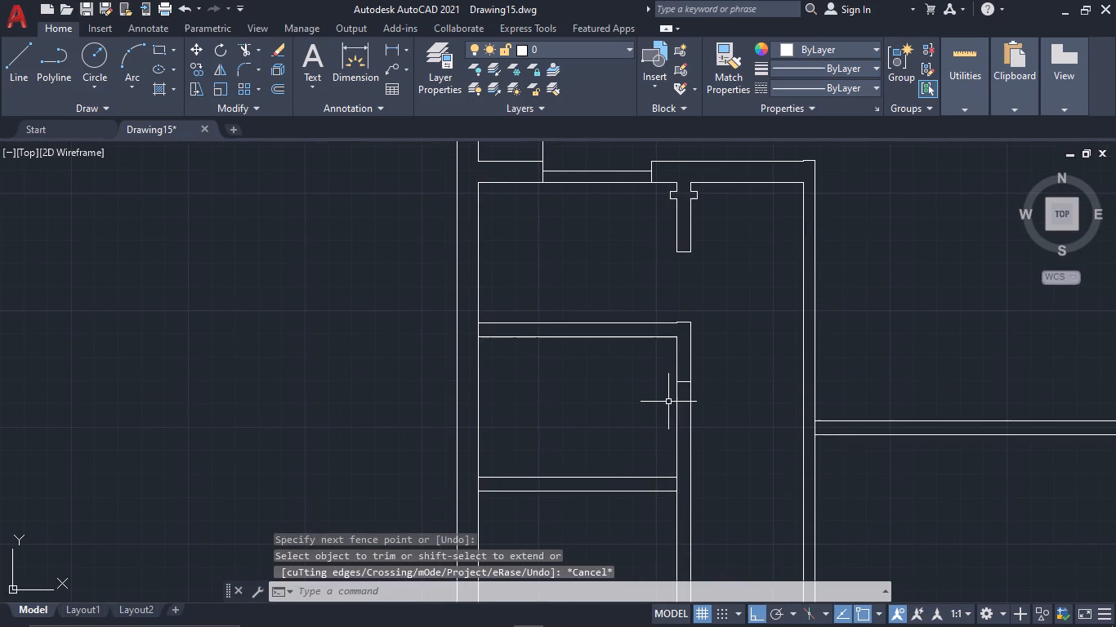
{"action": "key", "text": "l"}
{"action": "key", "text": "space"}
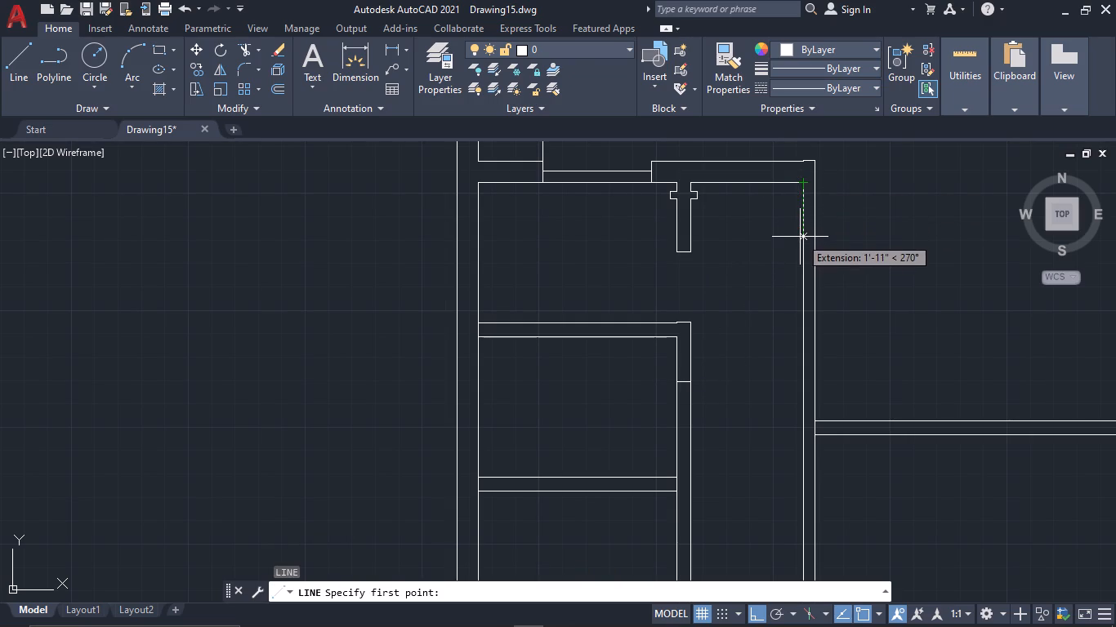
{"action": "left_click", "coordinate": [800, 237]}
{"action": "left_click", "coordinate": [603, 238]}
{"action": "key", "text": "Escape"}
{"action": "key", "text": "t"}
{"action": "key", "text": "r"}
{"action": "key", "text": "space"}
{"action": "scroll", "coordinate": [666, 248], "scroll_direction": "up", "scroll_amount": 1}
{"action": "left_click_drag", "start_coordinate": [666, 241], "coordinate": [637, 211]}
{"action": "left_click", "coordinate": [690, 231]}
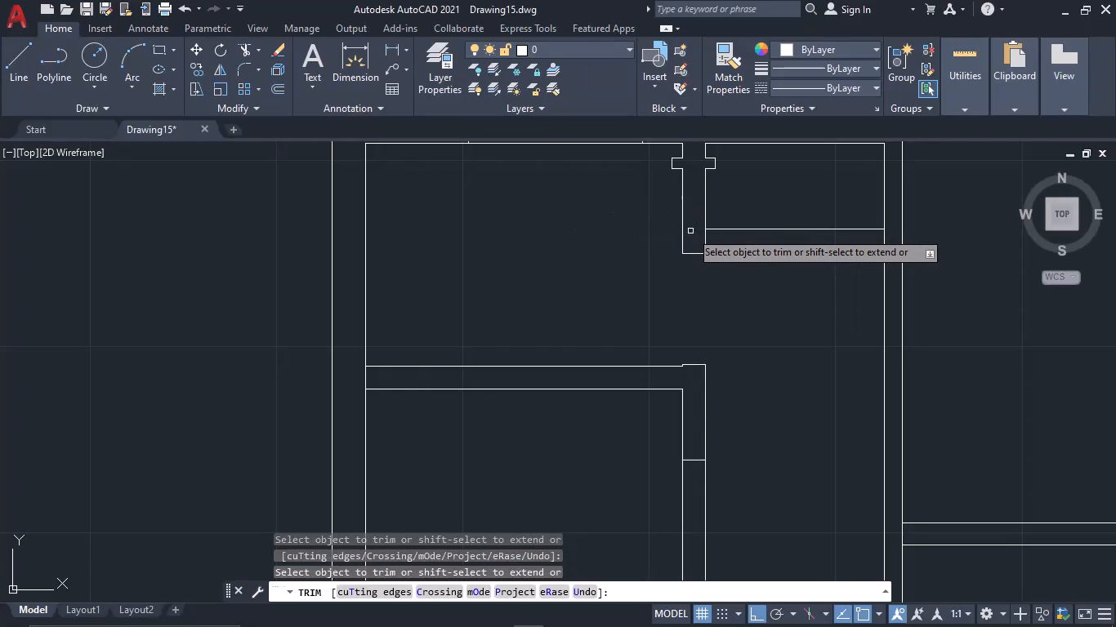
{"action": "key", "text": "Escape"}
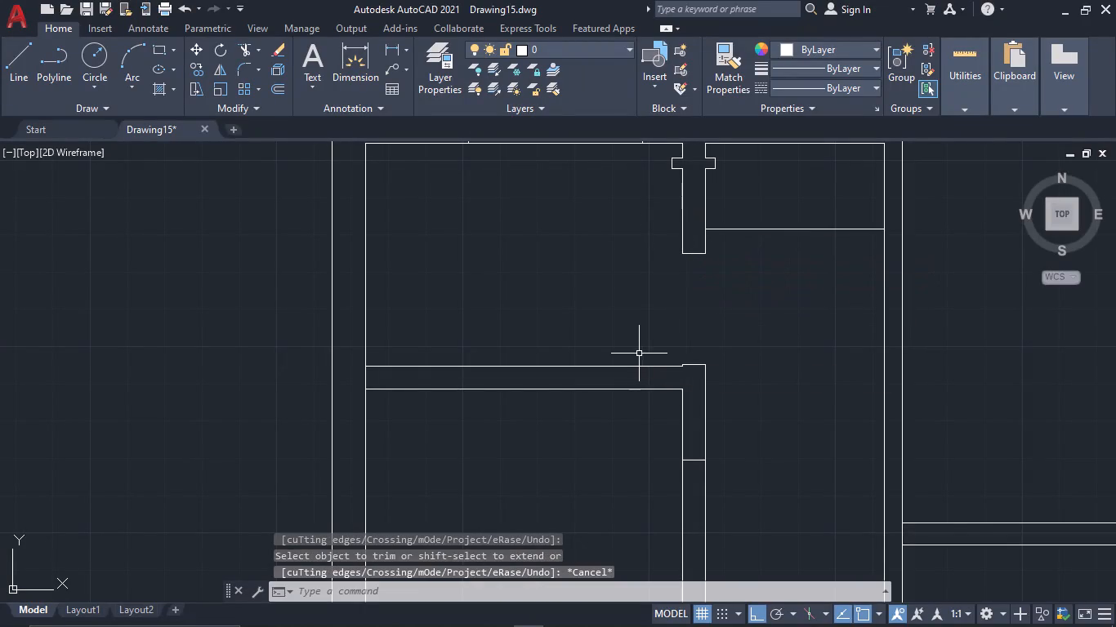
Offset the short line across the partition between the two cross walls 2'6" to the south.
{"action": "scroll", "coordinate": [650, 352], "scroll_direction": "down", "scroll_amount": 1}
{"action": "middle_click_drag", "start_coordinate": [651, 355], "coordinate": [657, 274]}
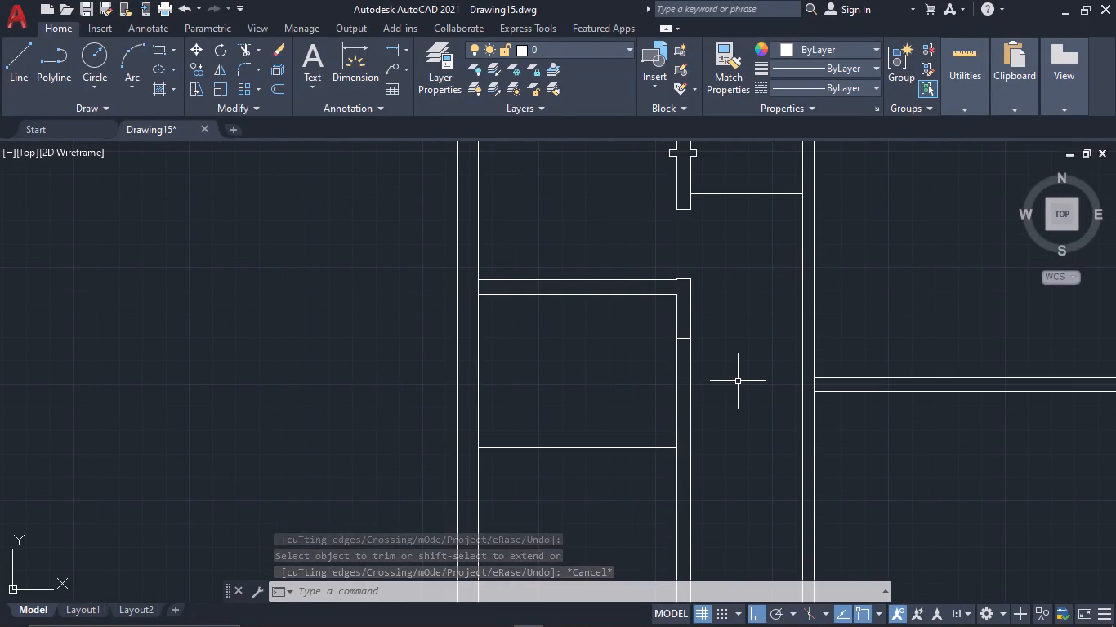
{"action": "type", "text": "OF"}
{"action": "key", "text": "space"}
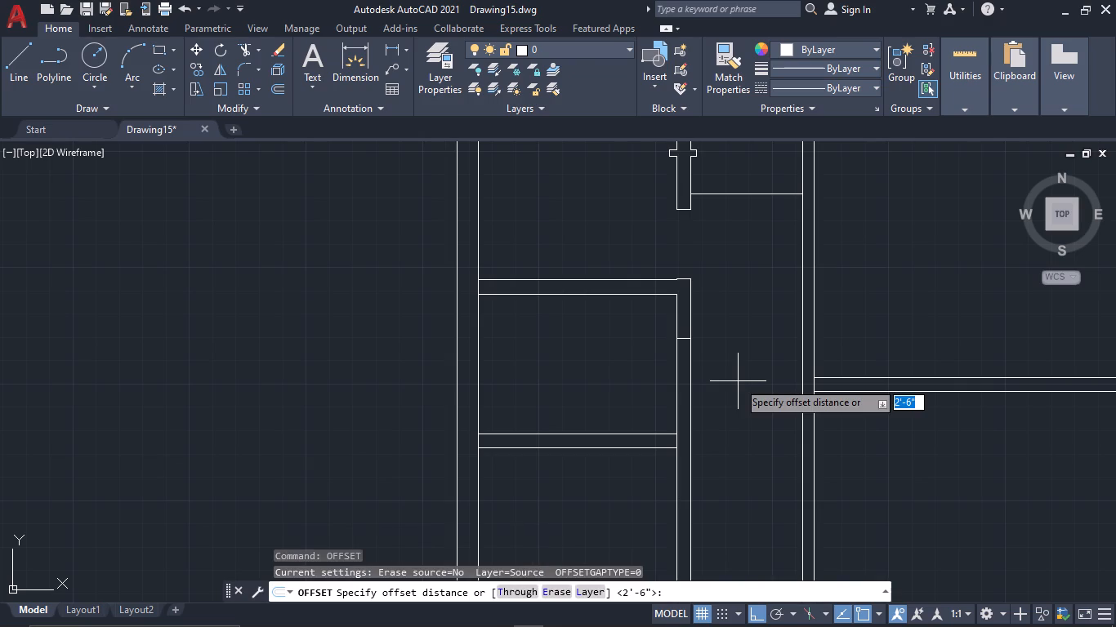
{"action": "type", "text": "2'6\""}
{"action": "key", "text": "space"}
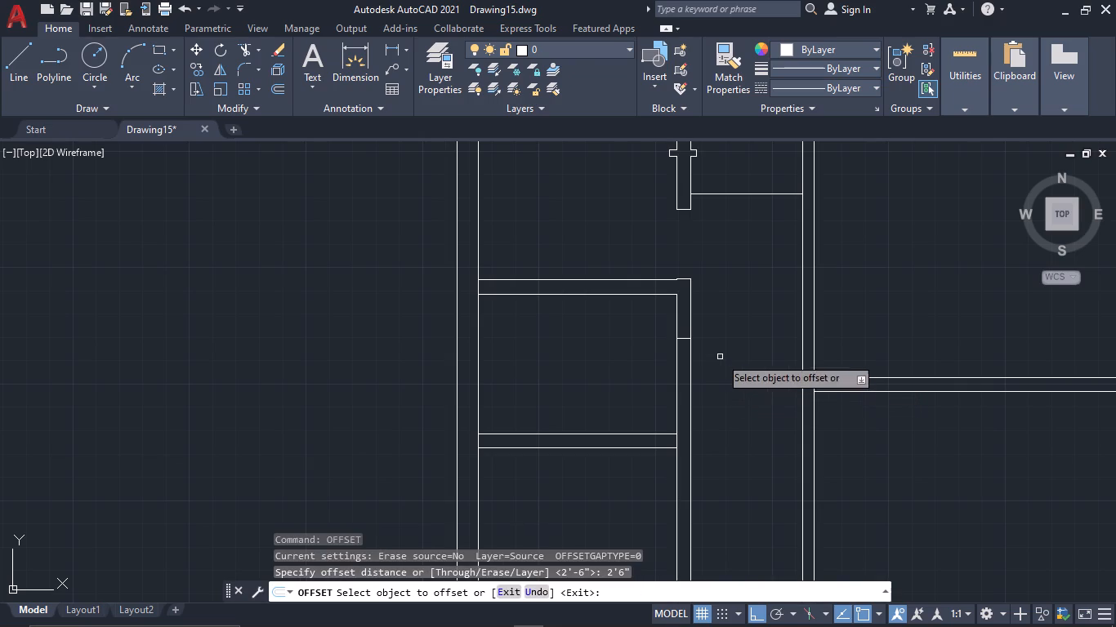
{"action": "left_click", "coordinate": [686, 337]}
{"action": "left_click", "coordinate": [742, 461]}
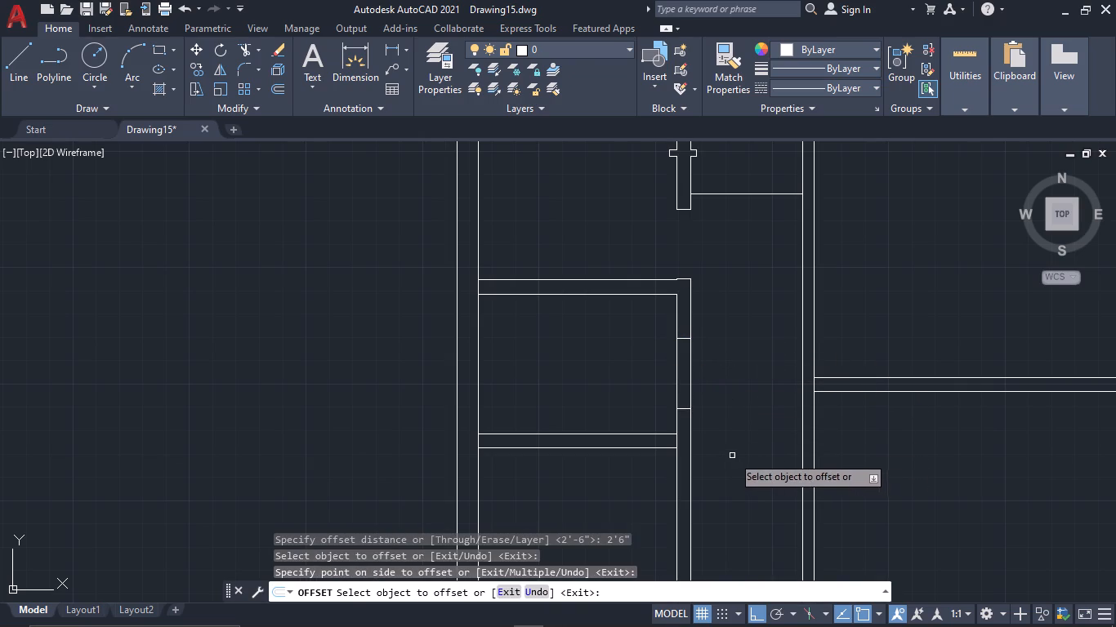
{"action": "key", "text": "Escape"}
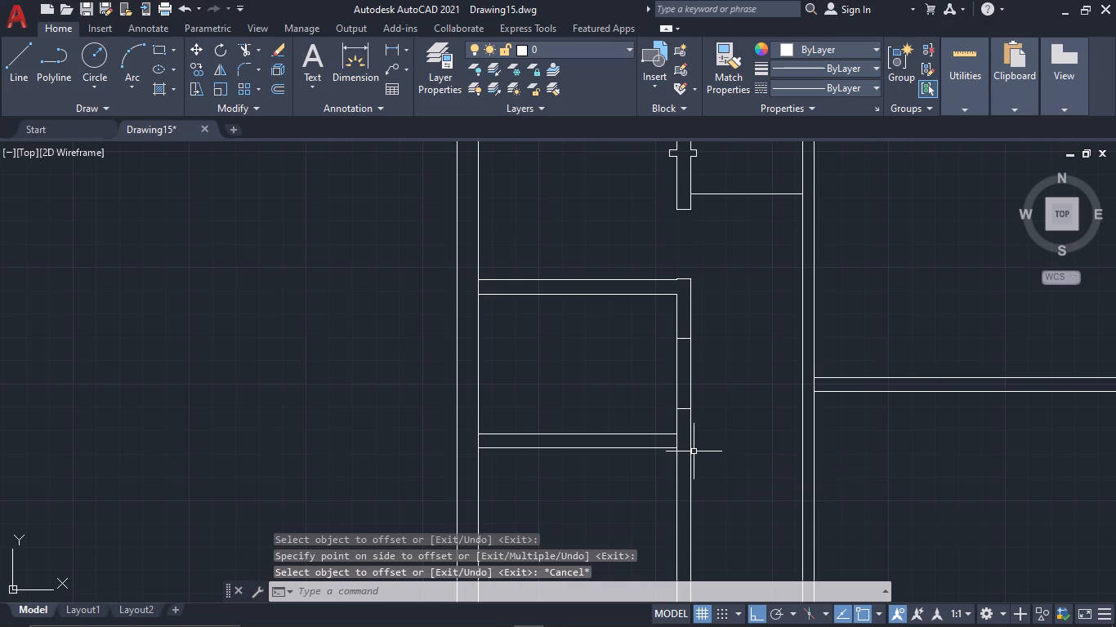
Draw a horizontal line from the southern cross wall's north face eastward across the partition.
{"action": "scroll", "coordinate": [694, 451], "scroll_direction": "up", "scroll_amount": 1}
{"action": "key", "text": "l"}
{"action": "key", "text": "space"}
{"action": "left_click_drag", "start_coordinate": [663, 425], "coordinate": [672, 424]}
{"action": "left_click", "coordinate": [736, 424]}
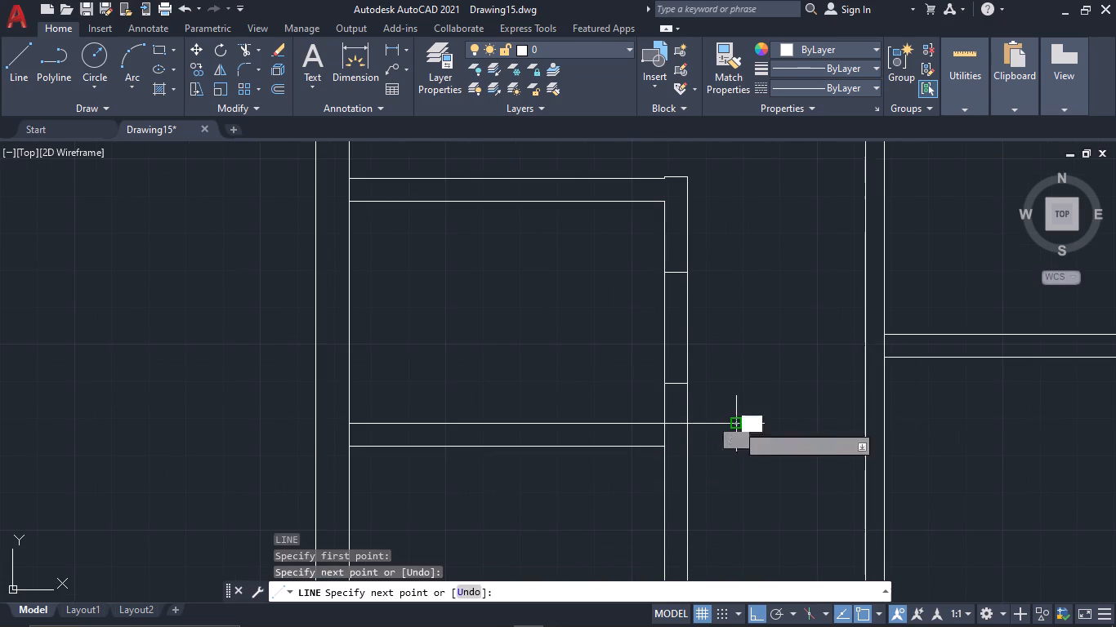
{"action": "key", "text": "Escape"}
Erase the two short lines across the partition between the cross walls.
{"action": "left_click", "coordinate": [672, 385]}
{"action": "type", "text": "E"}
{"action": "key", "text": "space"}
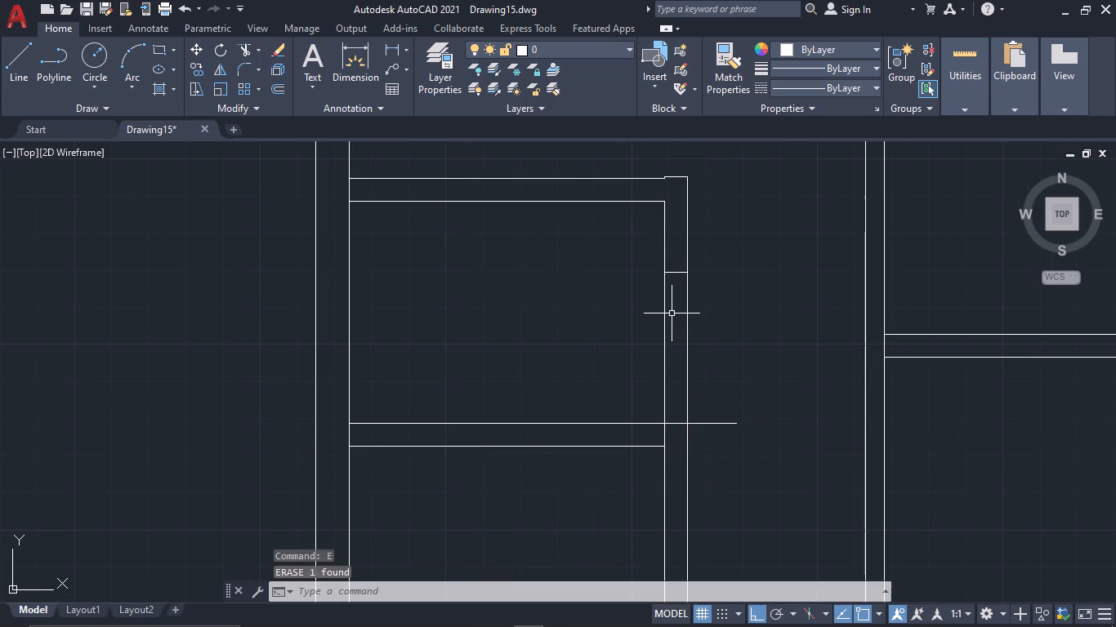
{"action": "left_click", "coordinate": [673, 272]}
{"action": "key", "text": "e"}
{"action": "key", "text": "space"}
Offset the line crossing the partition at the southern cross wall 2'6" to the north.
{"action": "left_click_drag", "start_coordinate": [738, 447], "coordinate": [729, 412]}
{"action": "left_click", "coordinate": [723, 397]}
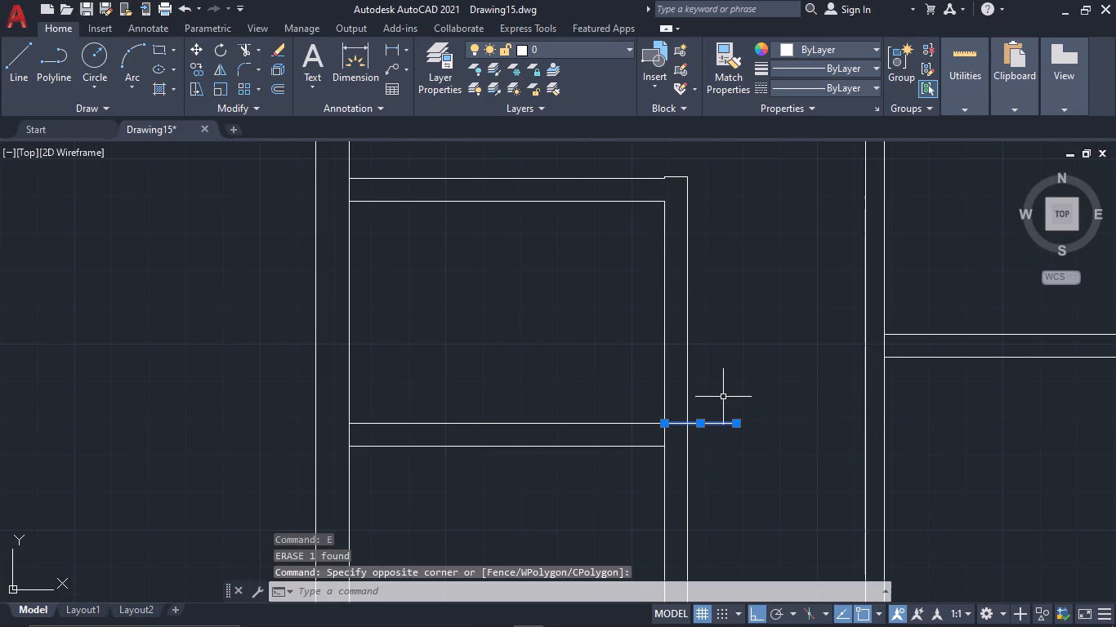
{"action": "type", "text": "OF 2'6\""}
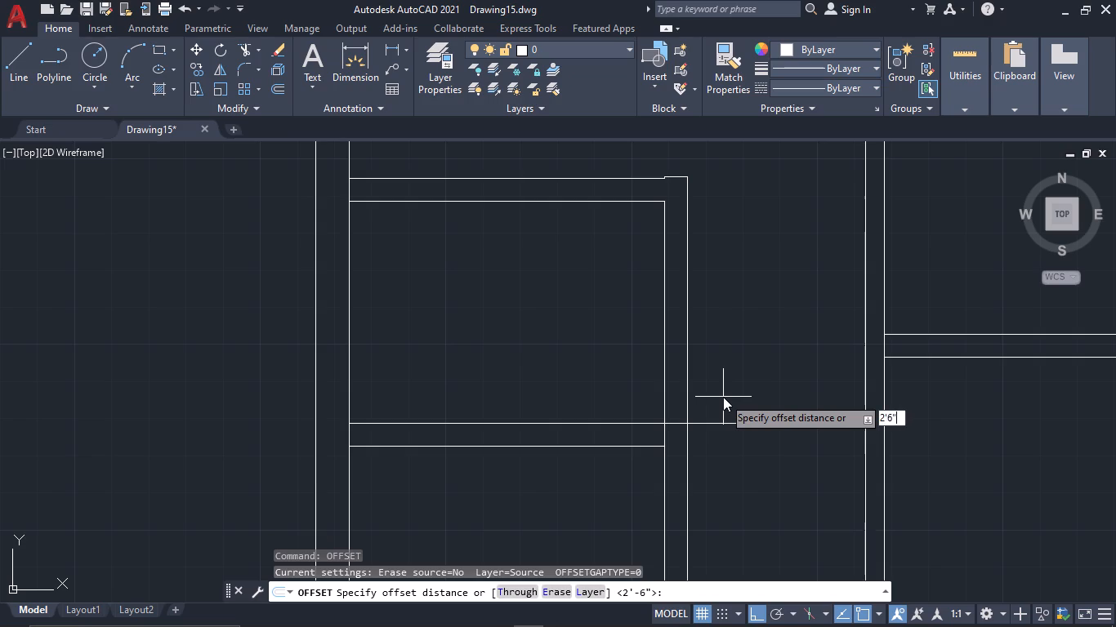
{"action": "key", "text": "space"}
{"action": "left_click", "coordinate": [725, 280]}
{"action": "key", "text": "Escape"}
Trim the partition faces between the two crossing lines and the lines' eastern overhangs to open a doorway north of the southern cross wall.
{"action": "key", "text": "t"}
{"action": "key", "text": "r"}
{"action": "key", "text": "space"}
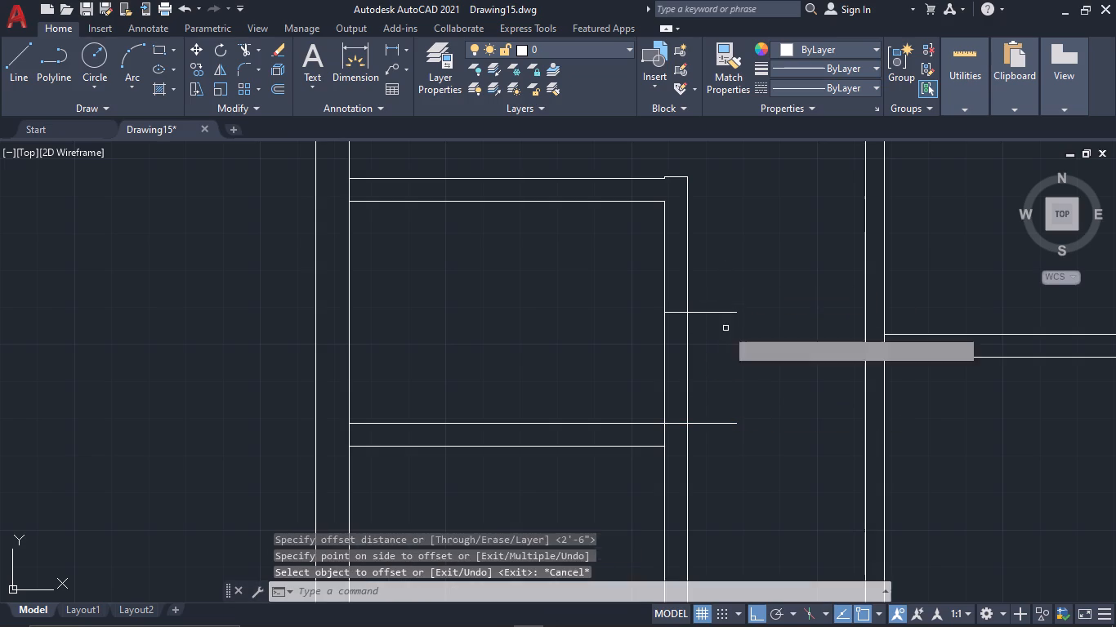
{"action": "left_click_drag", "start_coordinate": [734, 371], "coordinate": [614, 372]}
{"action": "left_click_drag", "start_coordinate": [714, 442], "coordinate": [704, 285]}
{"action": "scroll", "coordinate": [721, 325], "scroll_direction": "down", "scroll_amount": 1}
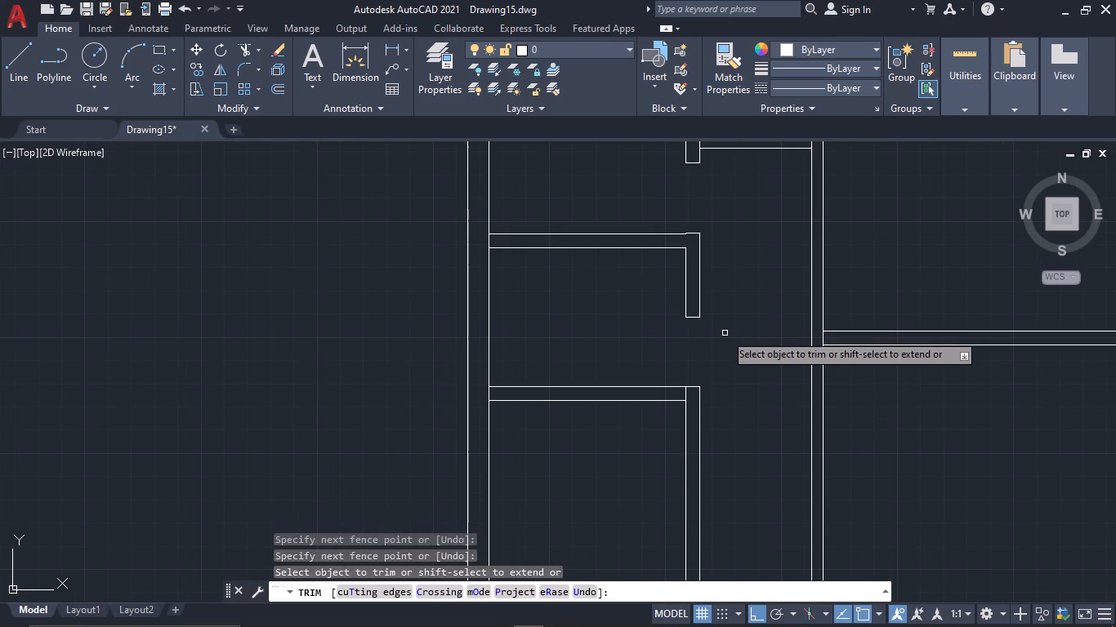
{"action": "key", "text": "Escape"}
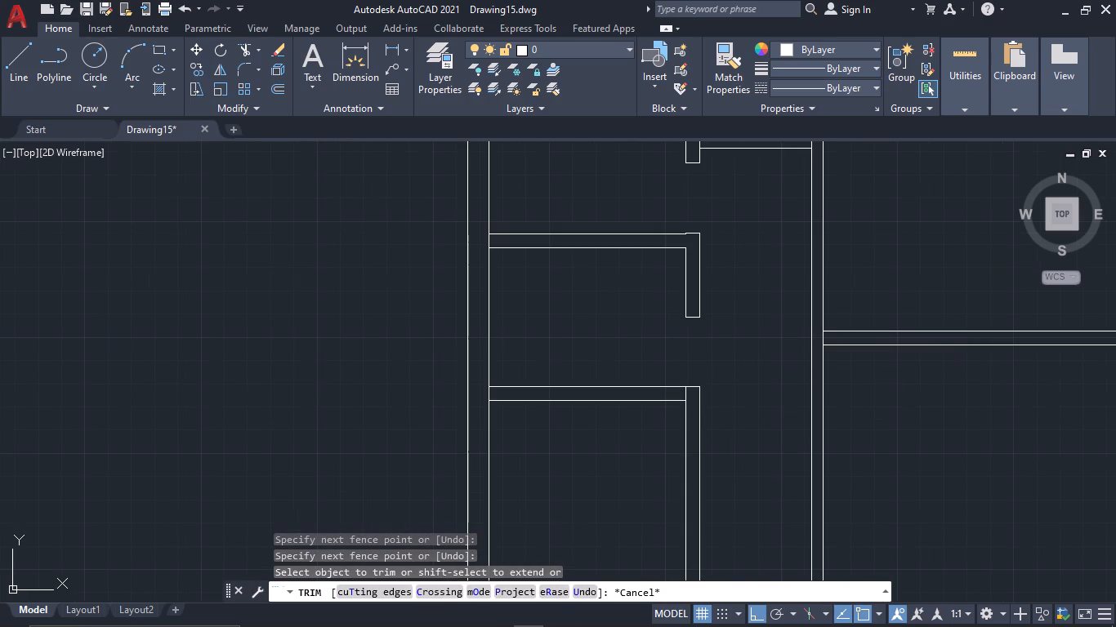
Trim the partition's west face between the southern cross wall's two lines.
{"action": "type", "text": "TR"}
{"action": "key", "text": "space"}
{"action": "scroll", "coordinate": [711, 399], "scroll_direction": "up", "scroll_amount": 2}
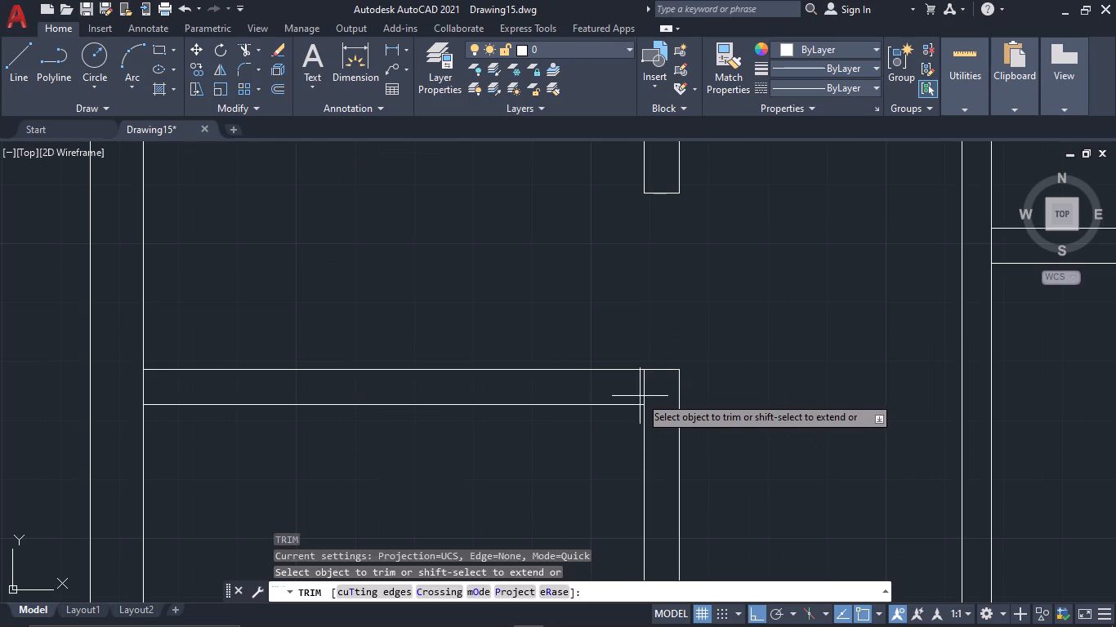
{"action": "left_click", "coordinate": [640, 396]}
{"action": "left_click", "coordinate": [646, 401]}
{"action": "scroll", "coordinate": [677, 486], "scroll_direction": "down", "scroll_amount": 3}
{"action": "key", "text": "Escape"}
Draw an L-shaped line between the cross walls, from the partition's west face about 5' west and south to the southern cross wall.
{"action": "middle_click_drag", "start_coordinate": [706, 494], "coordinate": [702, 451]}
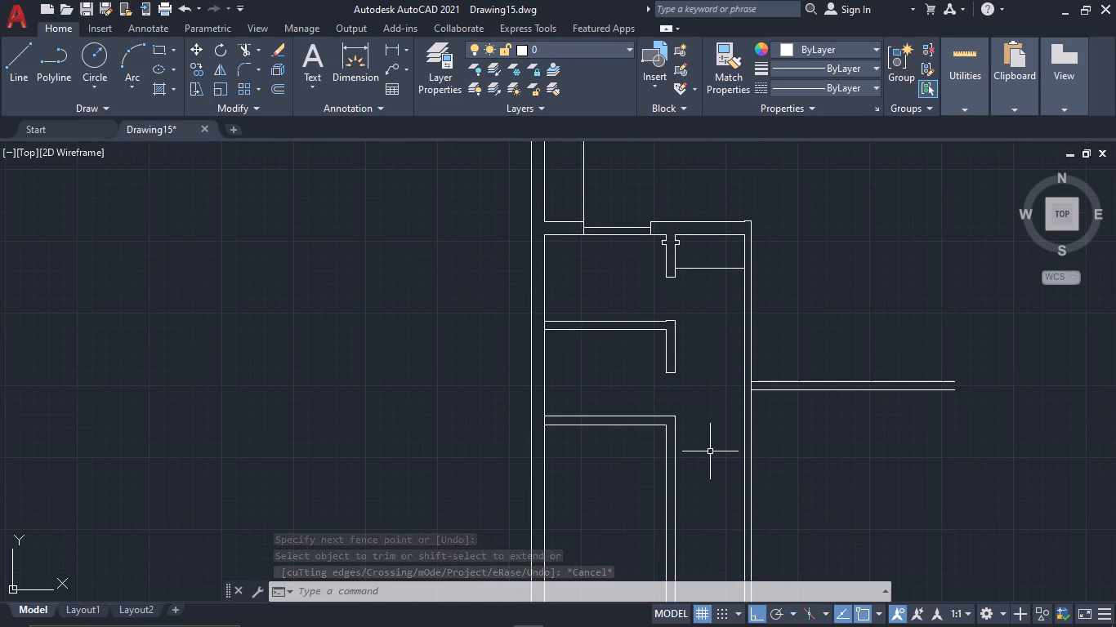
{"action": "key", "text": "l"}
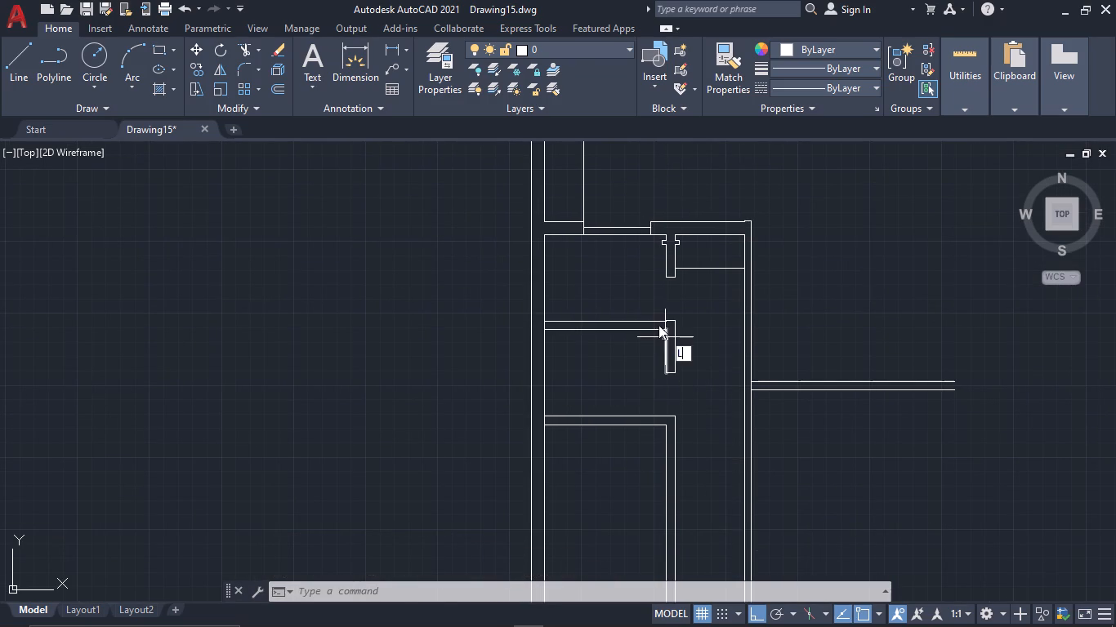
{"action": "key", "text": "space"}
{"action": "scroll", "coordinate": [667, 331], "scroll_direction": "up", "scroll_amount": 3}
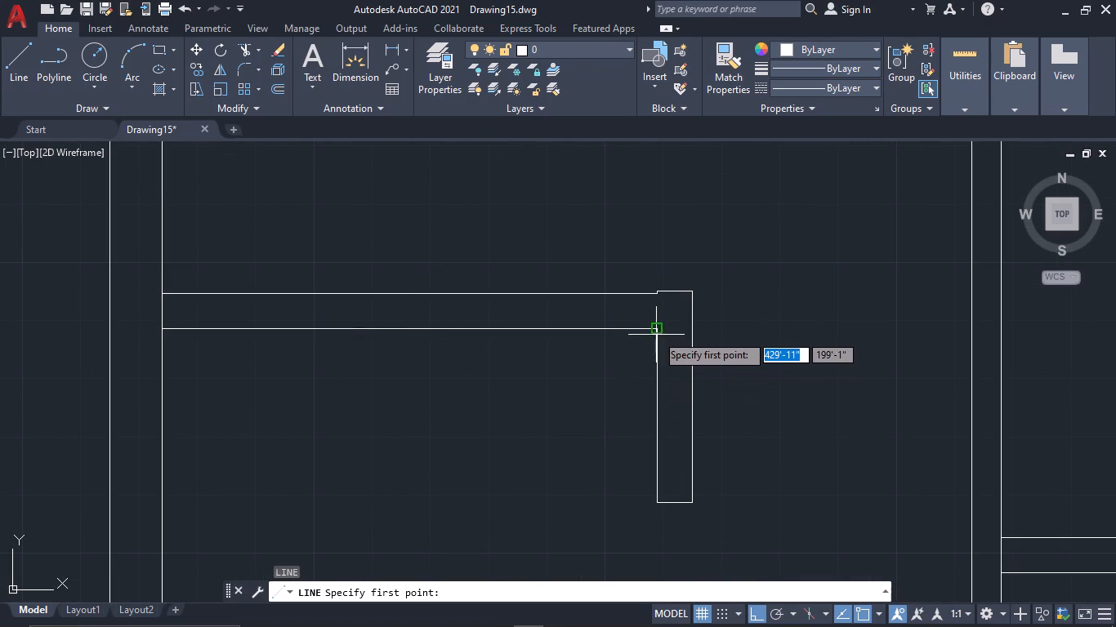
{"action": "left_click", "coordinate": [654, 395]}
{"action": "middle_click_drag", "start_coordinate": [480, 428], "coordinate": [708, 330]}
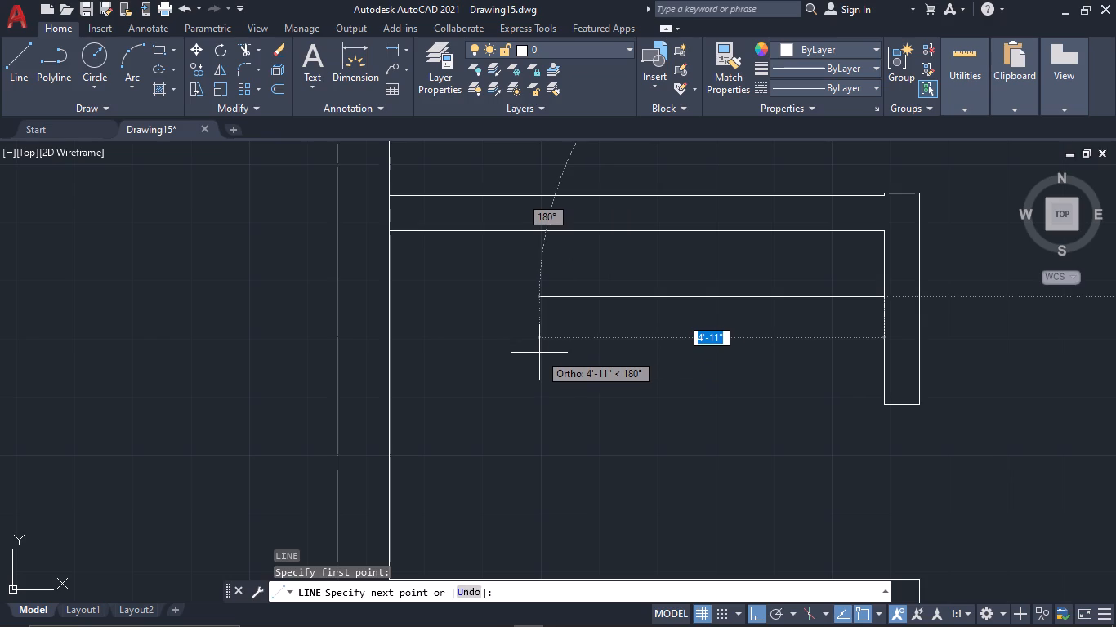
{"action": "left_click", "coordinate": [531, 354]}
{"action": "scroll", "coordinate": [548, 413], "scroll_direction": "down", "scroll_amount": 2}
{"action": "middle_click_drag", "start_coordinate": [552, 435], "coordinate": [560, 343]}
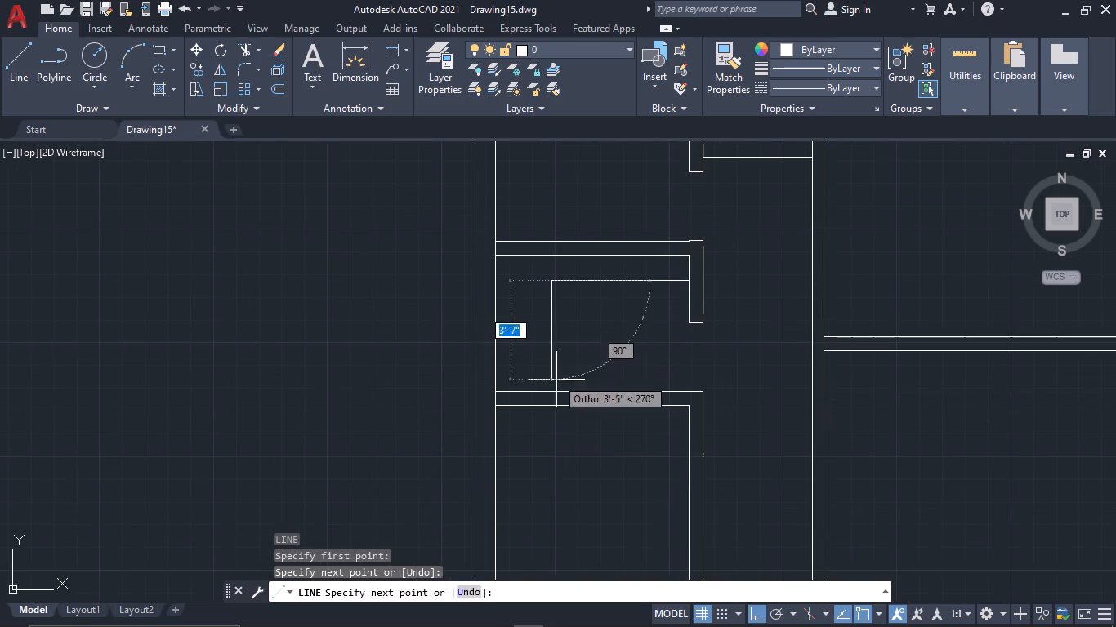
{"action": "left_click", "coordinate": [552, 388]}
{"action": "key", "text": "Escape"}
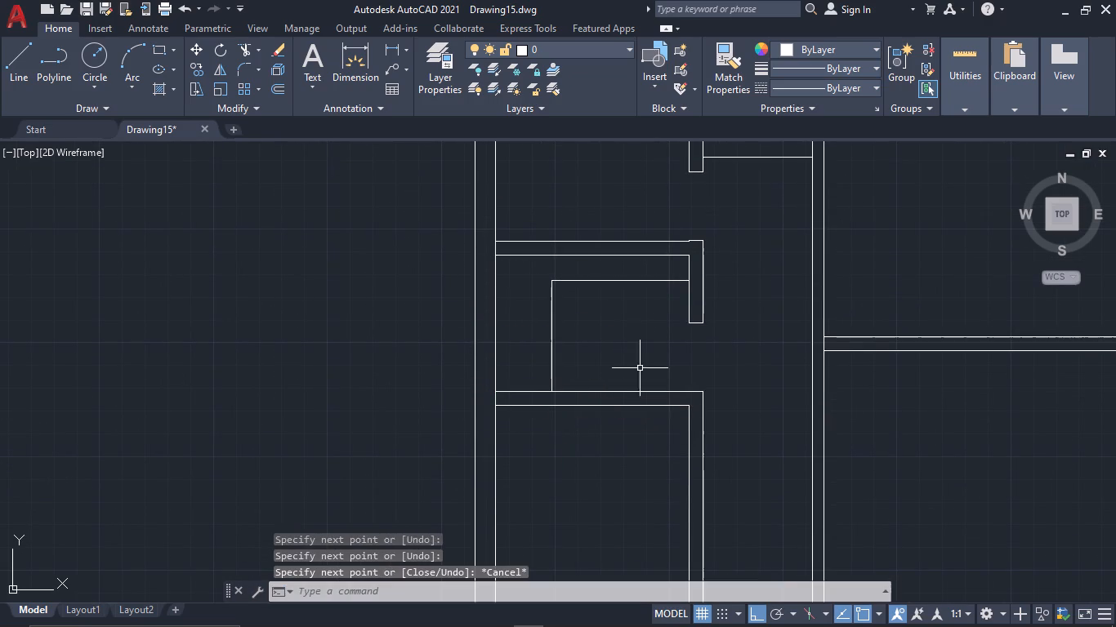
Make the hidden linetype JIS_02_1.2 the current linetype.
{"action": "middle_click_drag", "start_coordinate": [719, 368], "coordinate": [595, 373]}
{"action": "key", "text": "Tab"}
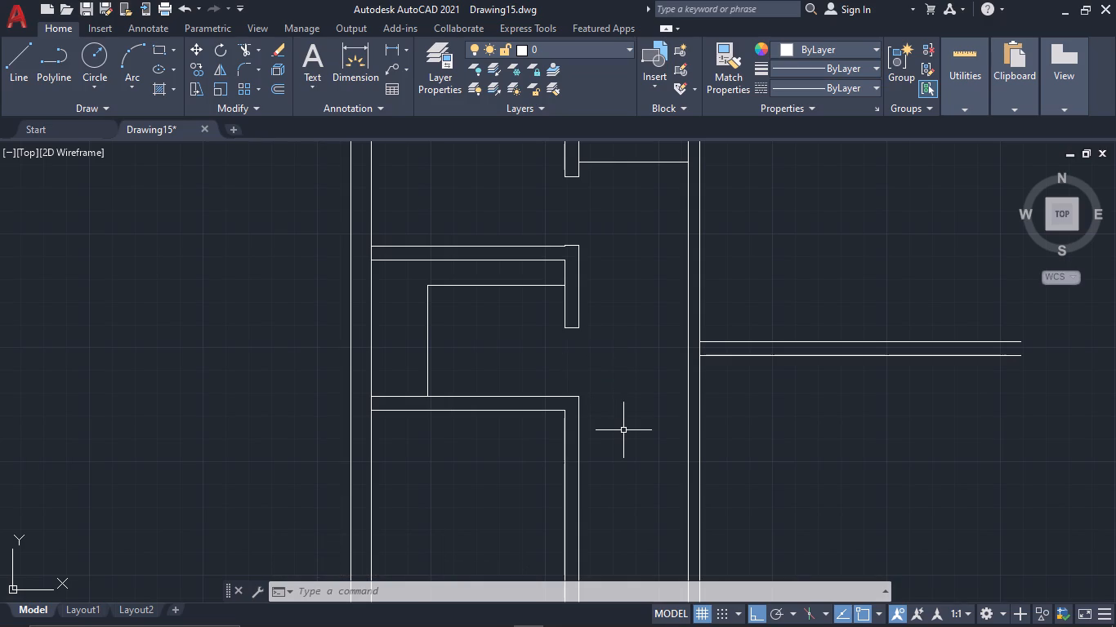
{"action": "scroll", "coordinate": [650, 392], "scroll_direction": "down", "scroll_amount": 2}
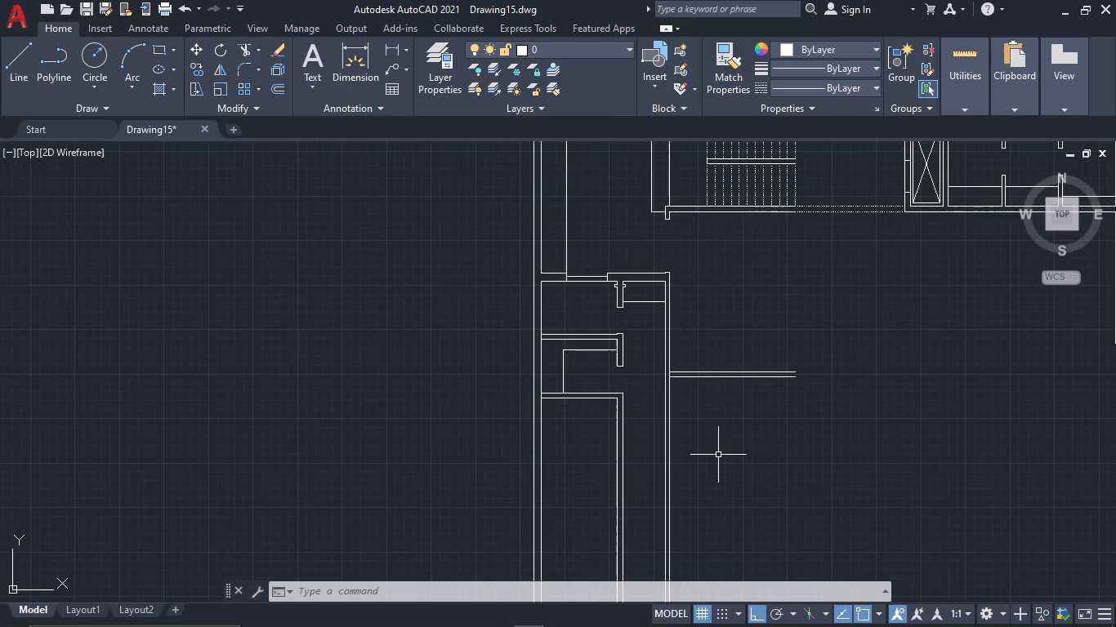
{"action": "middle_click_drag", "start_coordinate": [771, 330], "coordinate": [683, 451]}
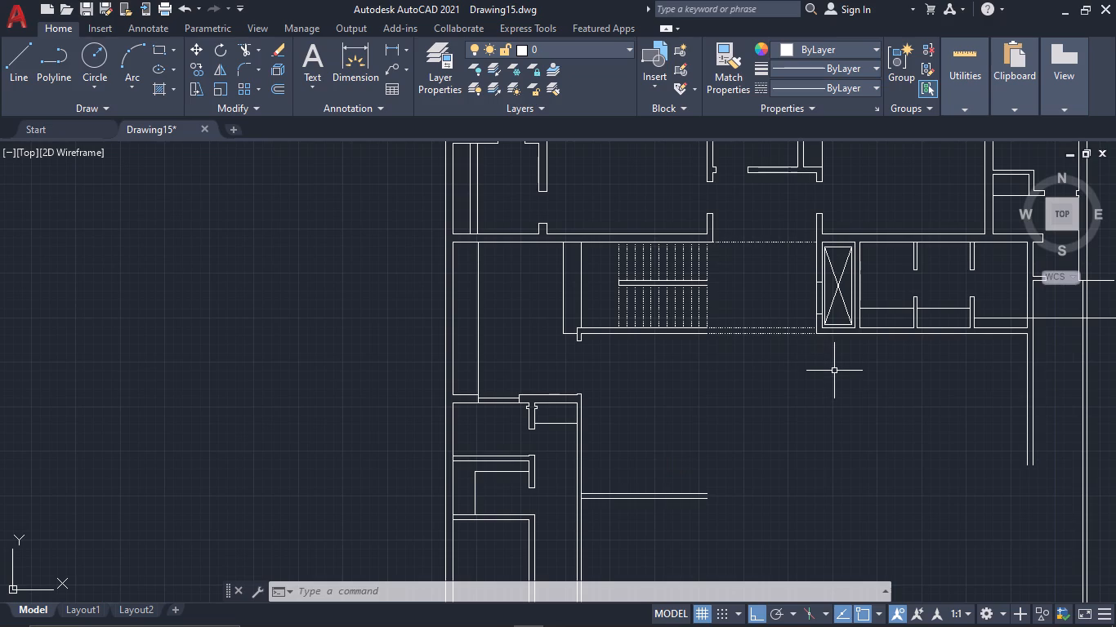
{"action": "scroll", "coordinate": [824, 402], "scroll_direction": "down", "scroll_amount": 1}
{"action": "middle_click_drag", "start_coordinate": [824, 407], "coordinate": [713, 415]}
{"action": "scroll", "coordinate": [713, 415], "scroll_direction": "up", "scroll_amount": 1}
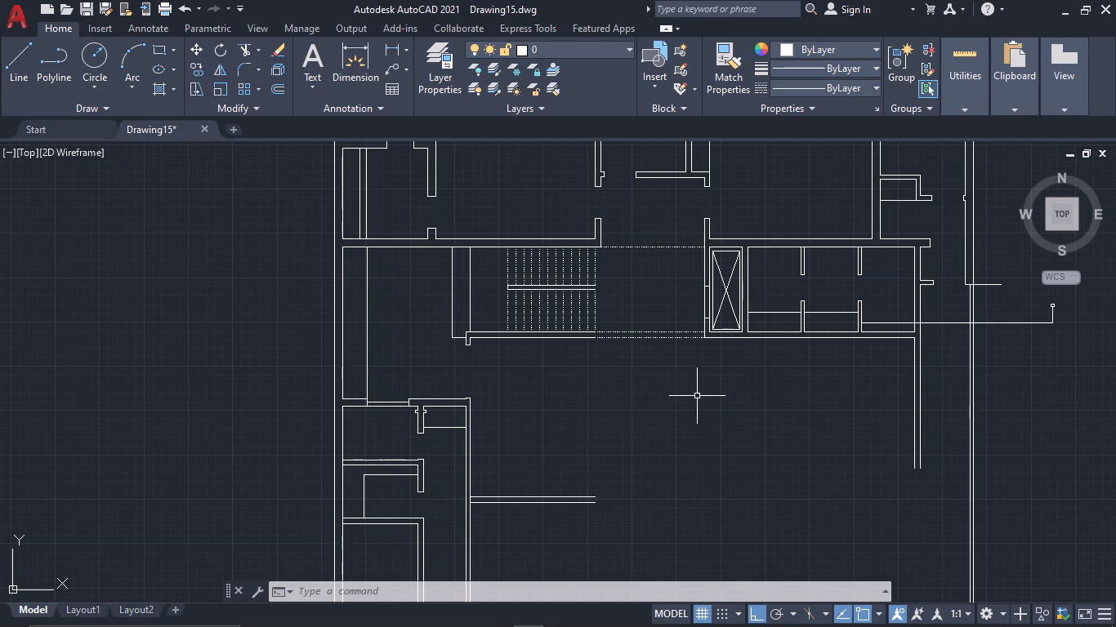
{"action": "scroll", "coordinate": [744, 430], "scroll_direction": "up", "scroll_amount": 1}
{"action": "key", "text": "l"}
{"action": "key", "text": "t"}
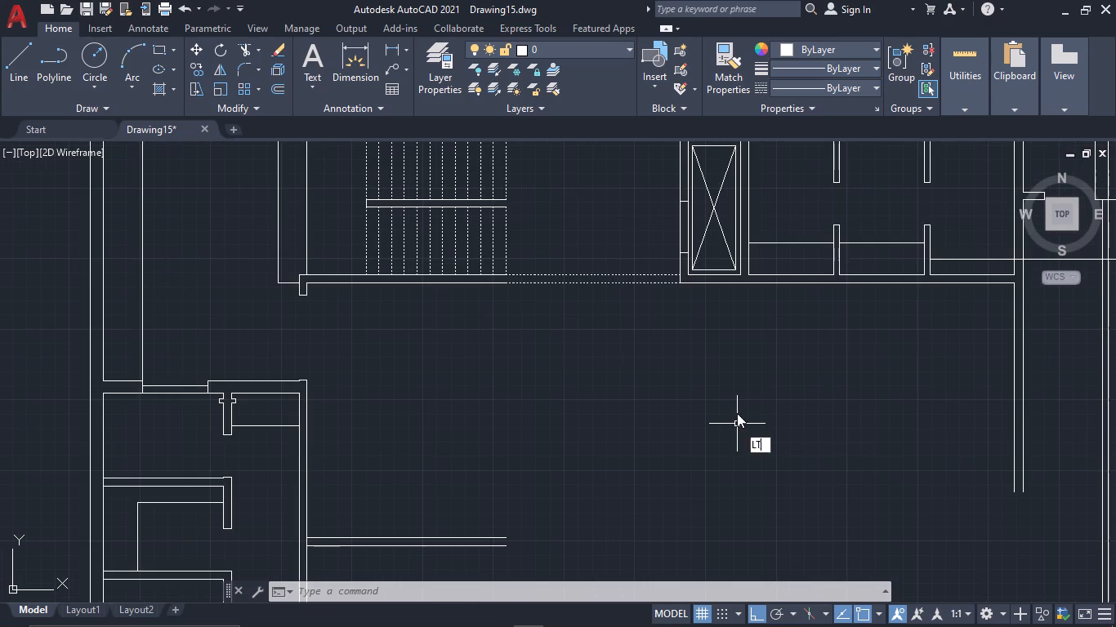
{"action": "key", "text": "space"}
{"action": "double_click", "coordinate": [642, 304]}
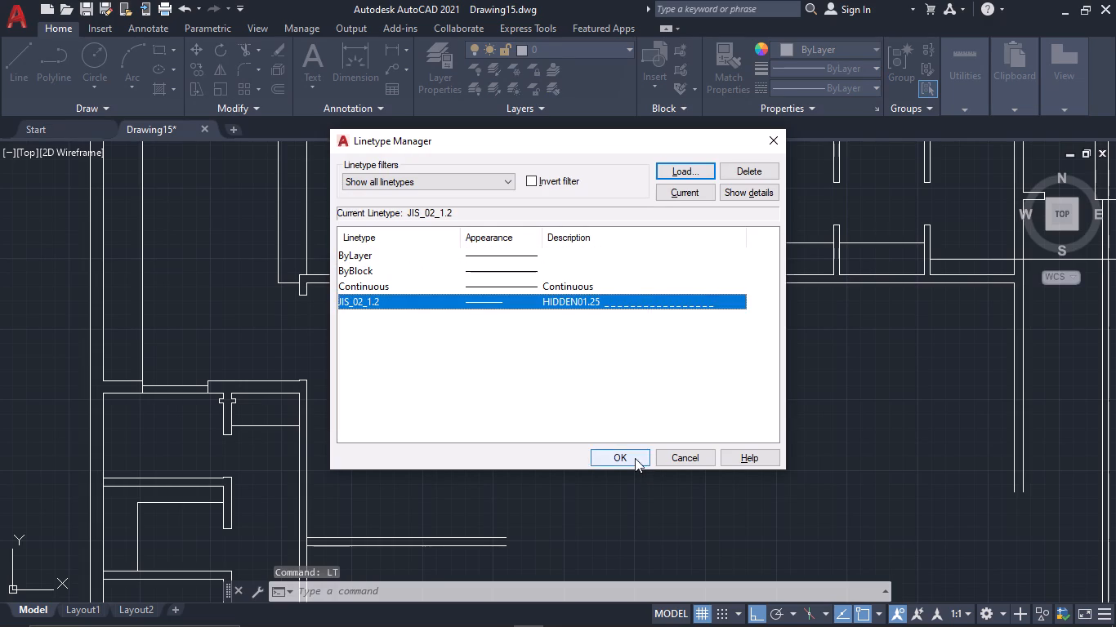
{"action": "left_click", "coordinate": [635, 458]}
Draw two parallel dashed lines from the wall below the crossed shaft's west side south to the level of the short eastward wall, the eastern one about 16' long.
{"action": "key", "text": "l"}
{"action": "key", "text": "space"}
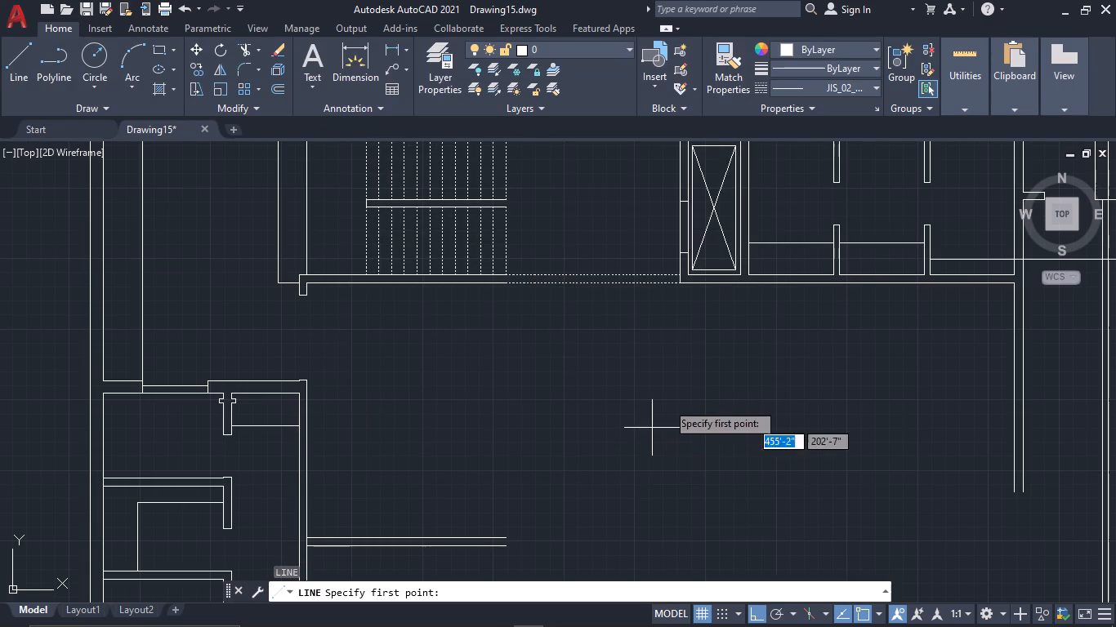
{"action": "left_click", "coordinate": [678, 290]}
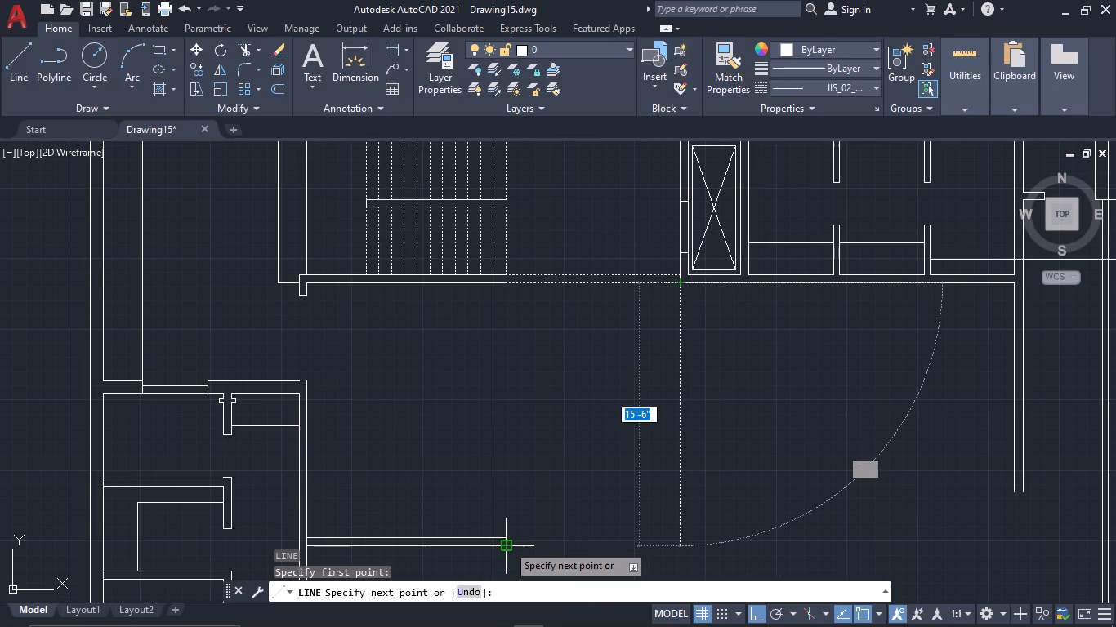
{"action": "left_click", "coordinate": [677, 534]}
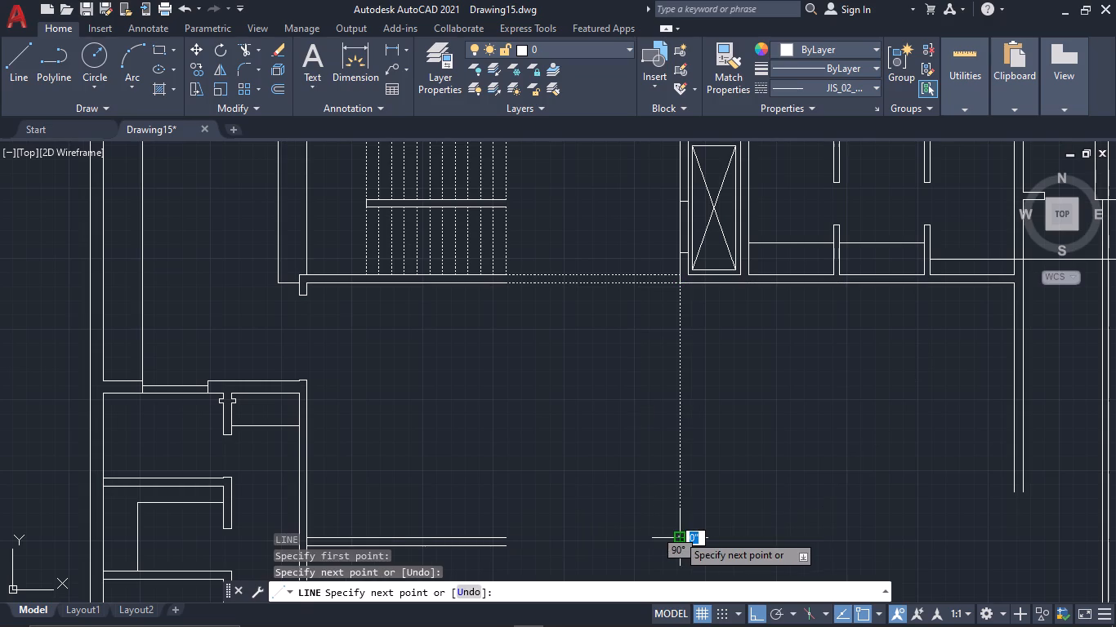
{"action": "key", "text": "Escape"}
{"action": "key", "text": "l"}
{"action": "key", "text": "space"}
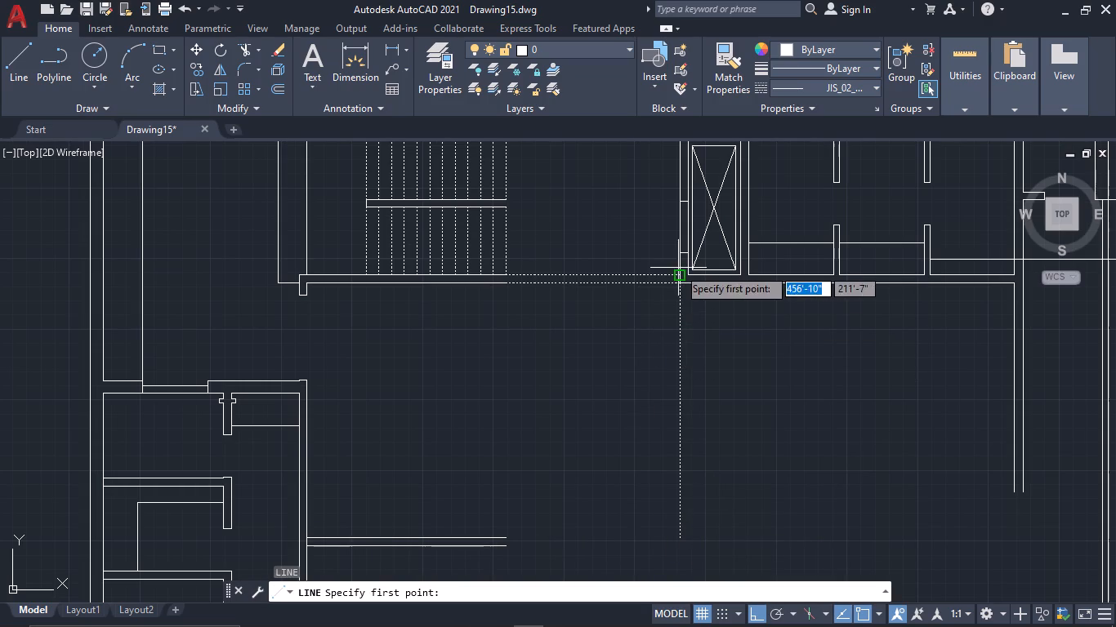
{"action": "left_click", "coordinate": [691, 278]}
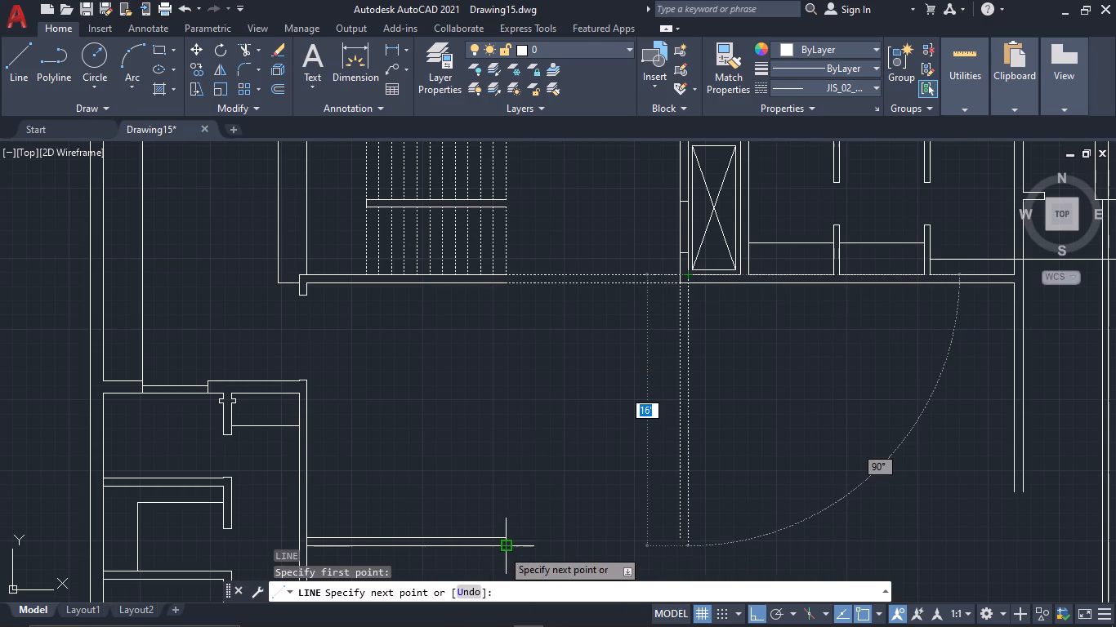
{"action": "left_click", "coordinate": [694, 542]}
{"action": "key", "text": "Escape"}
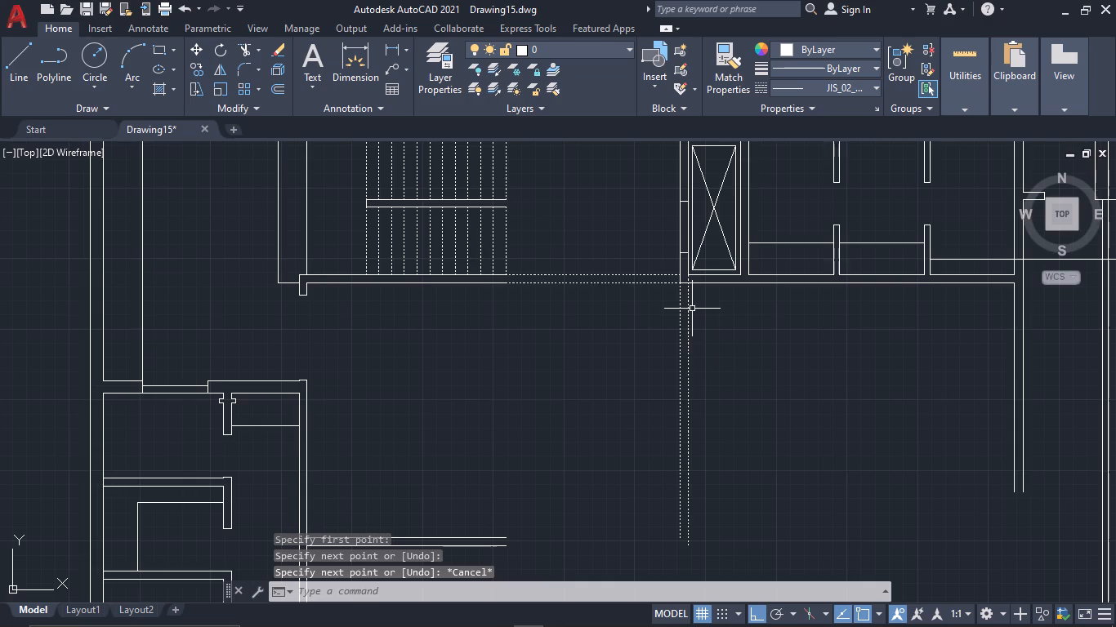
Trim the piece of the eastern dashed line that crosses the wall thickness below the shaft.
{"action": "scroll", "coordinate": [692, 309], "scroll_direction": "up", "scroll_amount": 1}
{"action": "type", "text": "TR"}
{"action": "key", "text": "space"}
{"action": "left_click", "coordinate": [683, 262]}
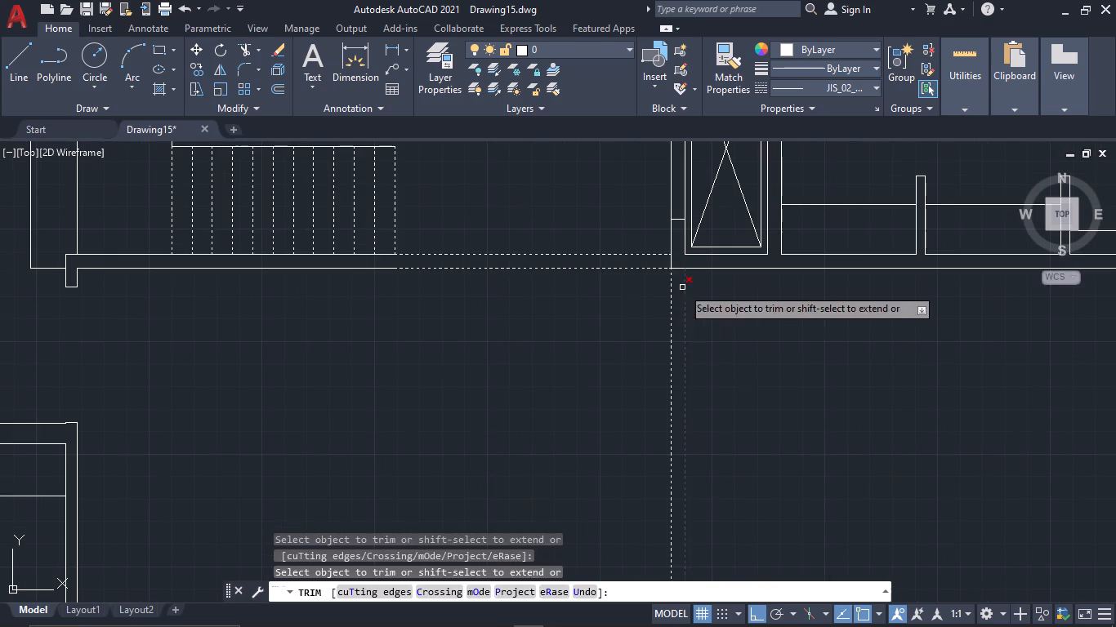
{"action": "key", "text": "Escape"}
Extend both lines of the short eastward wall east to the pair of dashed lines.
{"action": "scroll", "coordinate": [708, 381], "scroll_direction": "down", "scroll_amount": 1}
{"action": "middle_click_drag", "start_coordinate": [708, 381], "coordinate": [680, 346]}
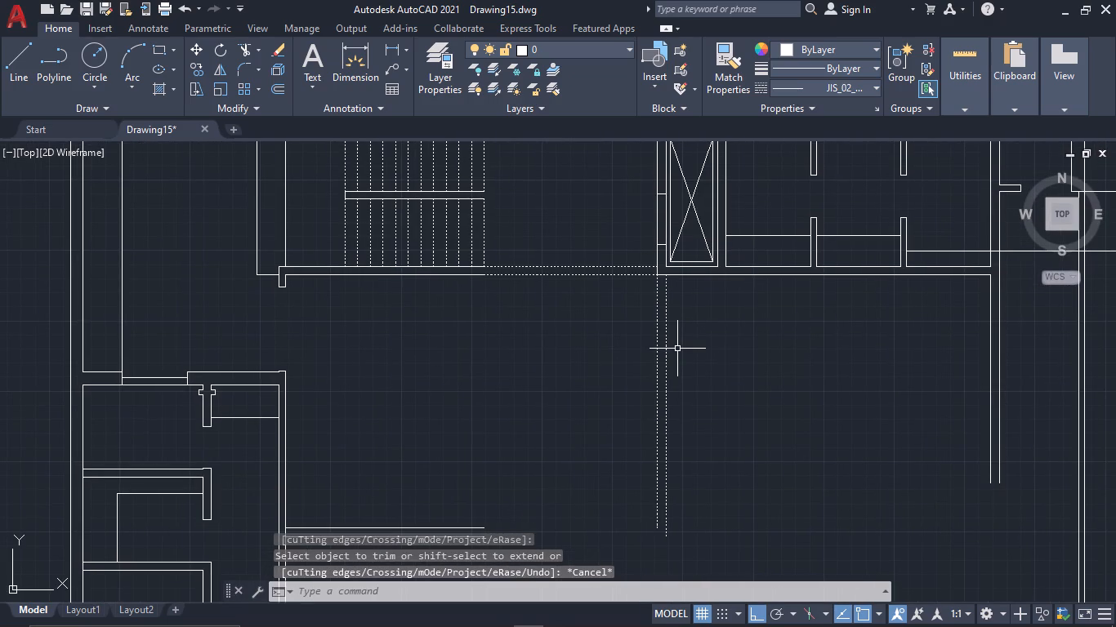
{"action": "scroll", "coordinate": [716, 395], "scroll_direction": "down", "scroll_amount": 1}
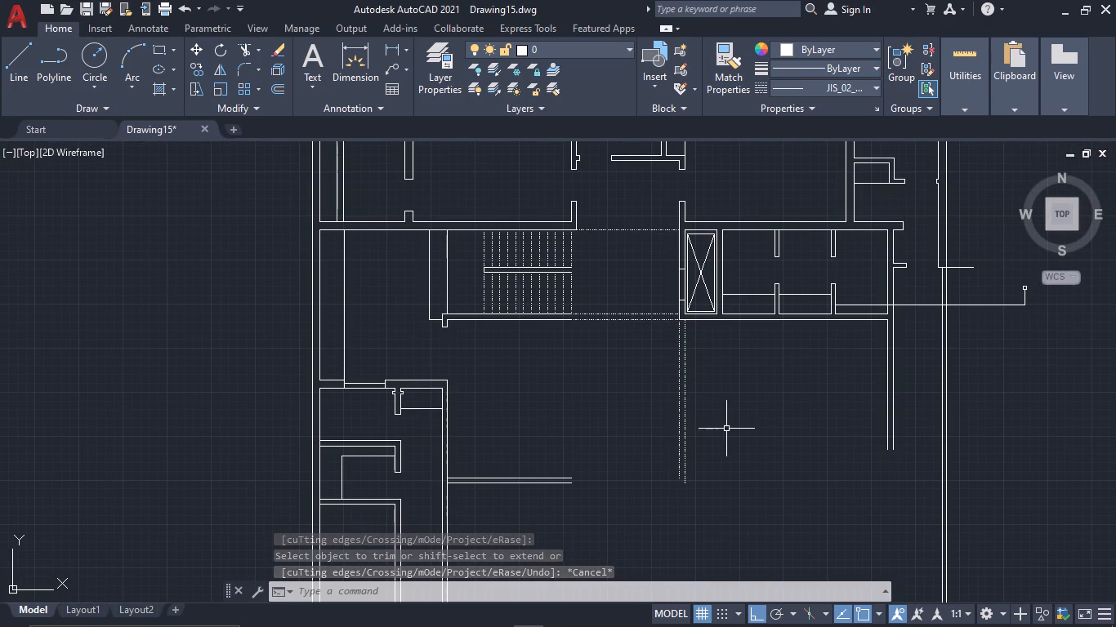
{"action": "middle_click_drag", "start_coordinate": [730, 448], "coordinate": [732, 385]}
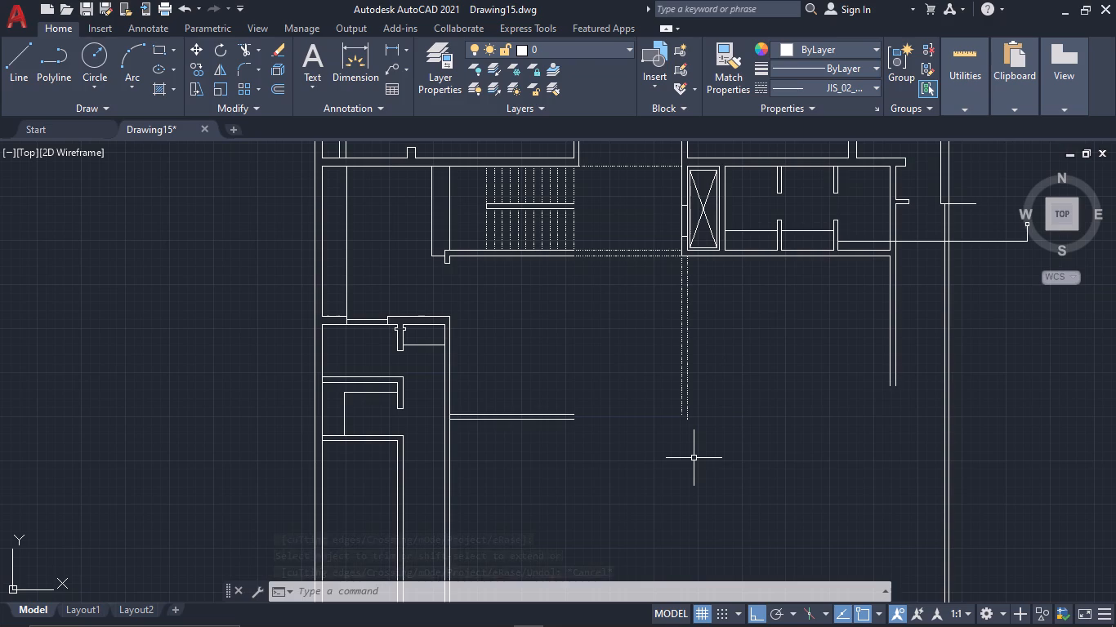
{"action": "type", "text": "EX"}
{"action": "key", "text": "space"}
{"action": "scroll", "coordinate": [533, 473], "scroll_direction": "up", "scroll_amount": 1}
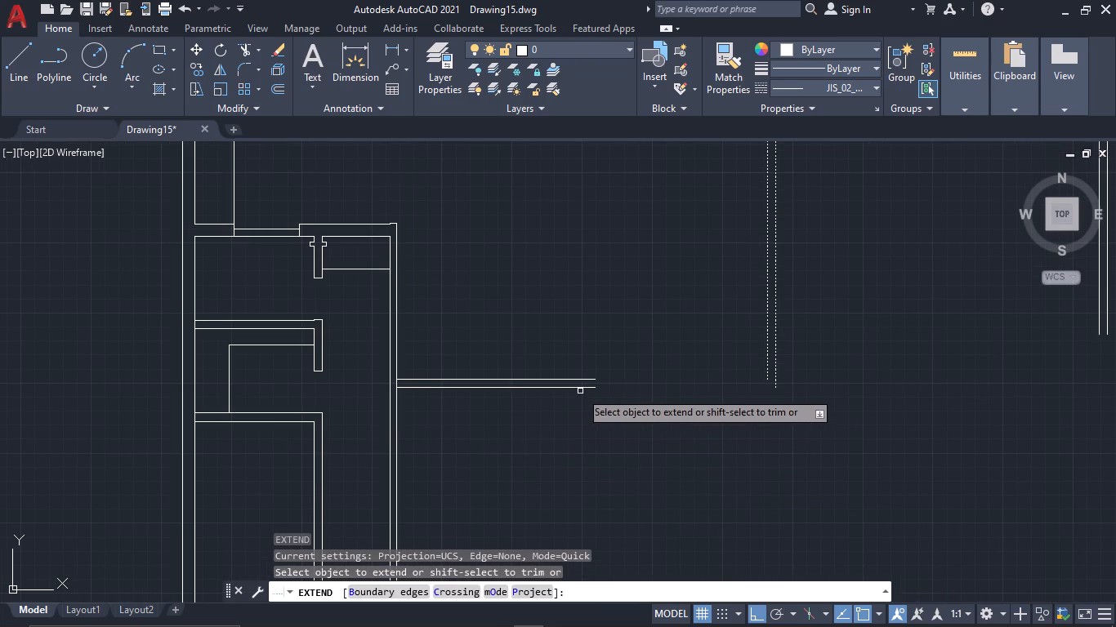
{"action": "left_click", "coordinate": [581, 390]}
{"action": "key", "text": "e"}
{"action": "key", "text": "x"}
{"action": "key", "text": "space"}
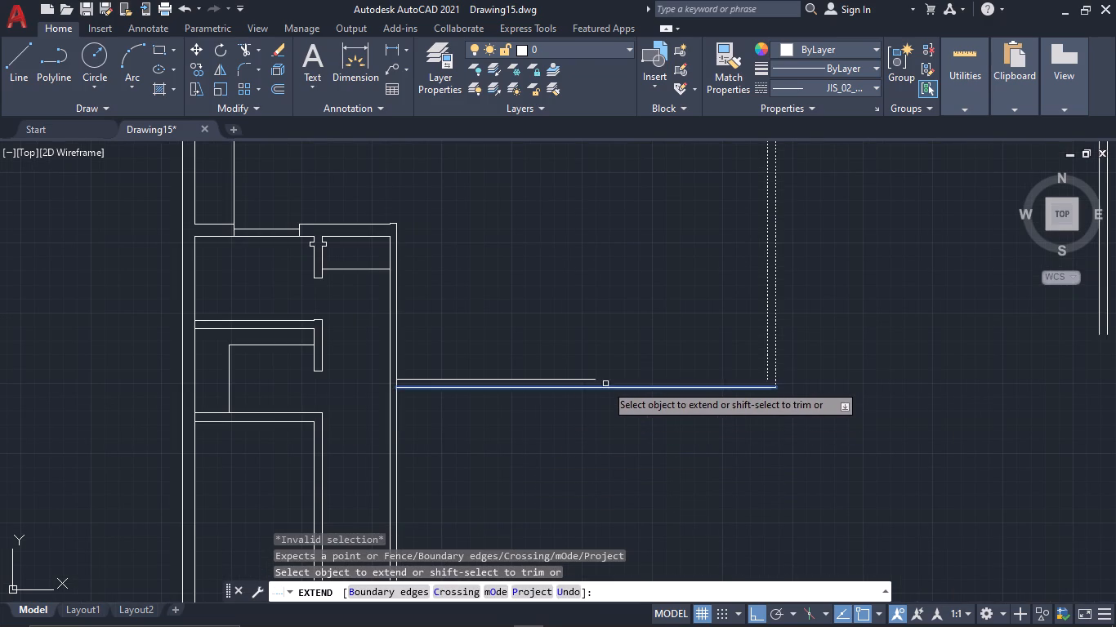
{"action": "left_click", "coordinate": [595, 379]}
{"action": "key", "text": "Escape"}
{"action": "scroll", "coordinate": [807, 381], "scroll_direction": "down", "scroll_amount": 1}
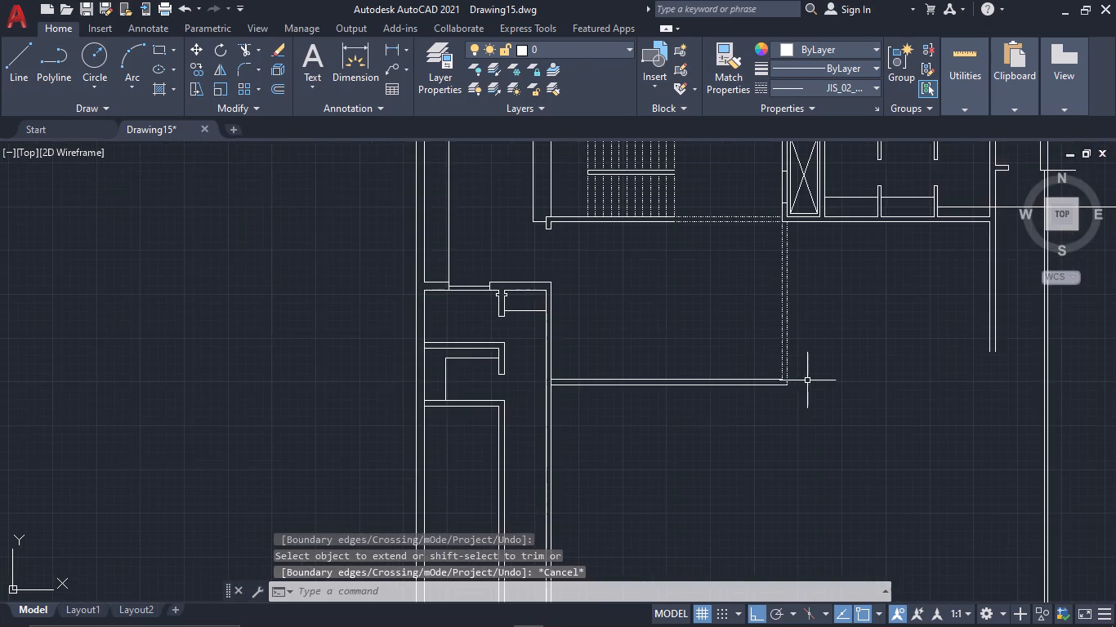
{"action": "middle_click_drag", "start_coordinate": [807, 380], "coordinate": [766, 407]}
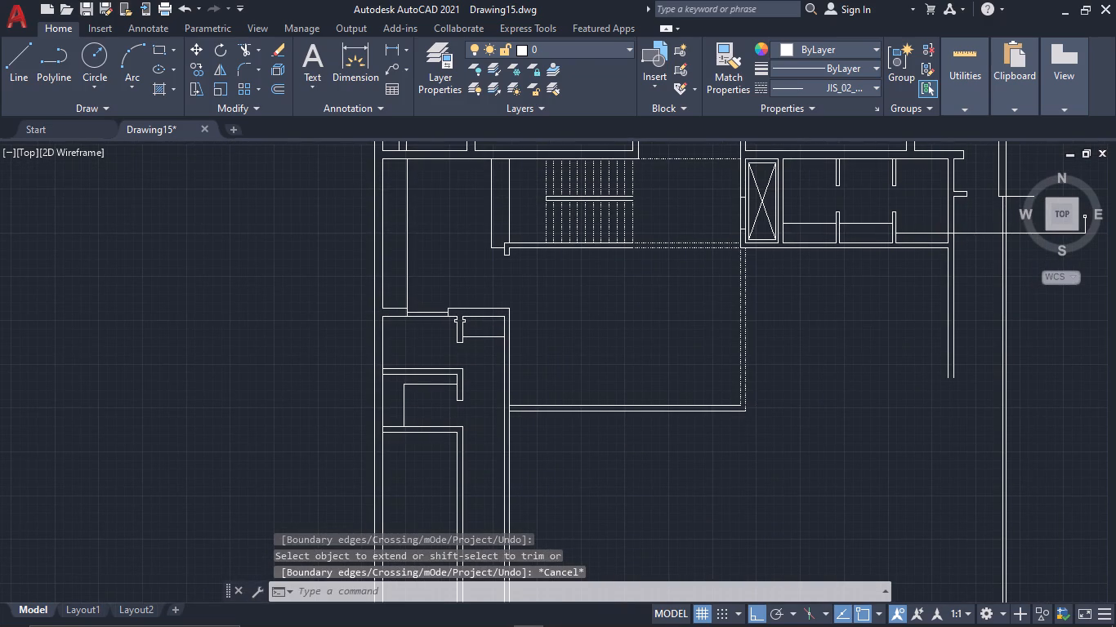
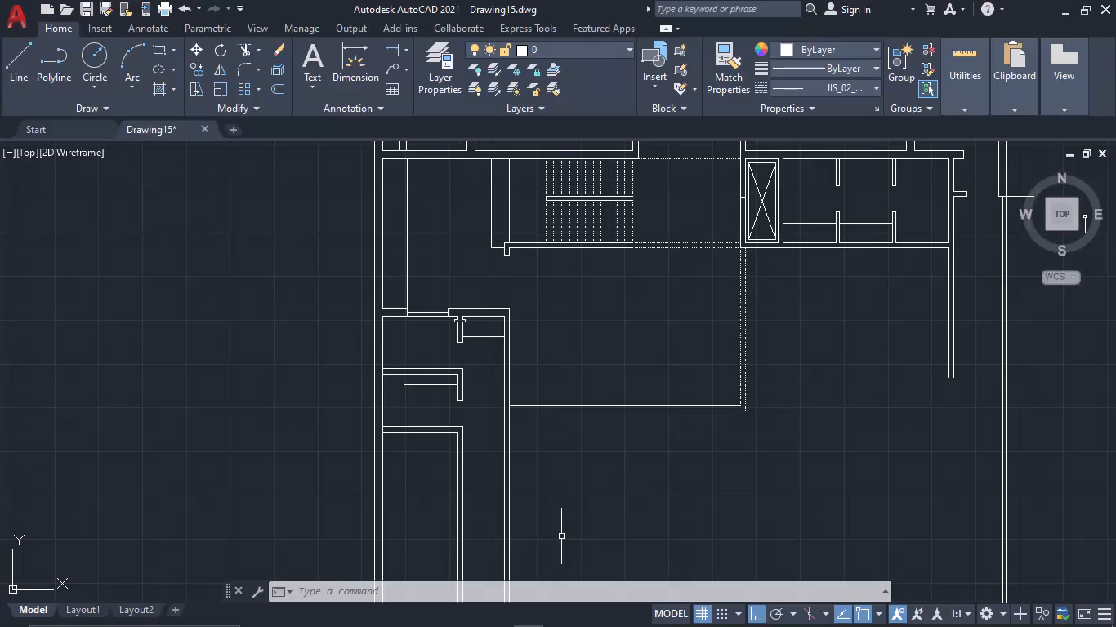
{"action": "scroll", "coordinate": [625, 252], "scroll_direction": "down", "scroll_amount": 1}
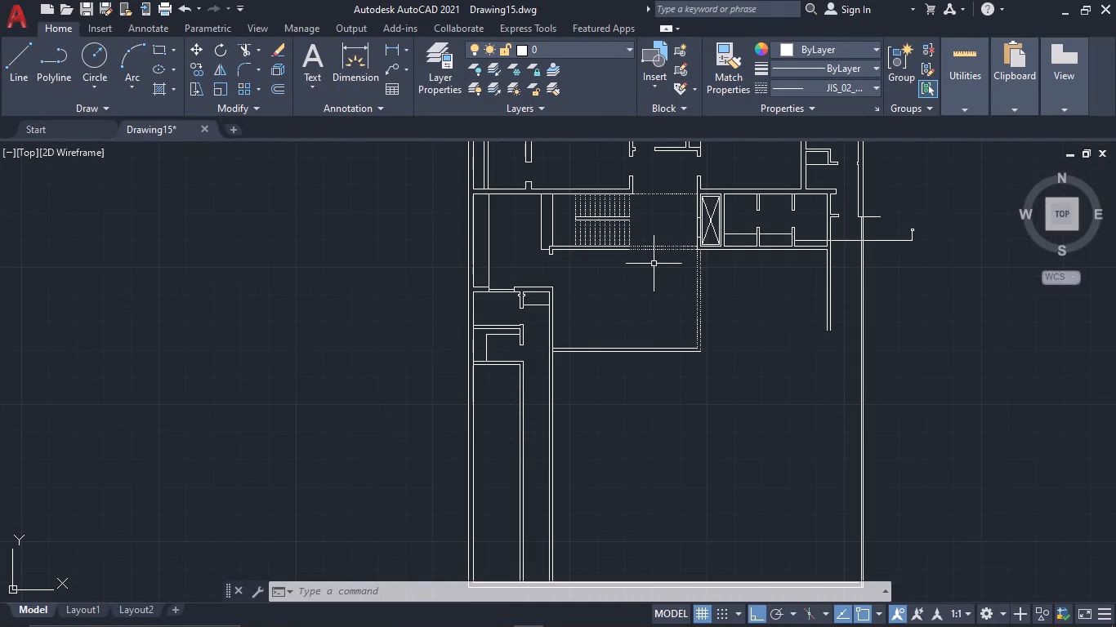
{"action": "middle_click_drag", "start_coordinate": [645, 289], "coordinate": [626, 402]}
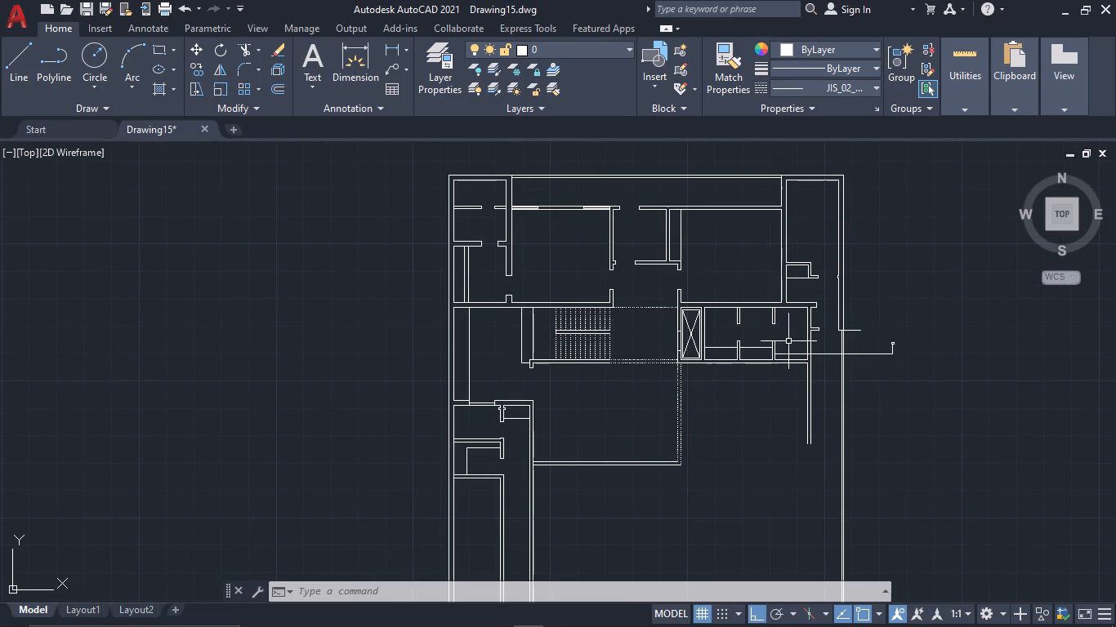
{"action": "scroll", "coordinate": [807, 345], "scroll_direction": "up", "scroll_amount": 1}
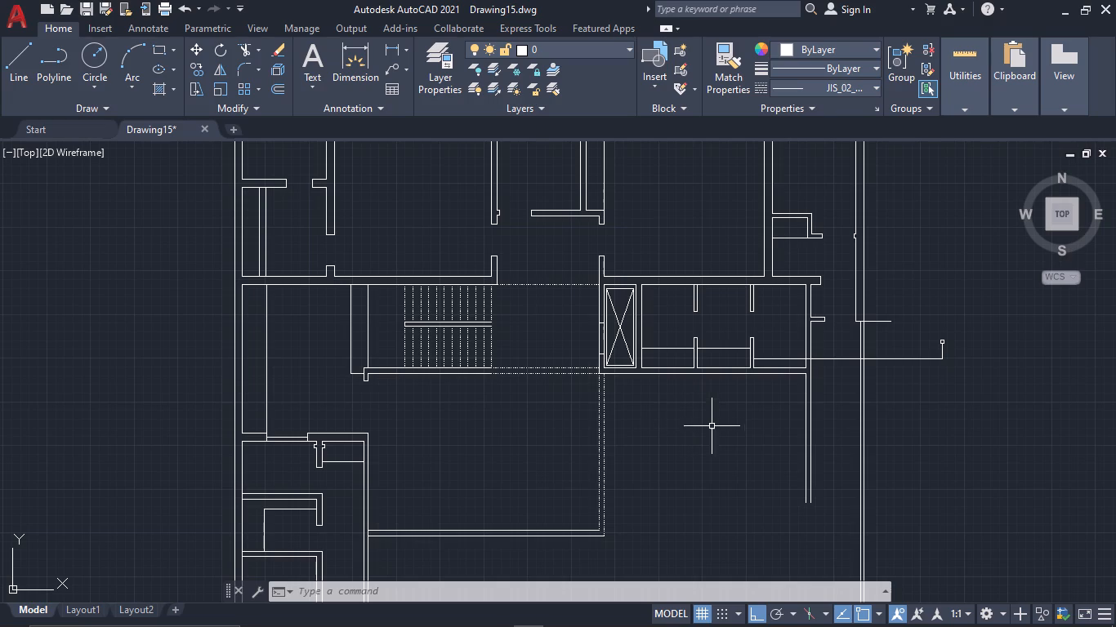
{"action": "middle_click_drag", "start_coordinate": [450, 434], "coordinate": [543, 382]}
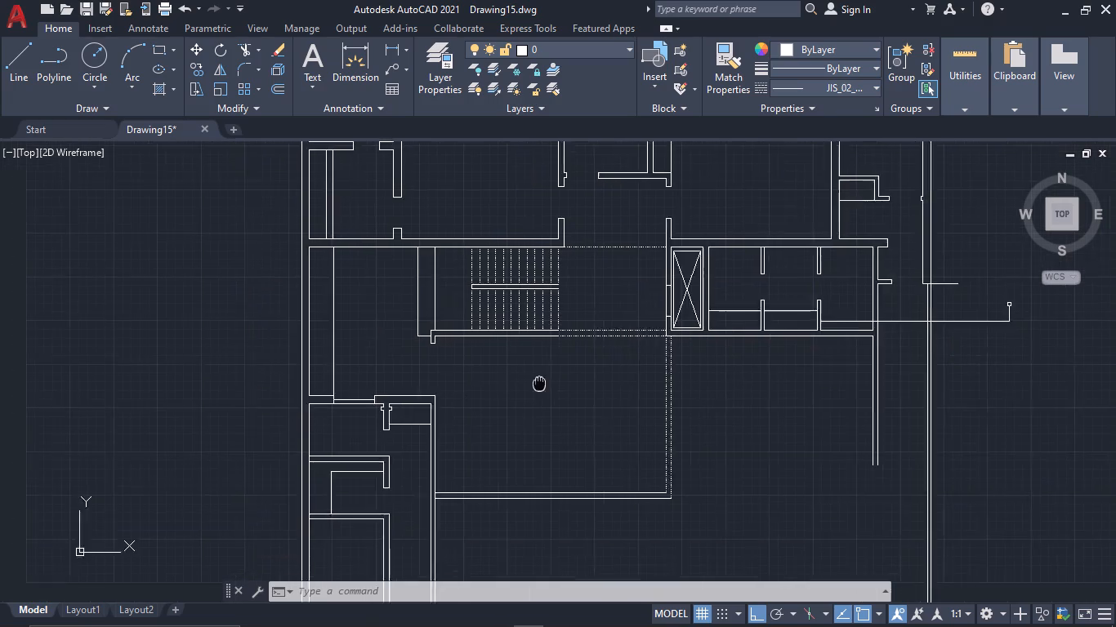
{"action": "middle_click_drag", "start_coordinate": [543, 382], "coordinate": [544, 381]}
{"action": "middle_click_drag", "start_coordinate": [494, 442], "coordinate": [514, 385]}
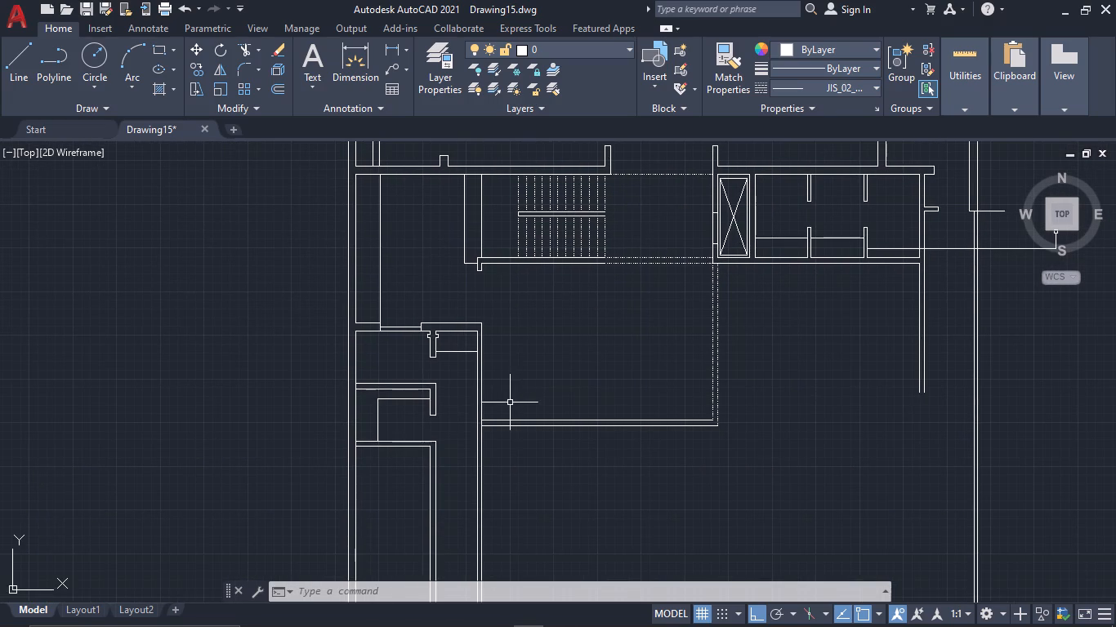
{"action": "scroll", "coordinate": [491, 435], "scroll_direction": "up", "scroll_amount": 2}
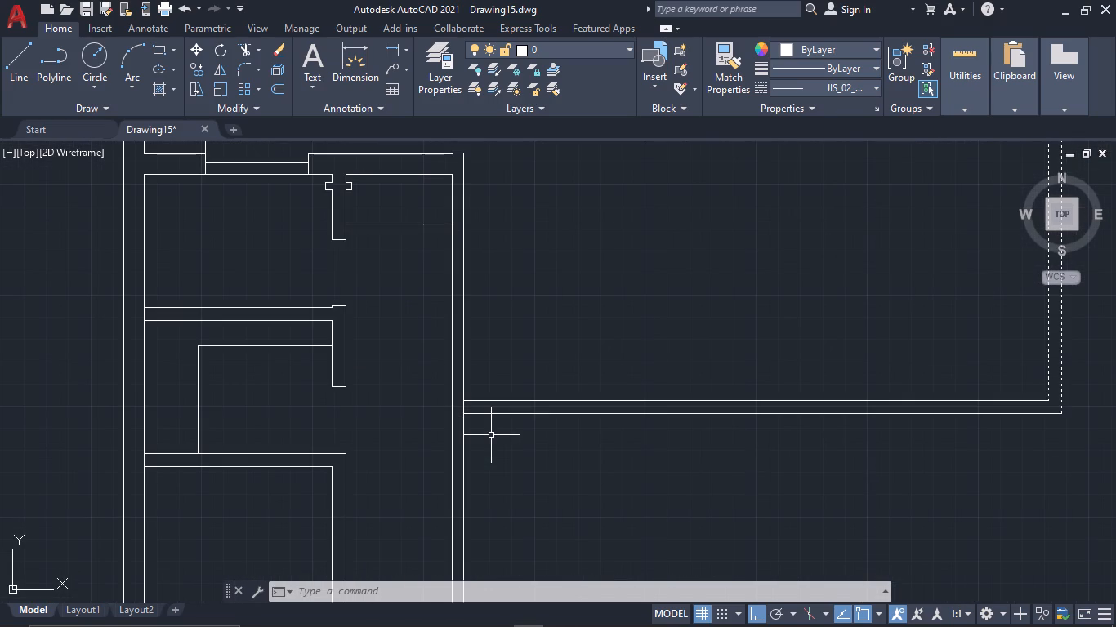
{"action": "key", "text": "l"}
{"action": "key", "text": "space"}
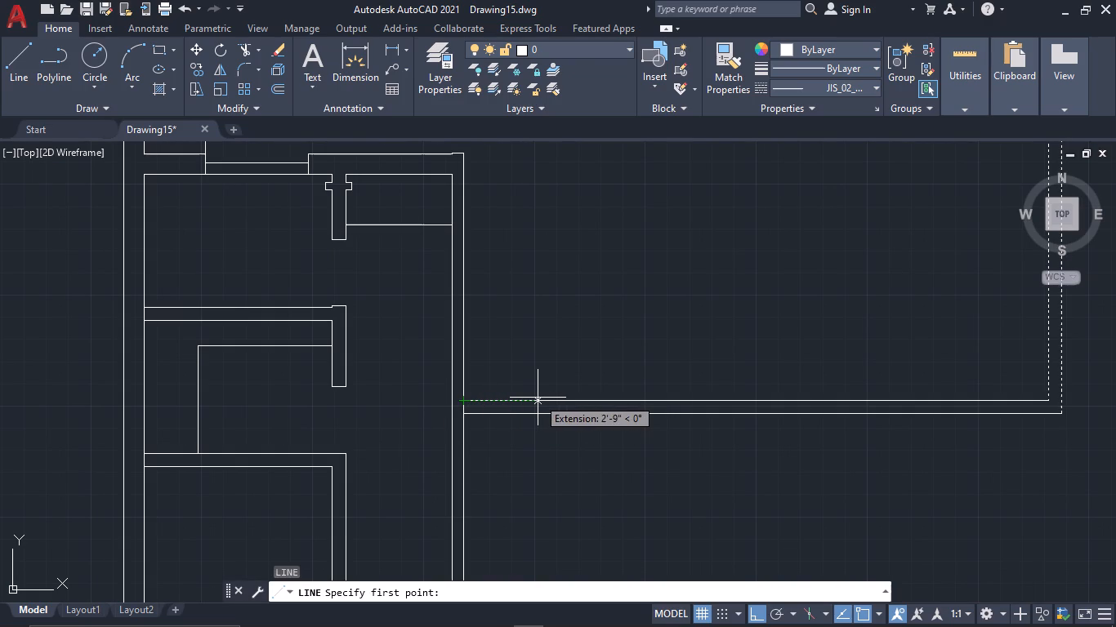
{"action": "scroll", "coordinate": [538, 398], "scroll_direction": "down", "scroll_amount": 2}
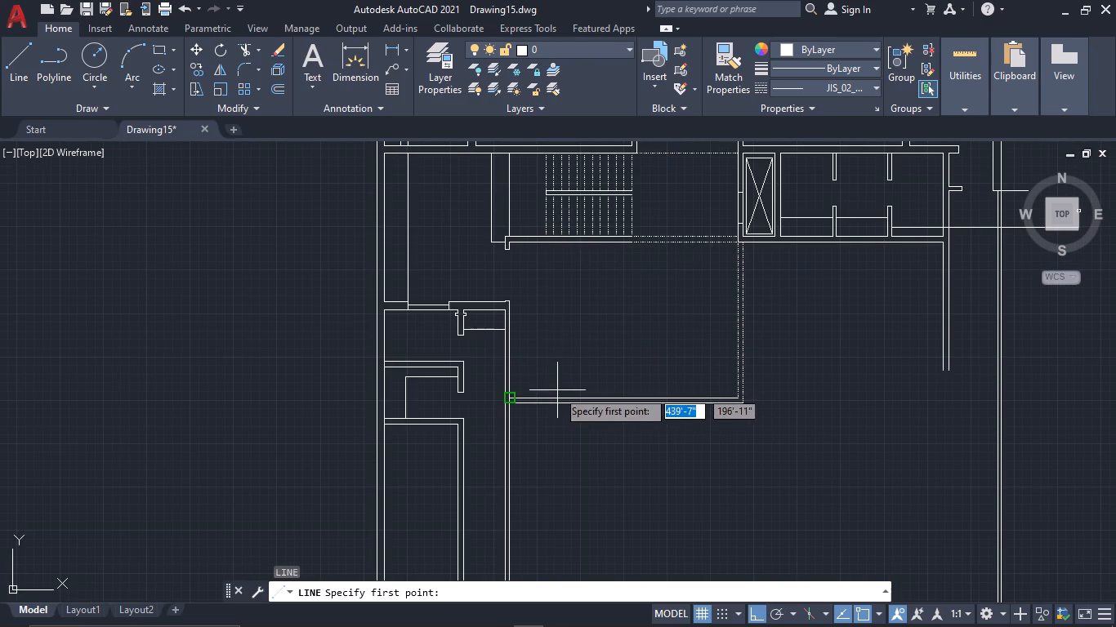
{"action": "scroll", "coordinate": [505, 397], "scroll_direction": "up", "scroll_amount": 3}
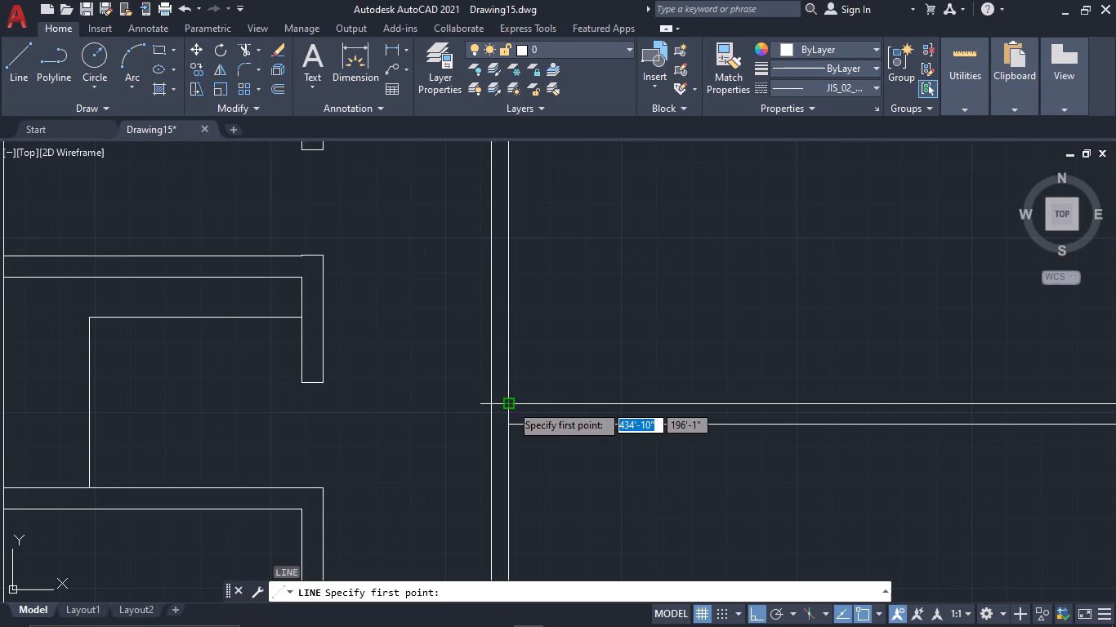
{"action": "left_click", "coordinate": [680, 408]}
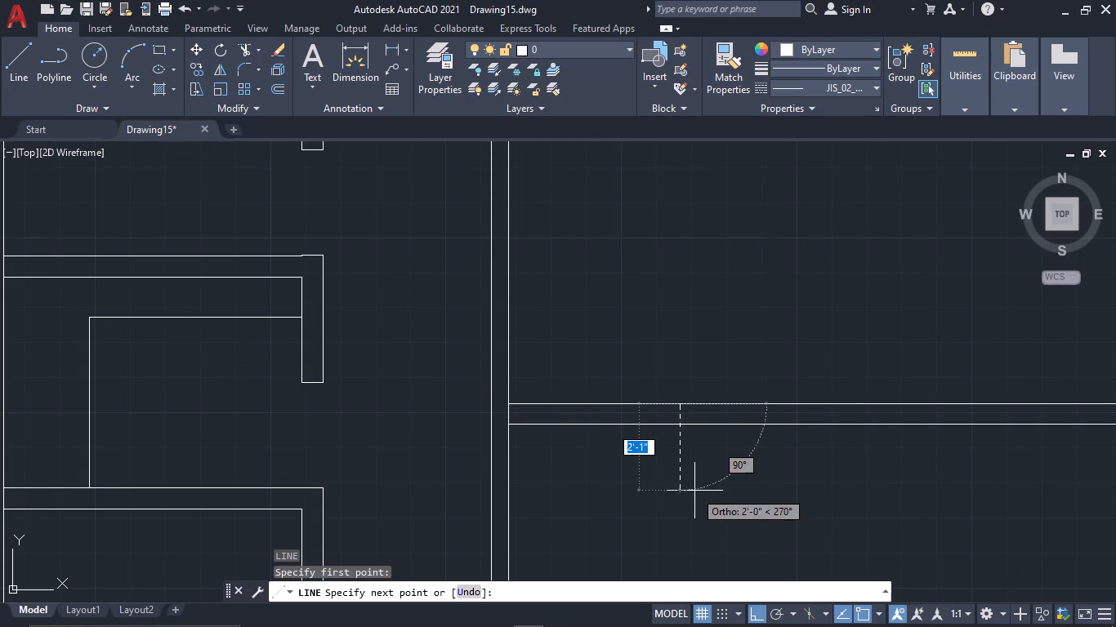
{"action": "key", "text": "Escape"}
Make ByLayer the current linetype.
{"action": "key", "text": "l"}
{"action": "type", "text": "T"}
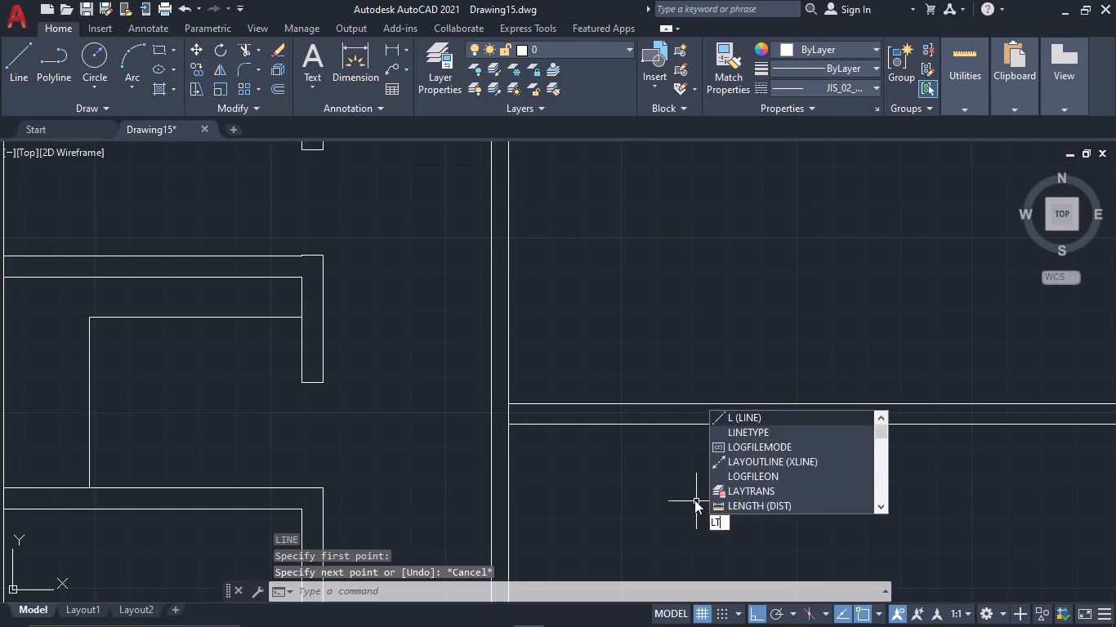
{"action": "key", "text": "space"}
{"action": "double_click", "coordinate": [620, 260]}
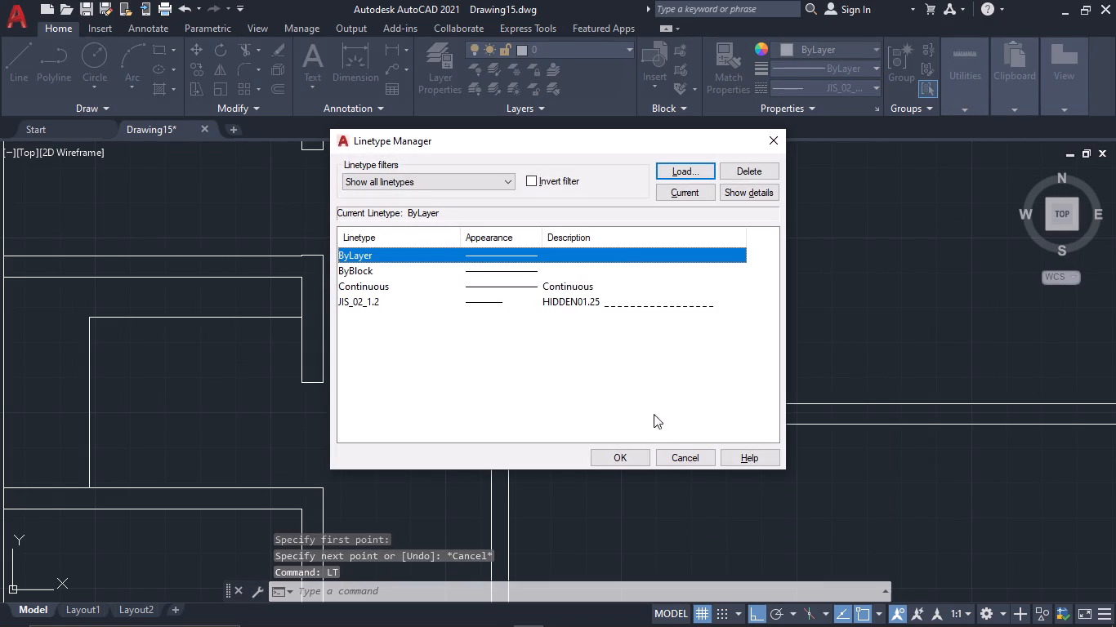
{"action": "left_click", "coordinate": [633, 457]}
Draw a vertical line across the hall's lower horizontal wall near its left end and trim the part hanging below the wall.
{"action": "key", "text": "l"}
{"action": "key", "text": "space"}
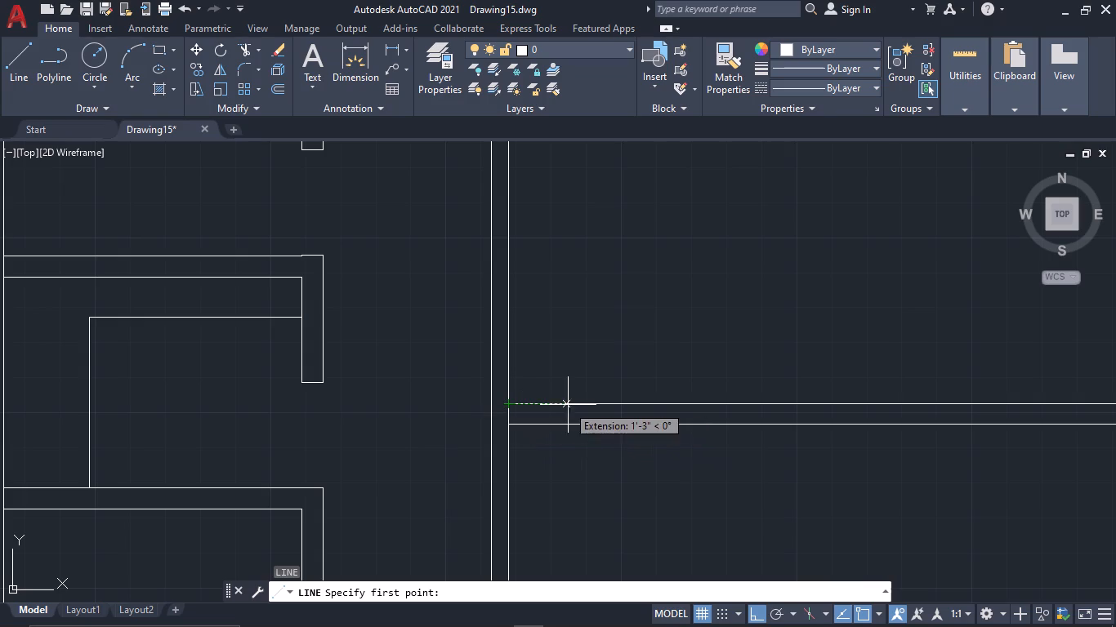
{"action": "left_click", "coordinate": [658, 405]}
{"action": "left_click", "coordinate": [679, 500]}
{"action": "key", "text": "Escape"}
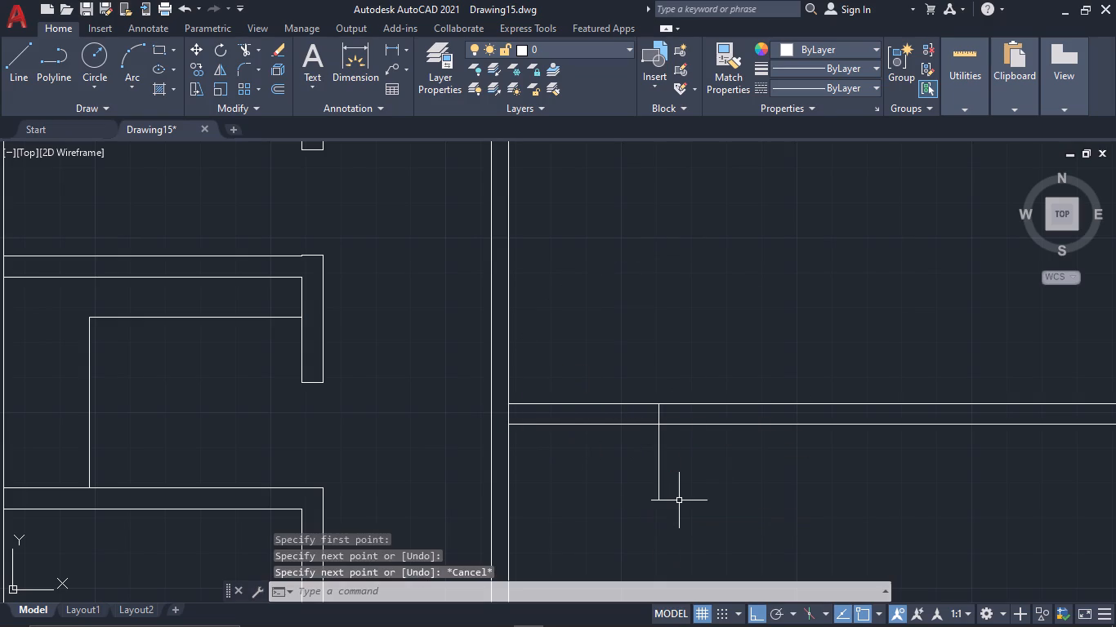
{"action": "key", "text": "t"}
{"action": "key", "text": "r"}
{"action": "key", "text": "space"}
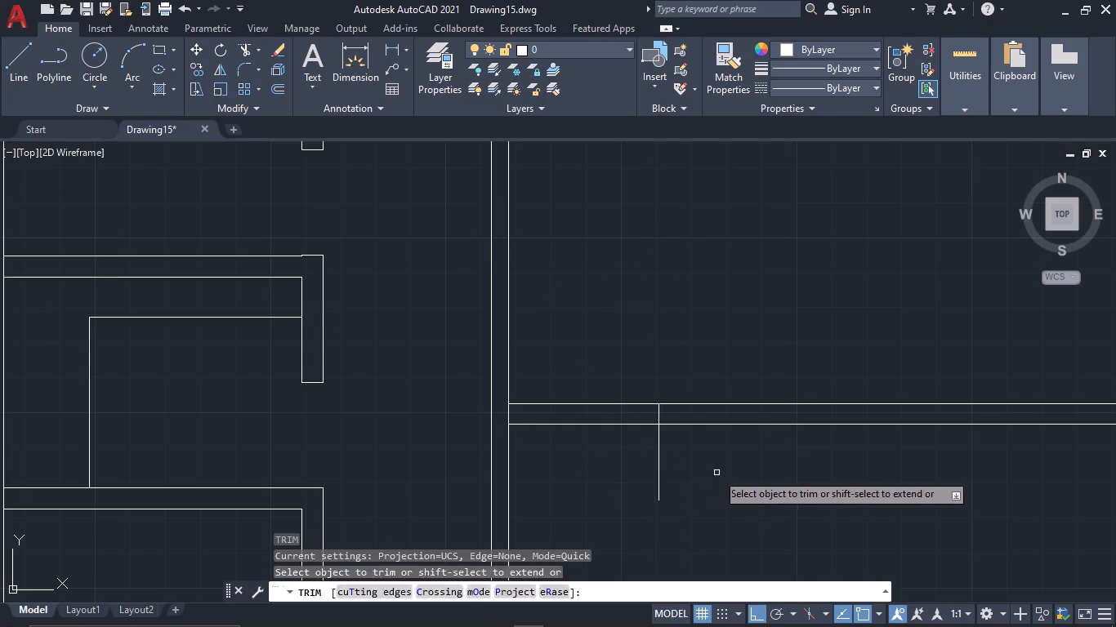
{"action": "left_click_drag", "start_coordinate": [713, 470], "coordinate": [629, 474]}
{"action": "scroll", "coordinate": [622, 476], "scroll_direction": "down", "scroll_amount": 2}
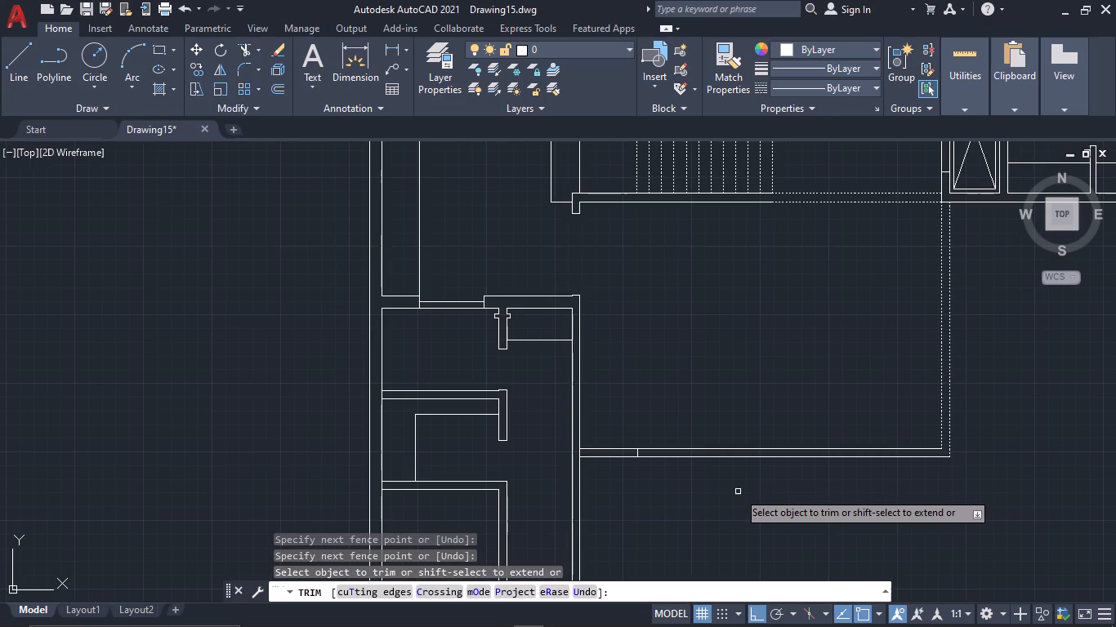
{"action": "middle_click_drag", "start_coordinate": [743, 491], "coordinate": [616, 512]}
{"action": "key", "text": "Escape"}
From that line's lower end, draw connected lines about 2' down, about 7'-11" right, and back up past the wall.
{"action": "type", "text": "L"}
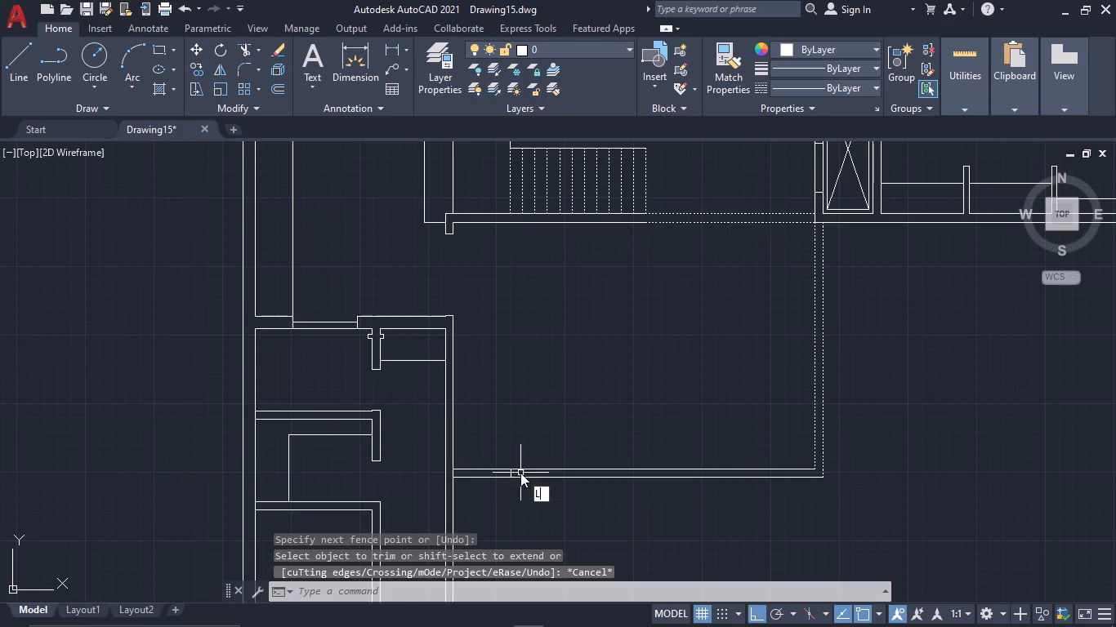
{"action": "key", "text": "space"}
{"action": "left_click", "coordinate": [511, 479]}
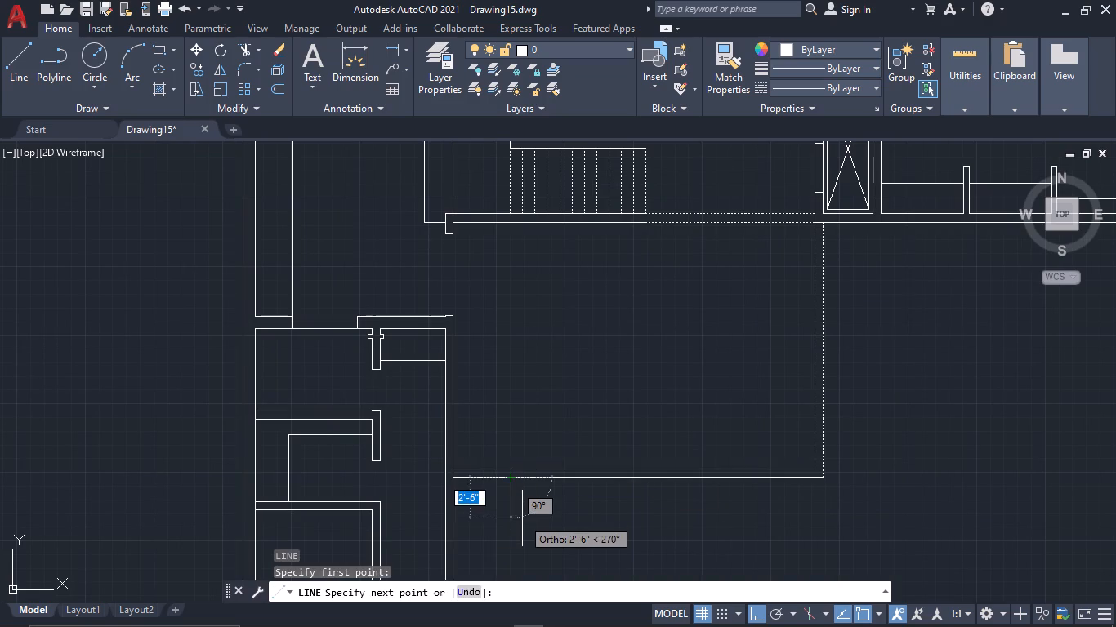
{"action": "scroll", "coordinate": [522, 518], "scroll_direction": "up", "scroll_amount": 1}
{"action": "middle_click_drag", "start_coordinate": [522, 518], "coordinate": [523, 500]}
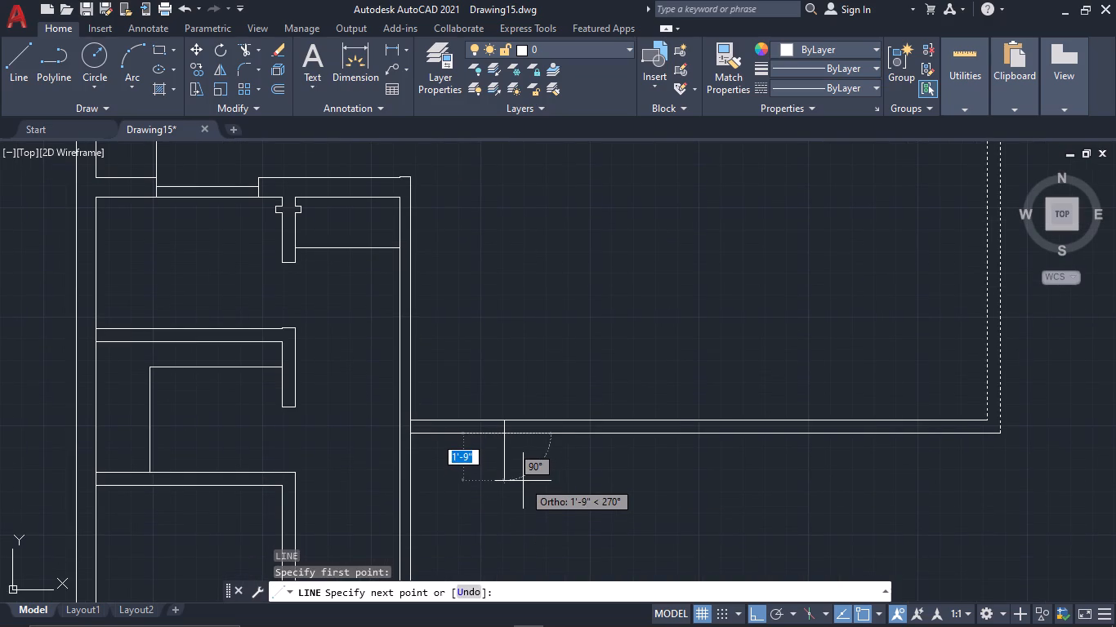
{"action": "left_click", "coordinate": [525, 487]}
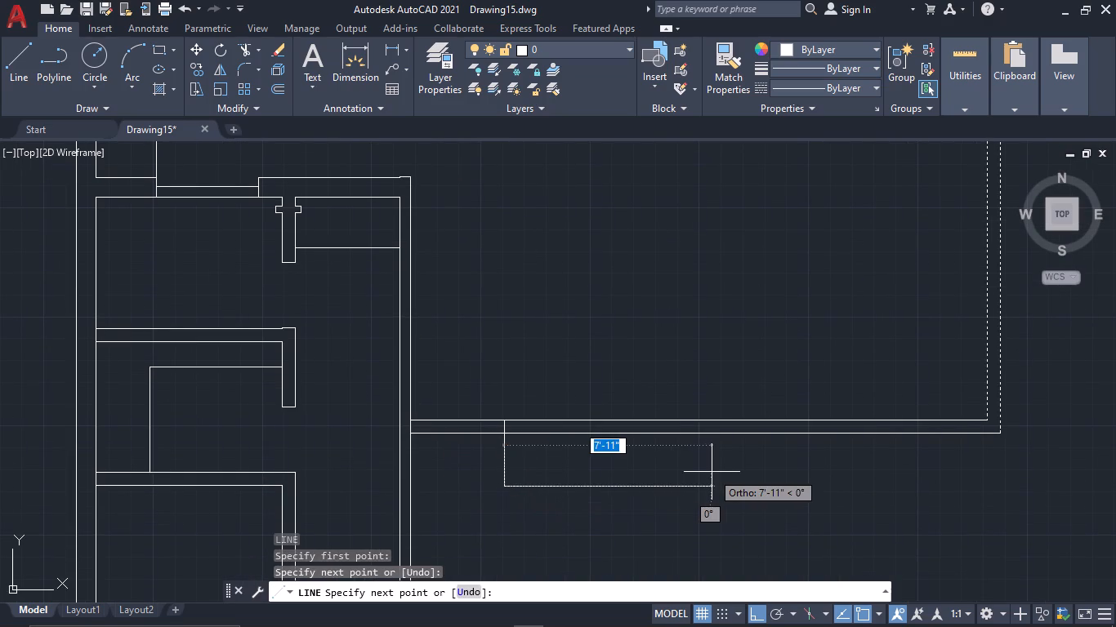
{"action": "scroll", "coordinate": [712, 472], "scroll_direction": "down", "scroll_amount": 1}
{"action": "middle_click_drag", "start_coordinate": [712, 472], "coordinate": [702, 471]}
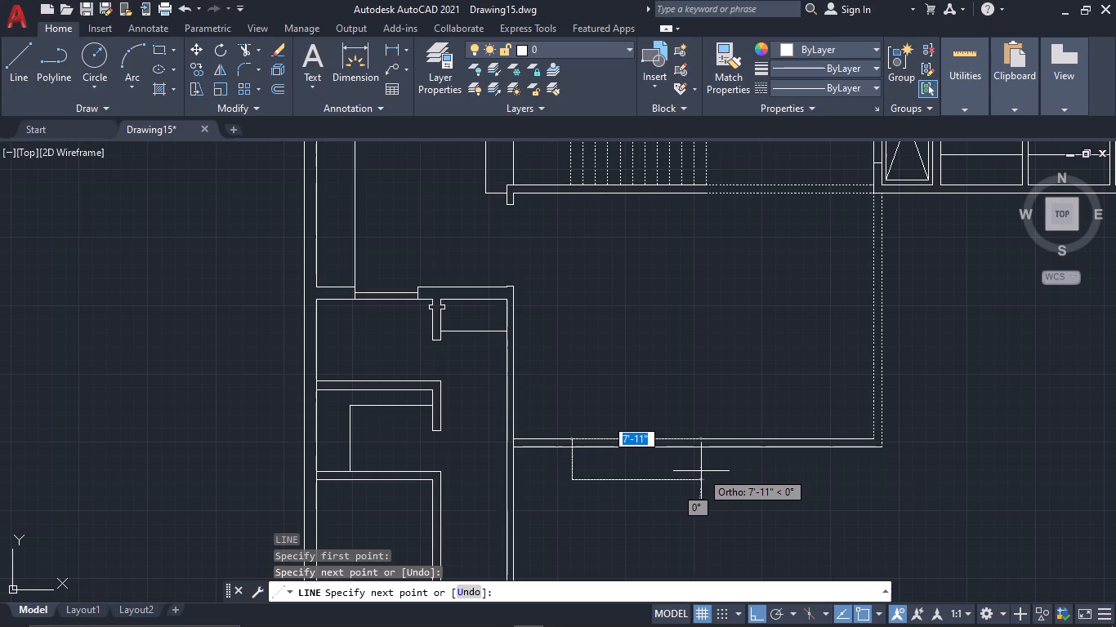
{"action": "left_click", "coordinate": [700, 471]}
{"action": "left_click", "coordinate": [708, 394]}
{"action": "key", "text": "Escape"}
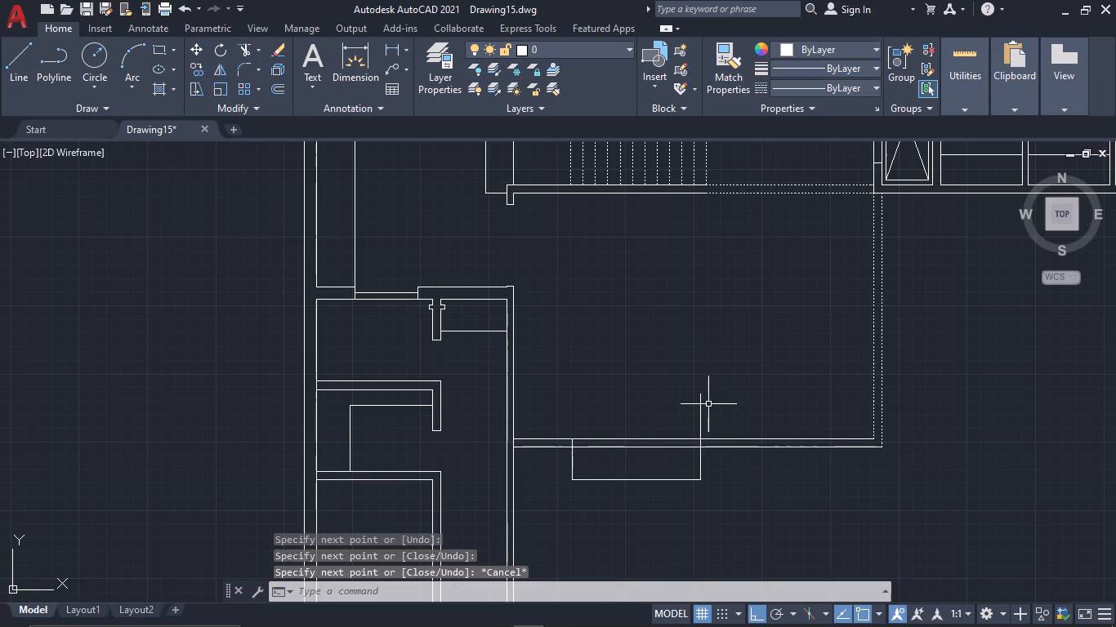
Trim the outline's right vertical line back to the wall's lower face, removing the parts above and within the wall.
{"action": "key", "text": "t"}
{"action": "key", "text": "r"}
{"action": "key", "text": "space"}
{"action": "scroll", "coordinate": [712, 429], "scroll_direction": "up", "scroll_amount": 3}
{"action": "left_click_drag", "start_coordinate": [618, 428], "coordinate": [691, 410]}
{"action": "left_click", "coordinate": [660, 496]}
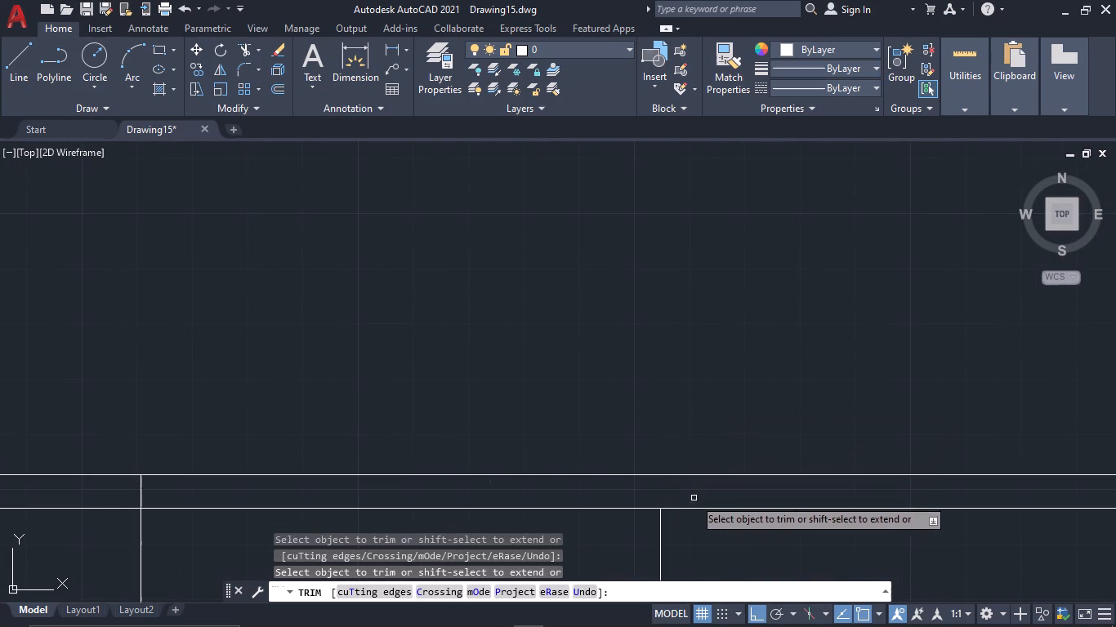
{"action": "scroll", "coordinate": [711, 498], "scroll_direction": "down", "scroll_amount": 4}
{"action": "key", "text": "Escape"}
{"action": "middle_click_drag", "start_coordinate": [753, 514], "coordinate": [685, 465]}
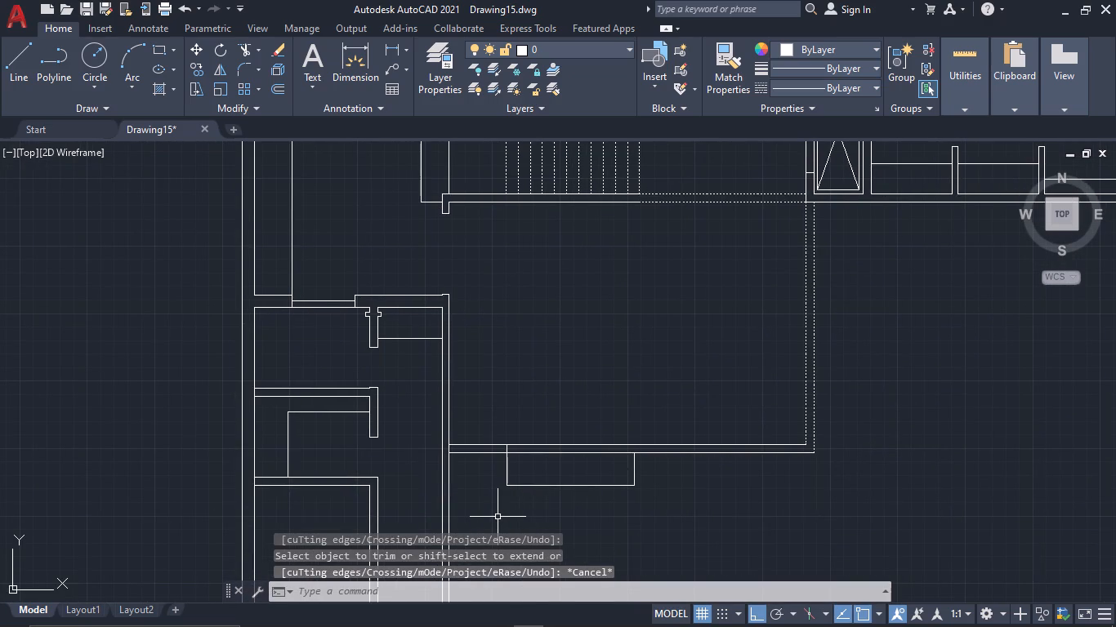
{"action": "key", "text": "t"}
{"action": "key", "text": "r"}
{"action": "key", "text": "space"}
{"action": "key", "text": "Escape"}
Draw a line continuing the outline's right side up through the wall, and trim the excess above the wall's upper face.
{"action": "scroll", "coordinate": [609, 500], "scroll_direction": "up", "scroll_amount": 1}
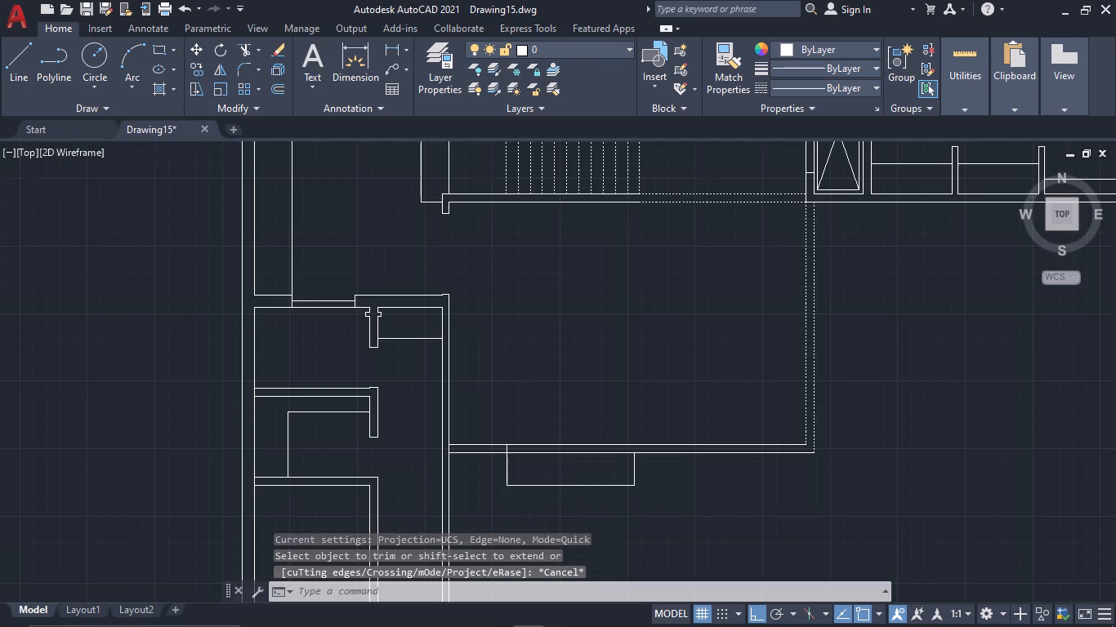
{"action": "key", "text": "l"}
{"action": "key", "text": "space"}
{"action": "left_click", "coordinate": [650, 427]}
{"action": "left_click", "coordinate": [657, 388]}
{"action": "key", "text": "Escape"}
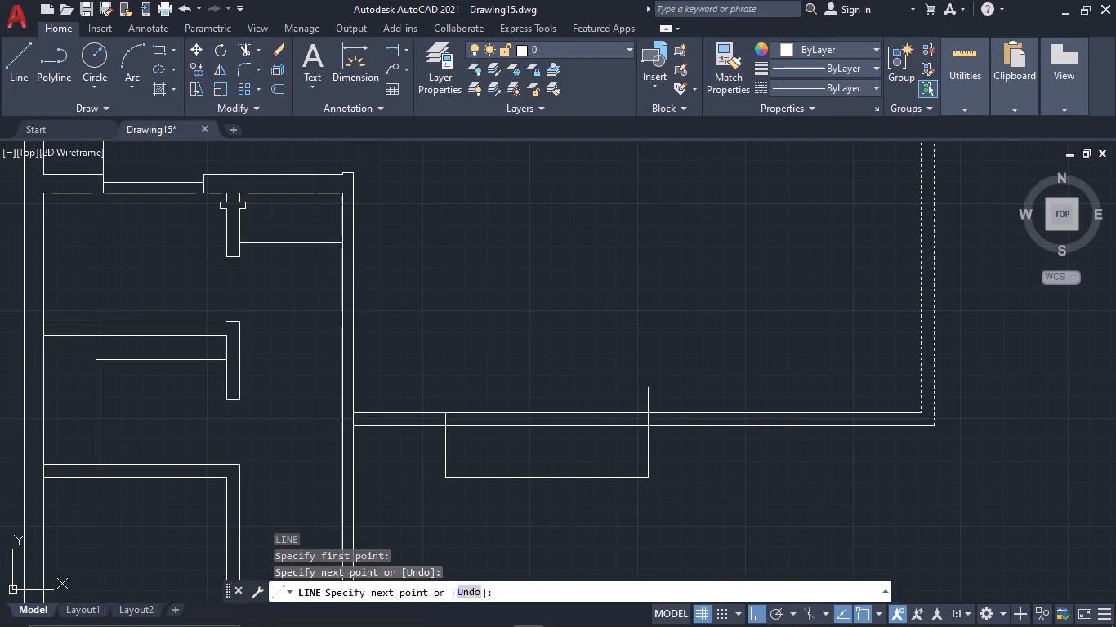
{"action": "type", "text": "TR"}
{"action": "key", "text": "space"}
{"action": "left_click_drag", "start_coordinate": [660, 392], "coordinate": [592, 403]}
{"action": "key", "text": "Escape"}
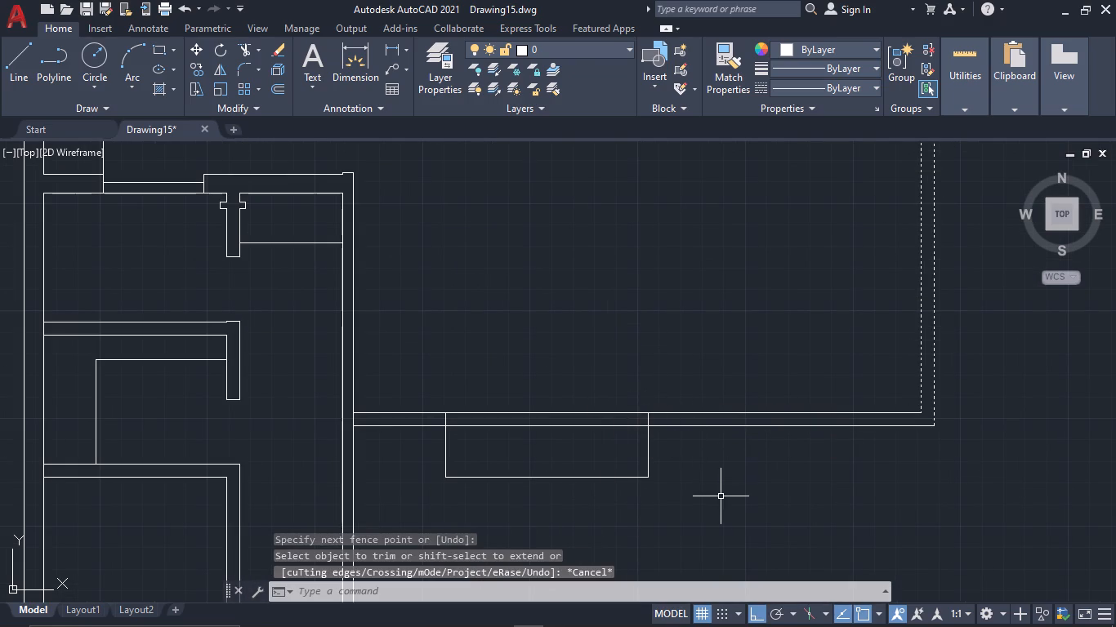
Offset the horizontal wall's upper line 4" downward.
{"action": "scroll", "coordinate": [721, 501], "scroll_direction": "up", "scroll_amount": 1}
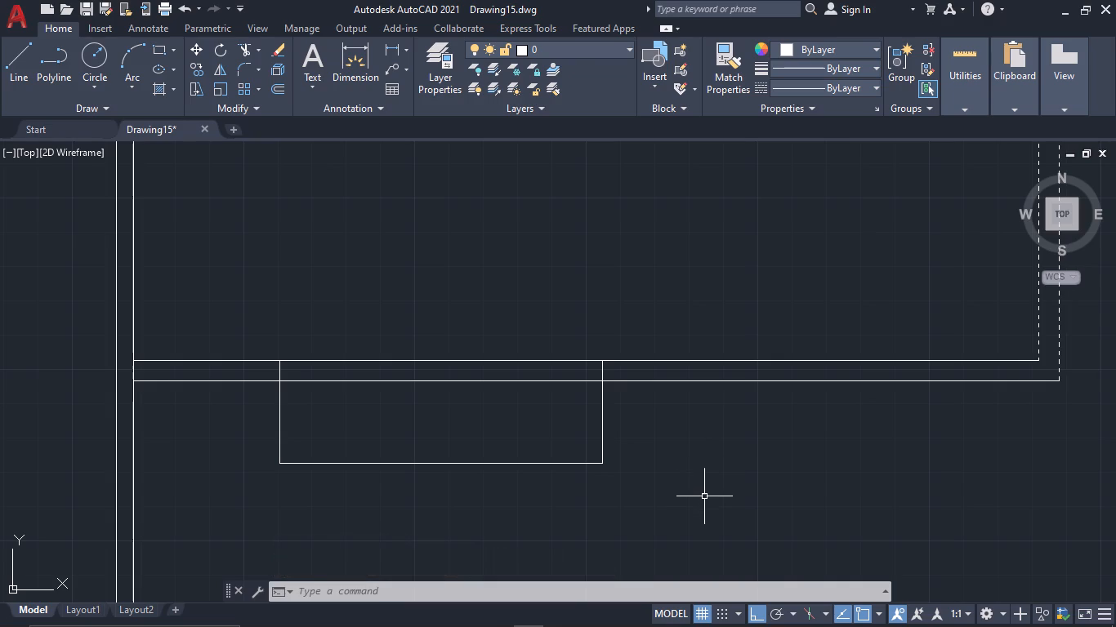
{"action": "type", "text": "OF"}
{"action": "key", "text": "space"}
{"action": "type", "text": "4\""}
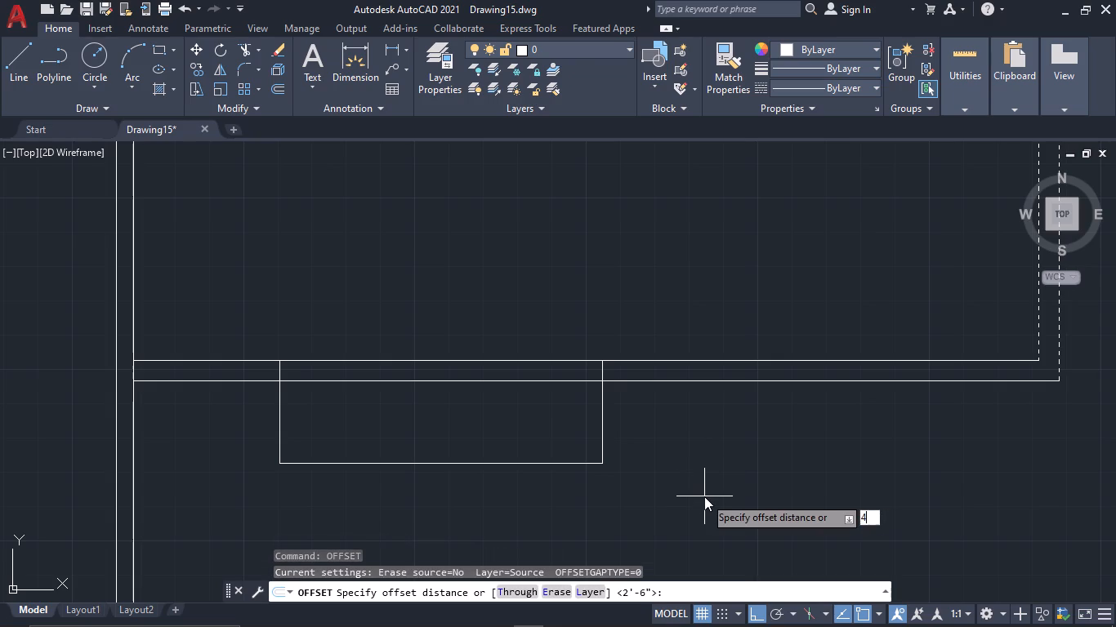
{"action": "key", "text": "space"}
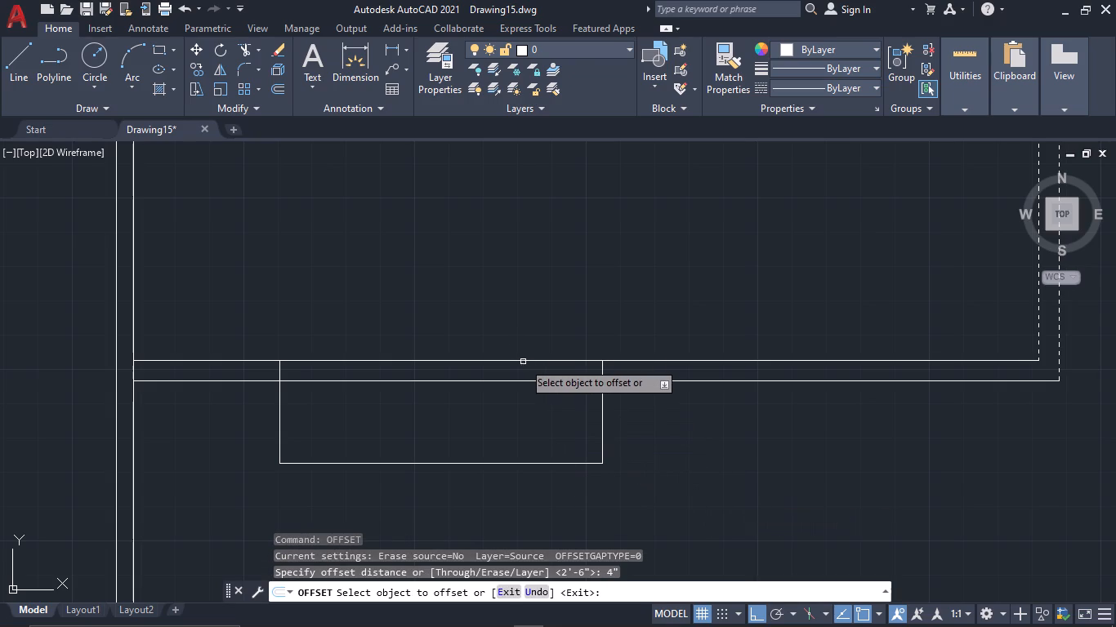
{"action": "left_click", "coordinate": [523, 362]}
{"action": "left_click", "coordinate": [523, 418]}
{"action": "key", "text": "Escape"}
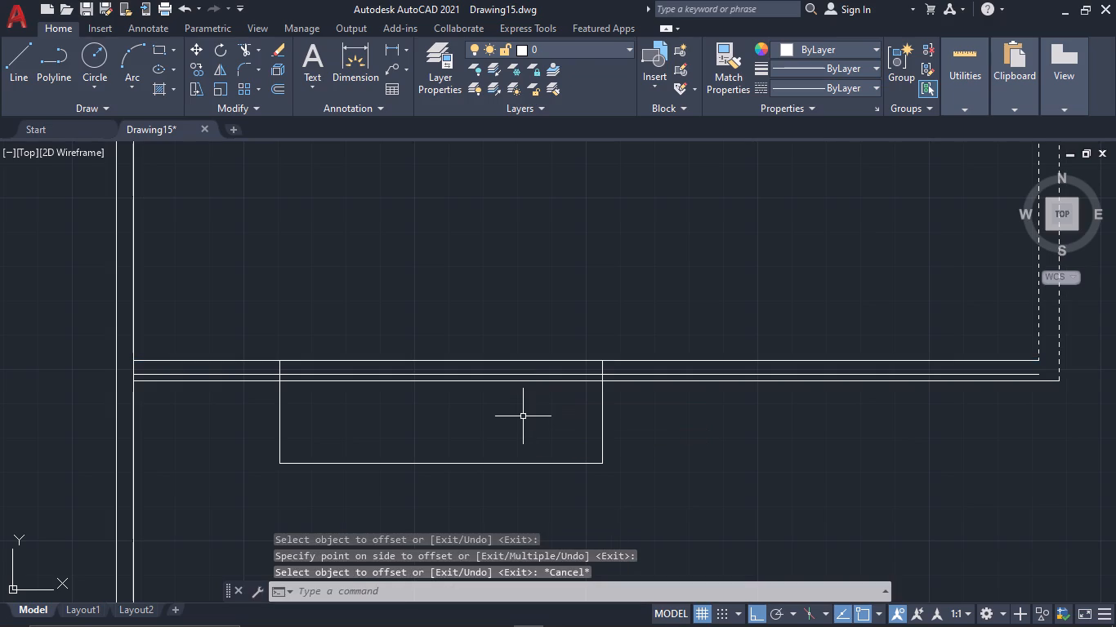
Trim the offset line on both sides of the rectangular outline, leaving only the segment between its two vertical lines.
{"action": "key", "text": "t"}
{"action": "key", "text": "r"}
{"action": "key", "text": "space"}
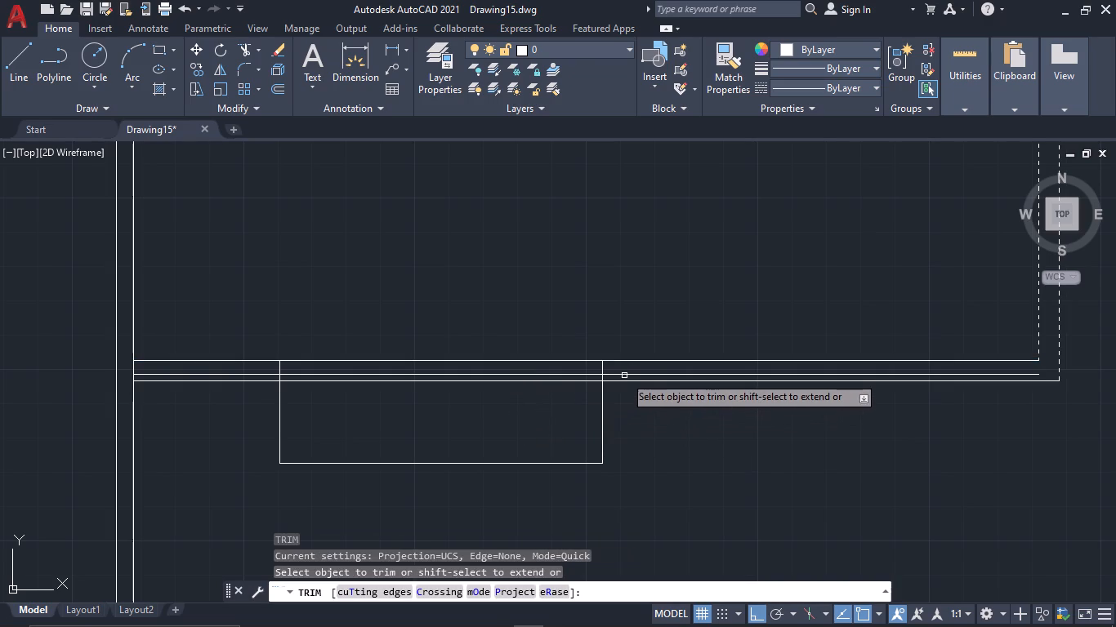
{"action": "left_click", "coordinate": [624, 376]}
{"action": "left_click", "coordinate": [261, 372]}
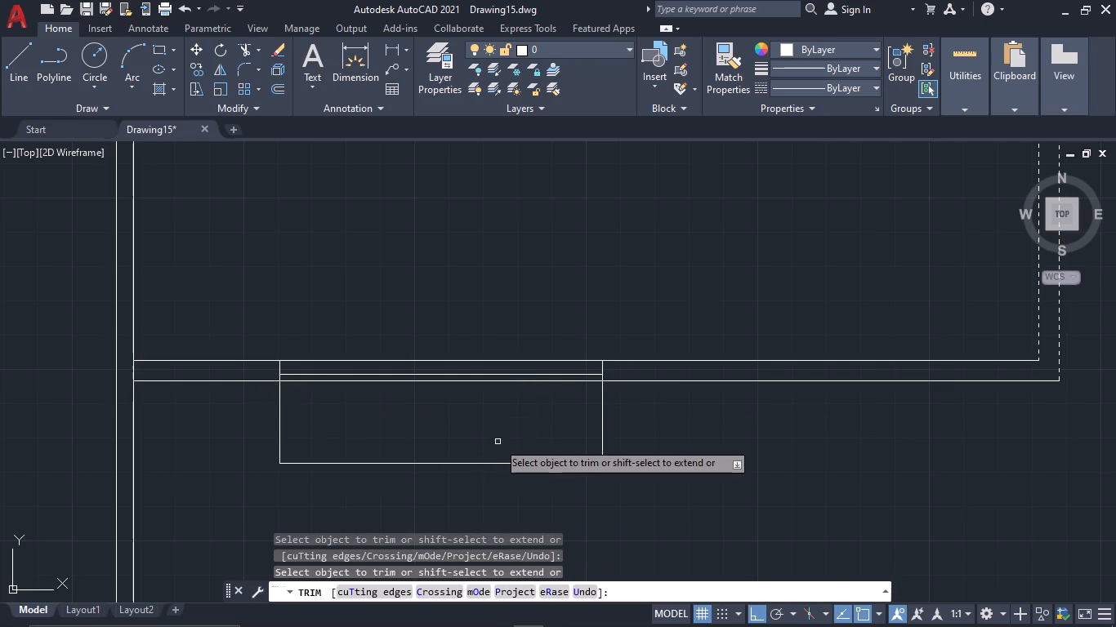
{"action": "key", "text": "Escape"}
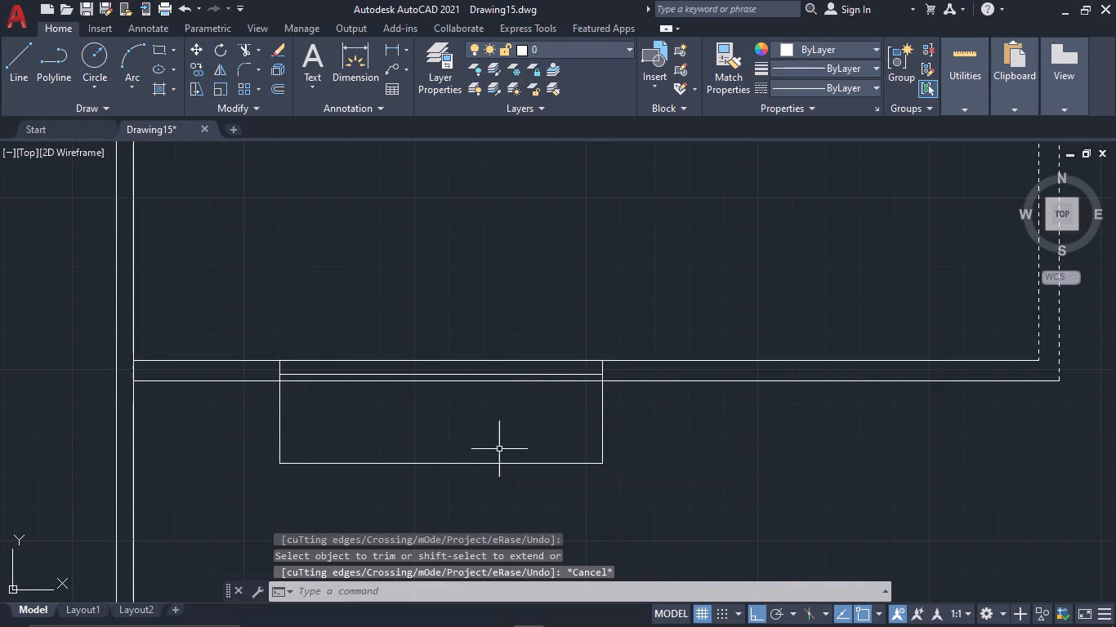
{"action": "scroll", "coordinate": [527, 451], "scroll_direction": "down", "scroll_amount": 1}
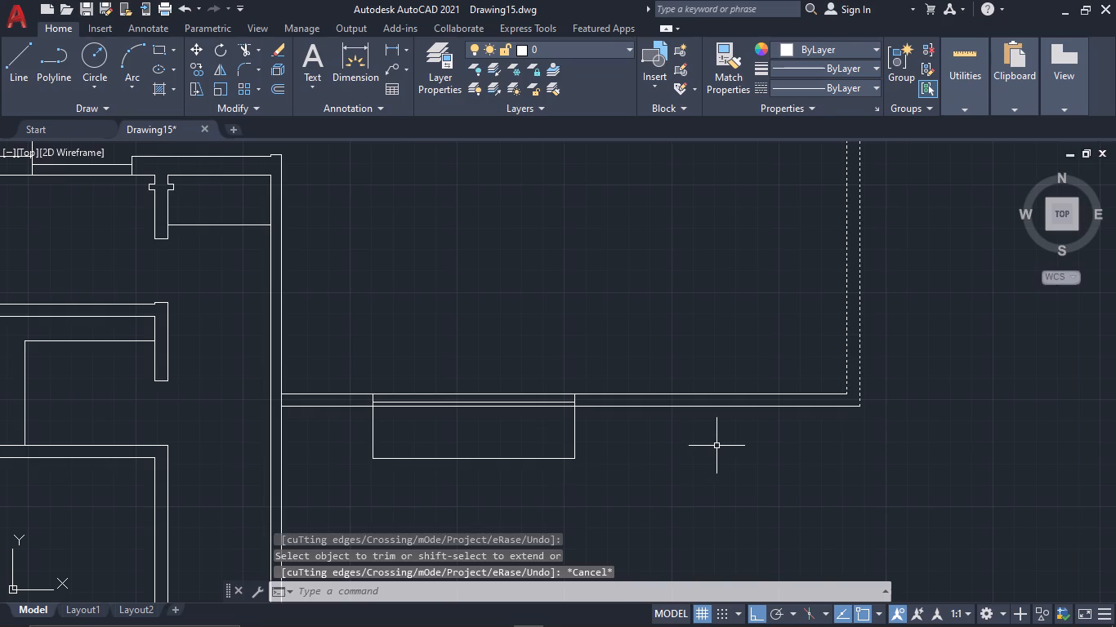
Draw a vertical line down across the central hall's lower wall from the inner right corner, and trim the part below the wall.
{"action": "scroll", "coordinate": [717, 447], "scroll_direction": "down", "scroll_amount": 1}
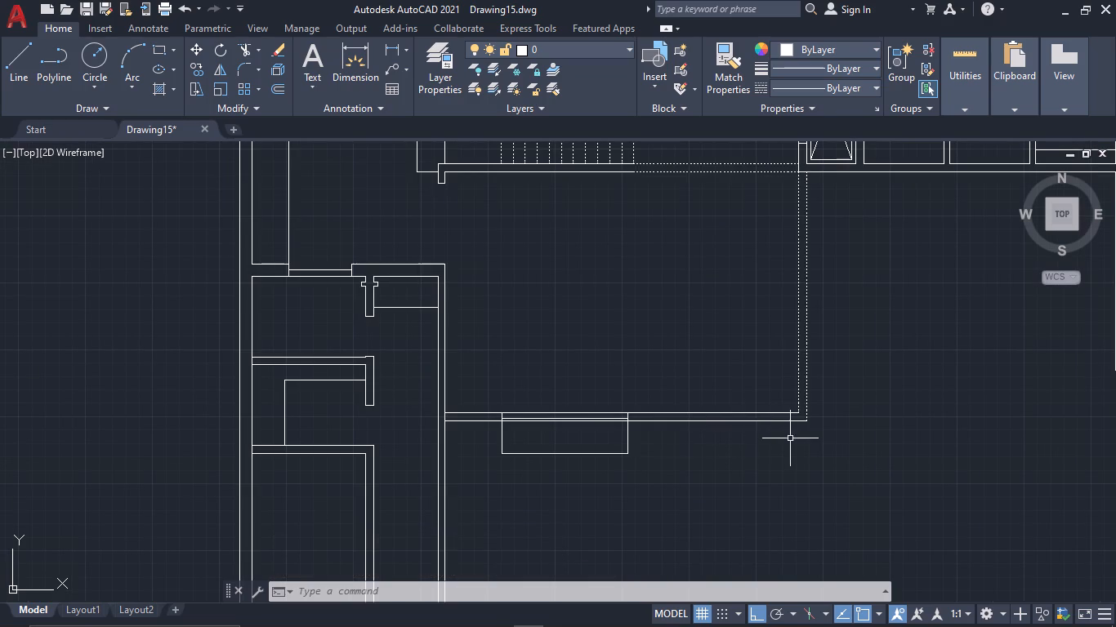
{"action": "scroll", "coordinate": [792, 438], "scroll_direction": "up", "scroll_amount": 1}
{"action": "type", "text": "L"}
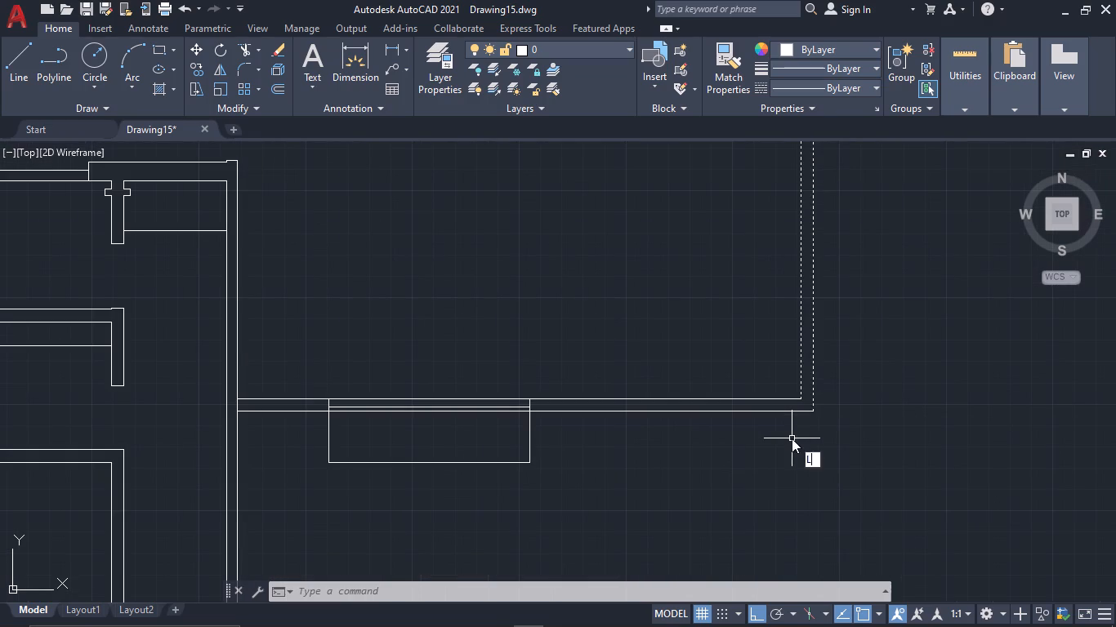
{"action": "key", "text": "space"}
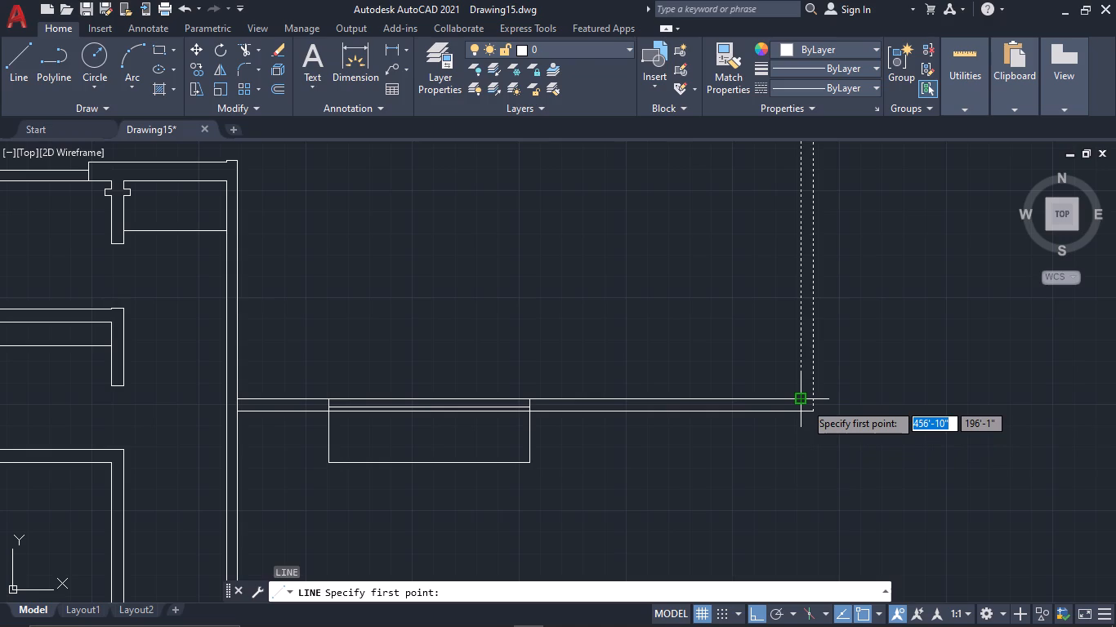
{"action": "left_click", "coordinate": [803, 402]}
{"action": "left_click", "coordinate": [803, 473]}
{"action": "key", "text": "Escape"}
{"action": "key", "text": "t"}
{"action": "key", "text": "r"}
{"action": "key", "text": "space"}
{"action": "left_click_drag", "start_coordinate": [823, 460], "coordinate": [790, 449]}
{"action": "key", "text": "Escape"}
Offset the short vertical line closing the wall's right end 4' to the left.
{"action": "type", "text": "OF"}
{"action": "key", "text": "space"}
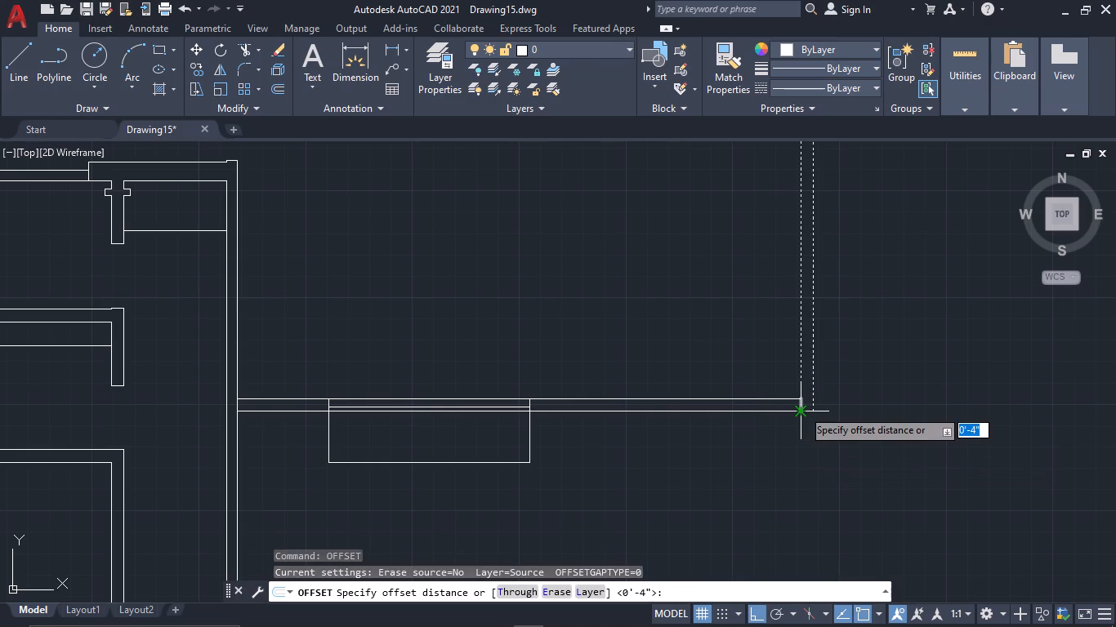
{"action": "type", "text": "4'"}
{"action": "key", "text": "space"}
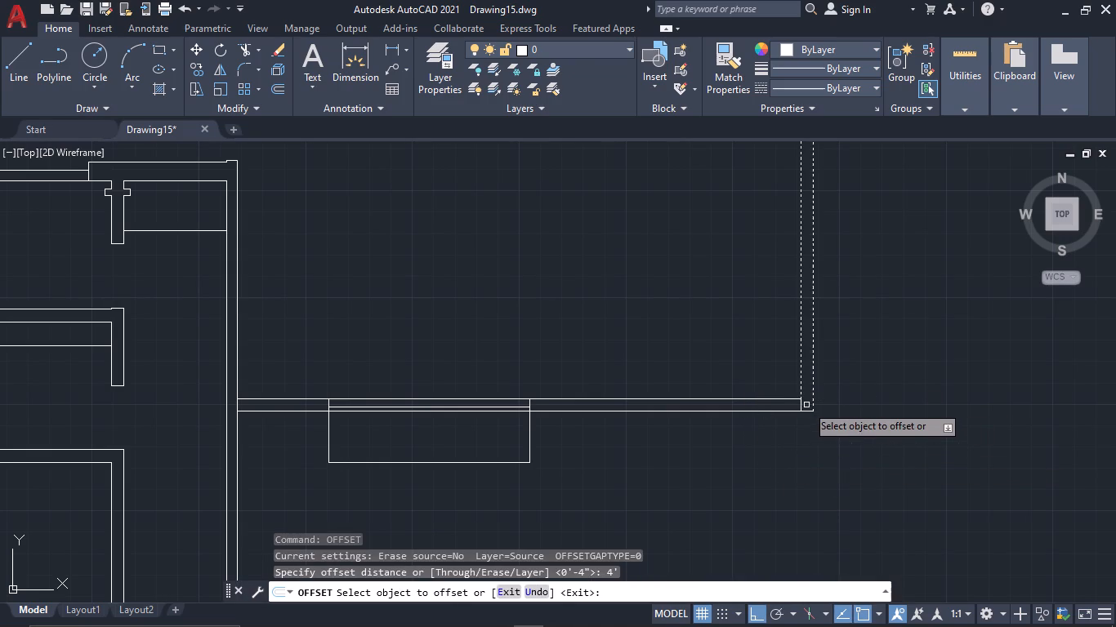
{"action": "left_click_drag", "start_coordinate": [801, 407], "coordinate": [793, 410]}
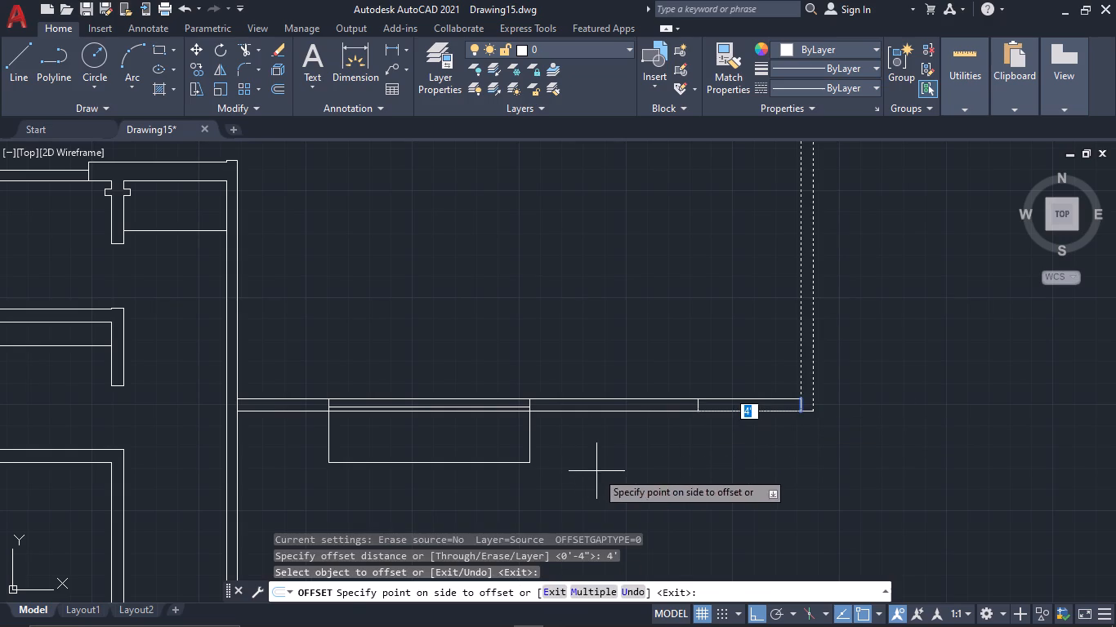
{"action": "left_click", "coordinate": [596, 471]}
{"action": "key", "text": "Escape"}
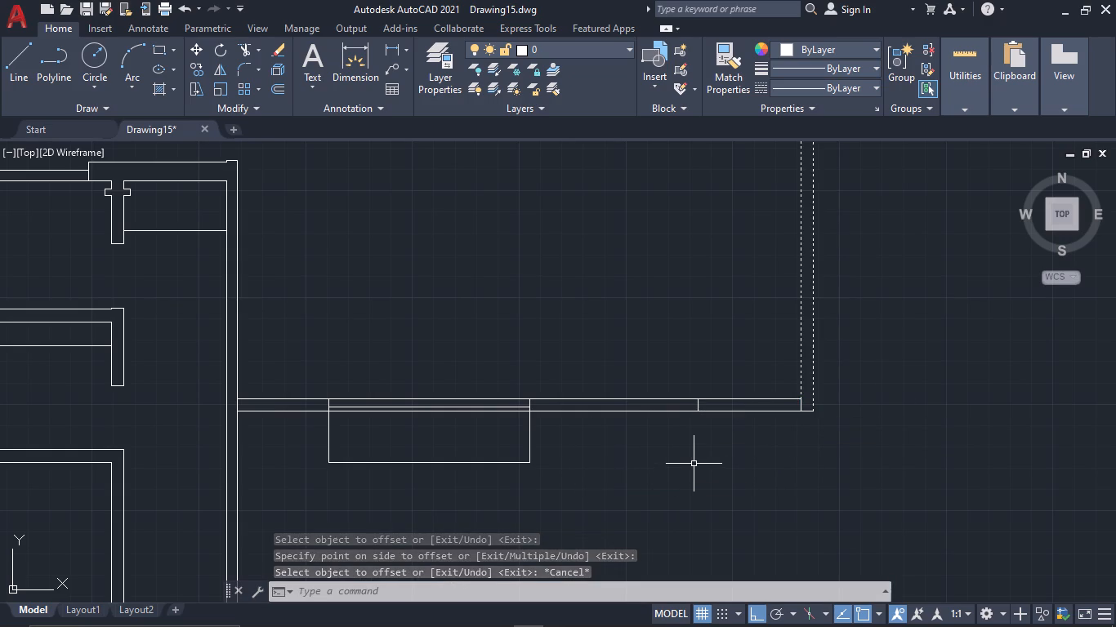
Draw a vertical line about 6'-5" long downward from where the offset line meets the wall's lower face.
{"action": "key", "text": "l"}
{"action": "key", "text": "space"}
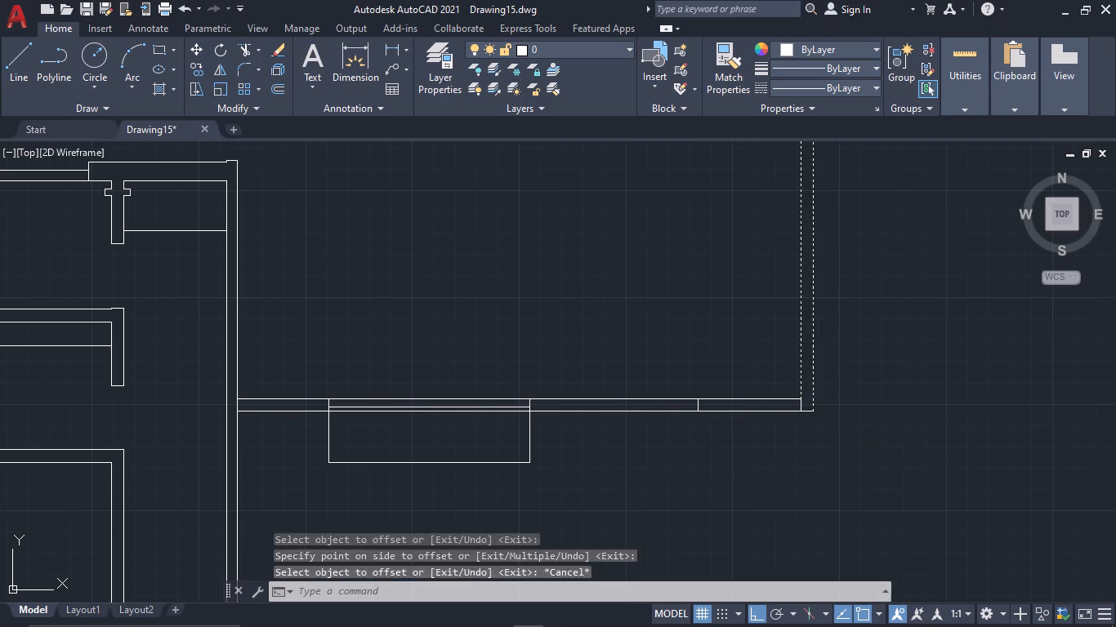
{"action": "left_click", "coordinate": [696, 415]}
{"action": "middle_click_drag", "start_coordinate": [685, 501], "coordinate": [656, 385]}
{"action": "scroll", "coordinate": [656, 385], "scroll_direction": "down", "scroll_amount": 1}
{"action": "left_click", "coordinate": [655, 432]}
{"action": "key", "text": "Escape"}
Offset the new vertical line 6" to the left to form a partition wall.
{"action": "left_click", "coordinate": [687, 409]}
{"action": "left_click", "coordinate": [650, 407]}
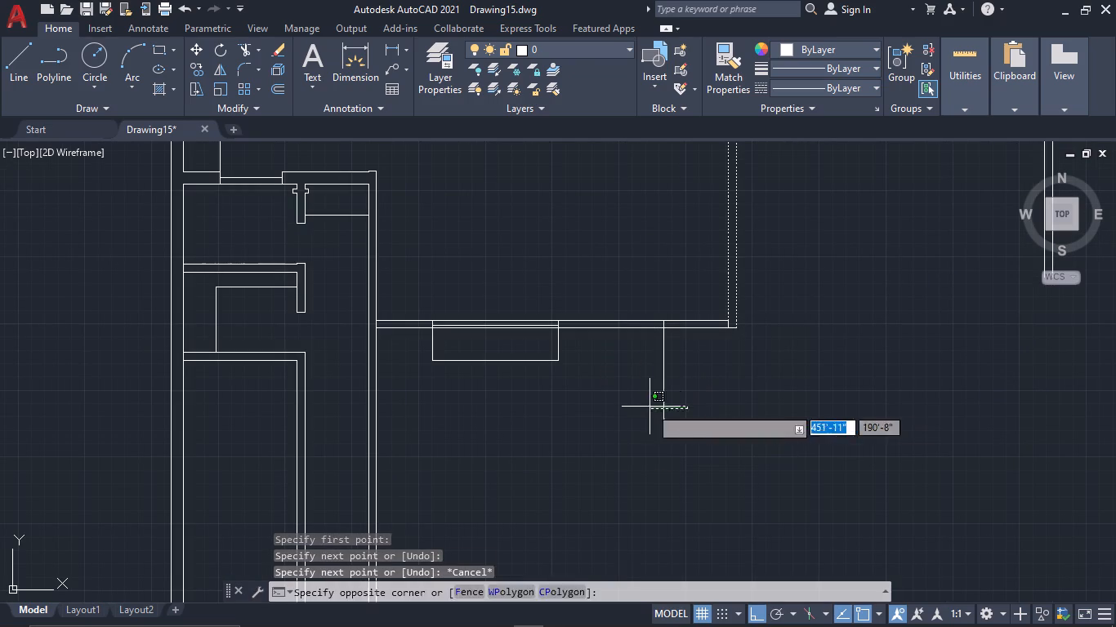
{"action": "type", "text": "OF 6\""}
{"action": "key", "text": "space"}
{"action": "left_click", "coordinate": [650, 407]}
{"action": "key", "text": "Escape"}
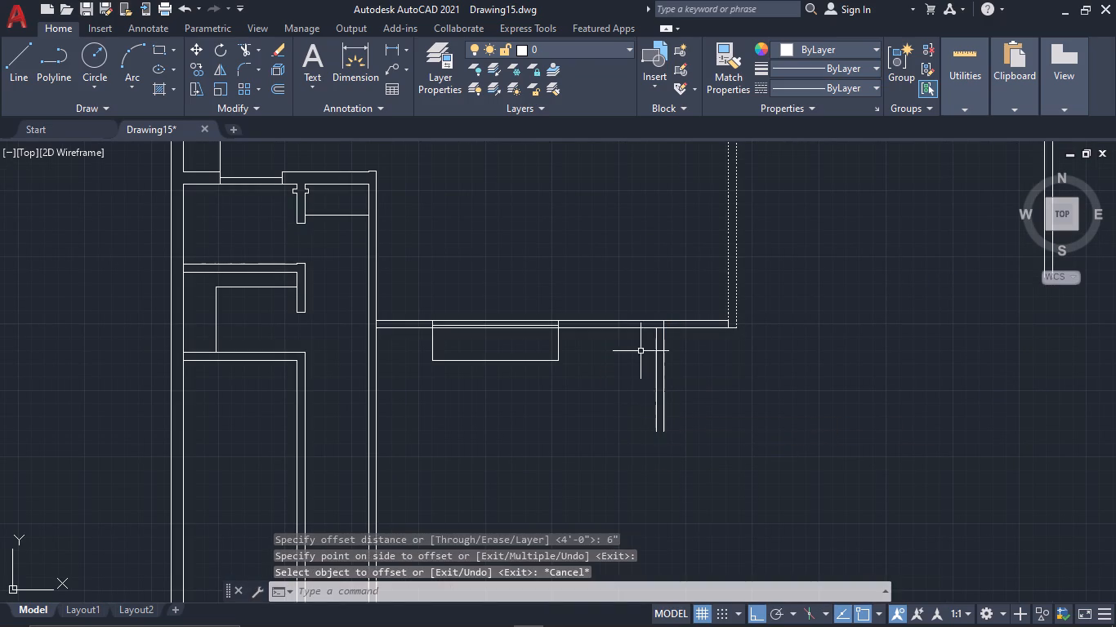
Extend the partition's left line up to the upper face of the horizontal wall.
{"action": "scroll", "coordinate": [641, 347], "scroll_direction": "up", "scroll_amount": 2}
{"action": "middle_click_drag", "start_coordinate": [652, 342], "coordinate": [663, 408]}
{"action": "scroll", "coordinate": [678, 393], "scroll_direction": "up", "scroll_amount": 1}
{"action": "key", "text": "e"}
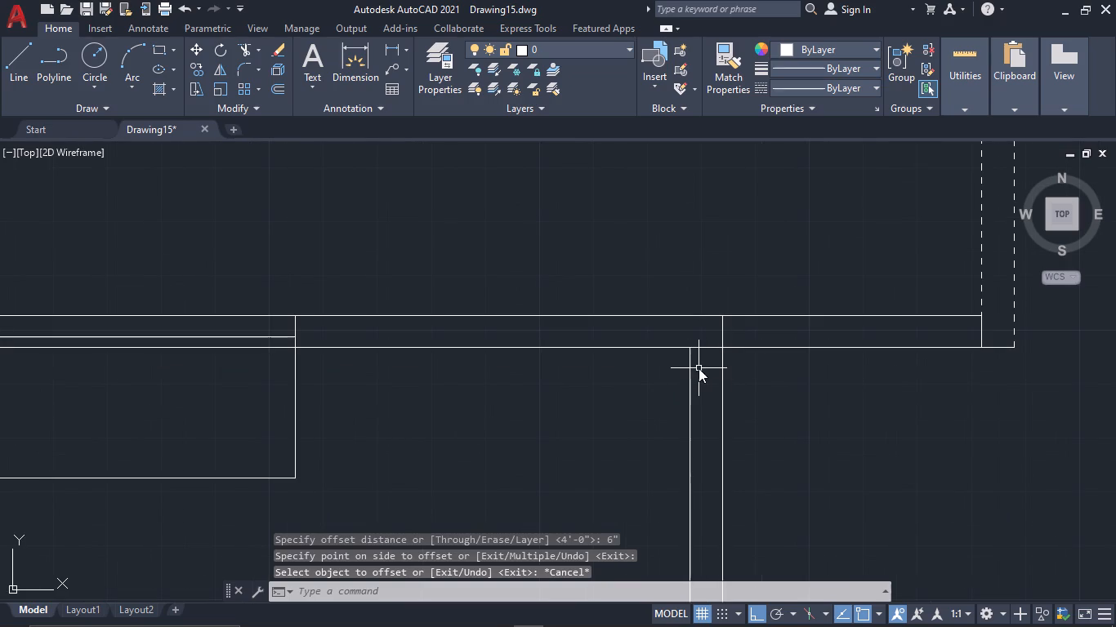
{"action": "key", "text": "x"}
{"action": "key", "text": "space"}
{"action": "left_click", "coordinate": [685, 367]}
{"action": "left_click", "coordinate": [686, 367]}
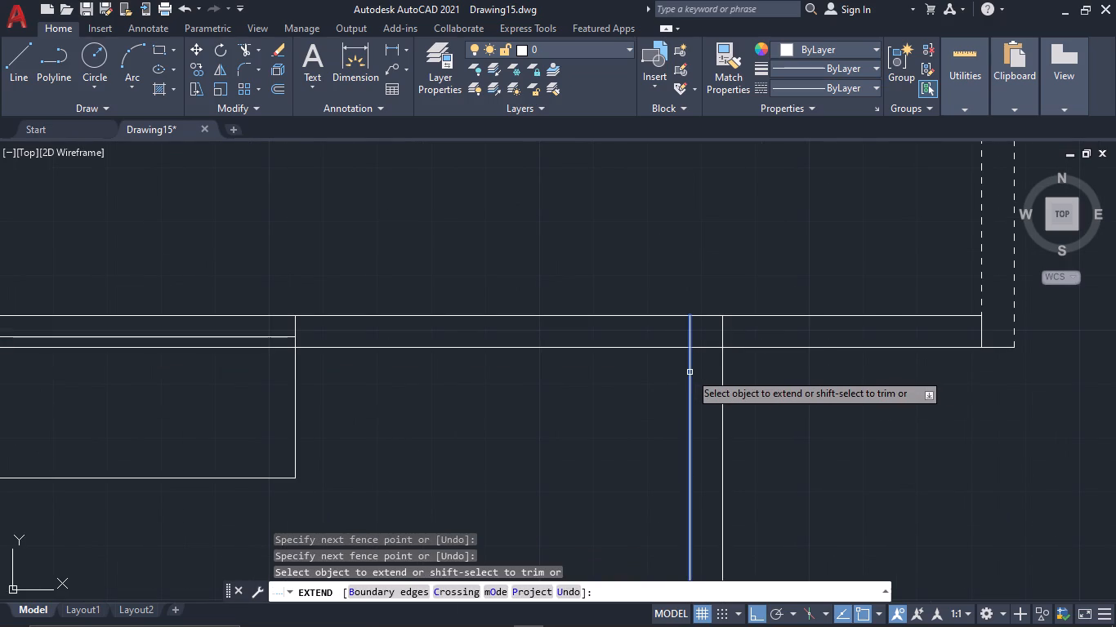
{"action": "key", "text": "e"}
{"action": "type", "text": "X"}
{"action": "key", "text": "space"}
{"action": "left_click", "coordinate": [690, 373]}
{"action": "key", "text": "Escape"}
Trim the horizontal wall's lower line between the two partition lines.
{"action": "key", "text": "t"}
{"action": "key", "text": "r"}
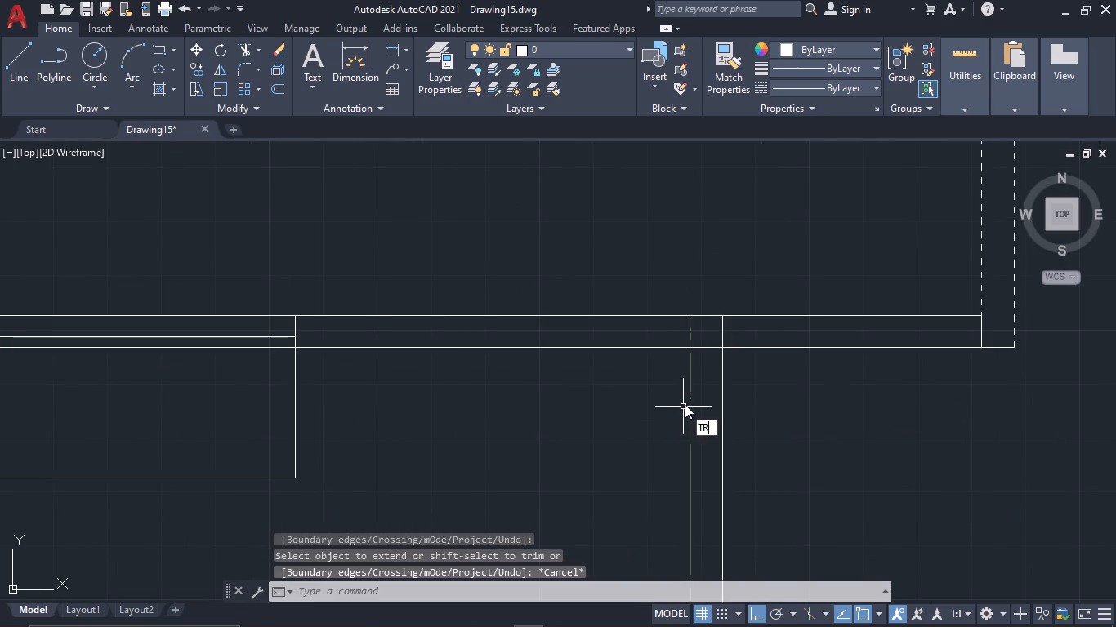
{"action": "key", "text": "space"}
{"action": "left_click_drag", "start_coordinate": [707, 369], "coordinate": [710, 336]}
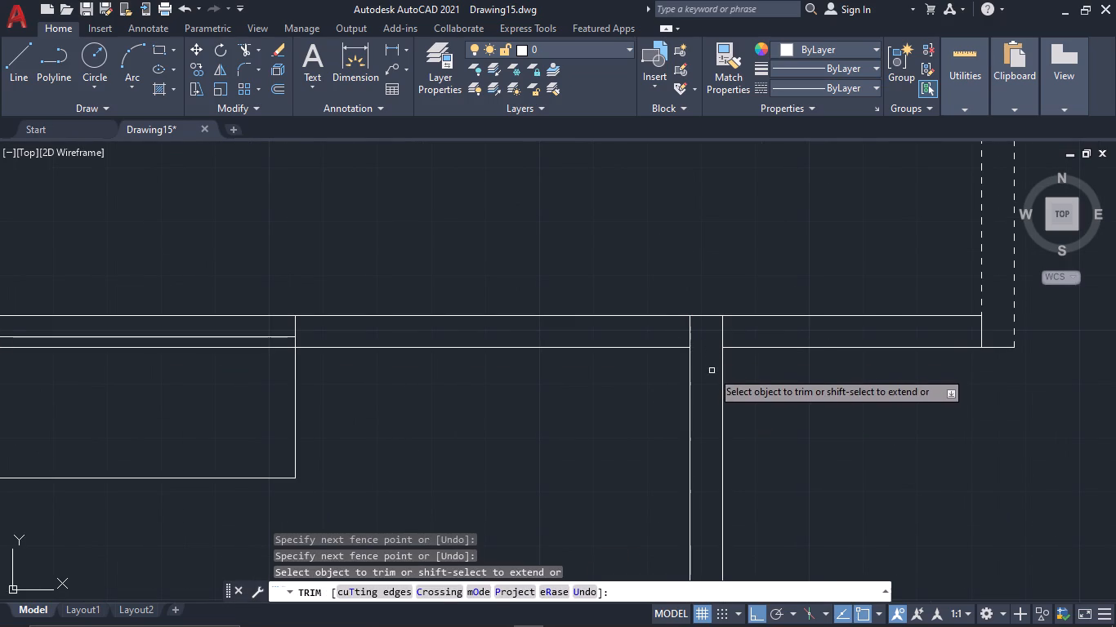
{"action": "left_click", "coordinate": [725, 336]}
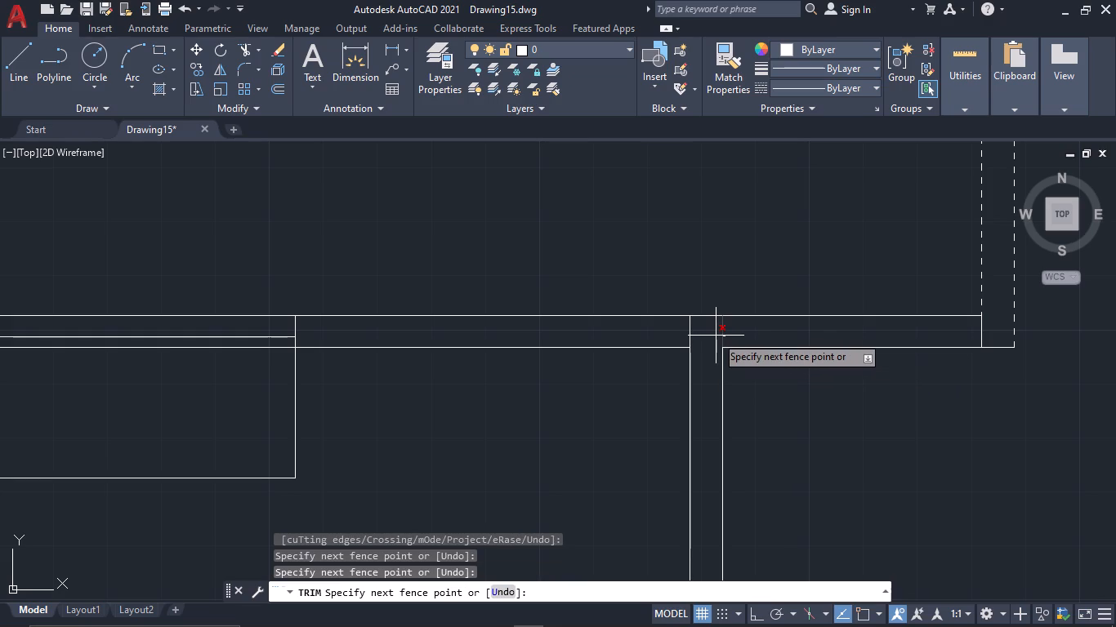
{"action": "key", "text": "Escape"}
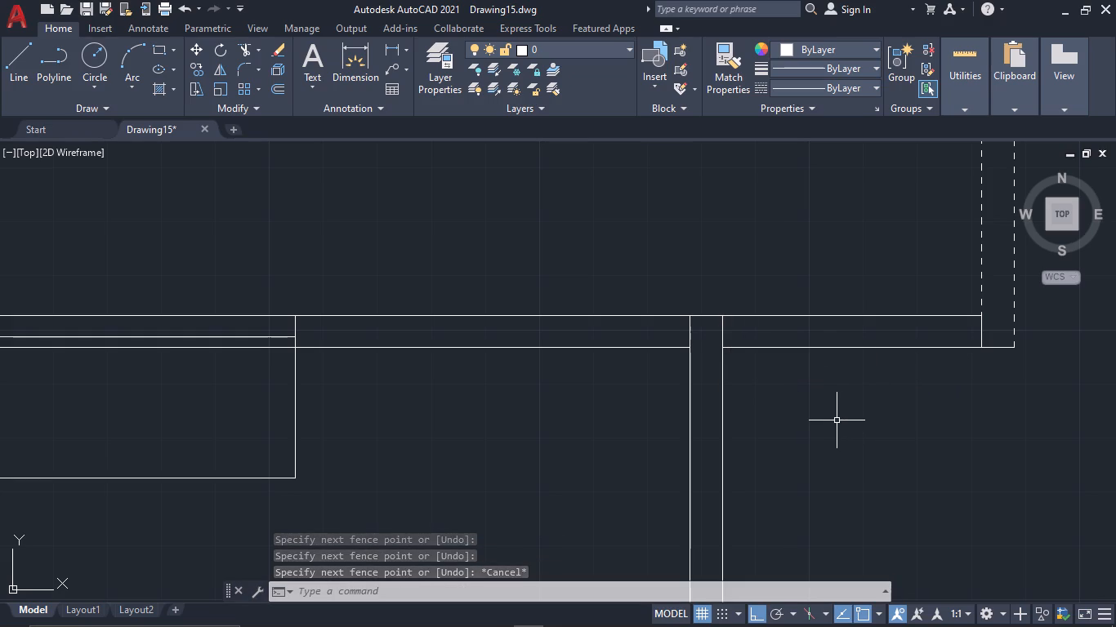
Offset the wall's lower line segment to the right of the partition 4' downward.
{"action": "scroll", "coordinate": [833, 420], "scroll_direction": "down", "scroll_amount": 1}
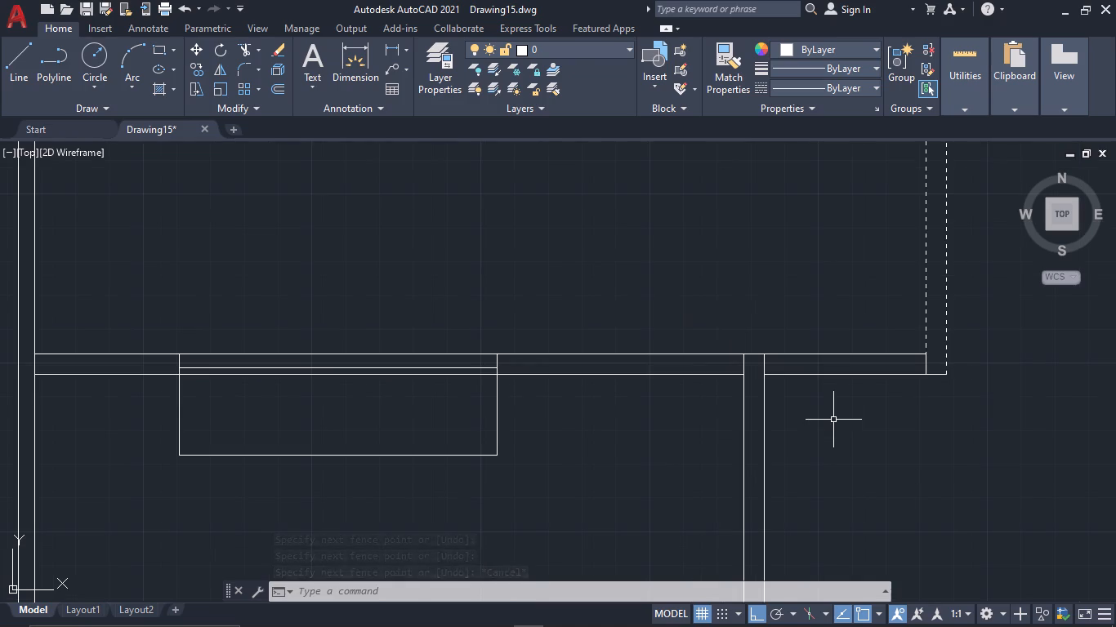
{"action": "middle_click_drag", "start_coordinate": [872, 456], "coordinate": [732, 454]}
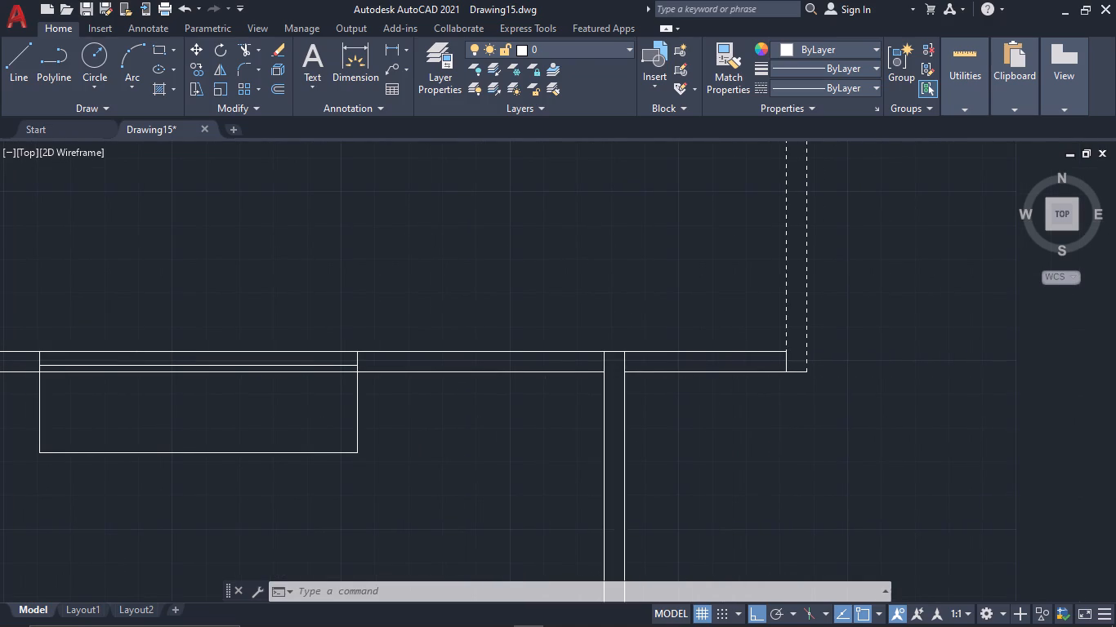
{"action": "key", "text": "Escape"}
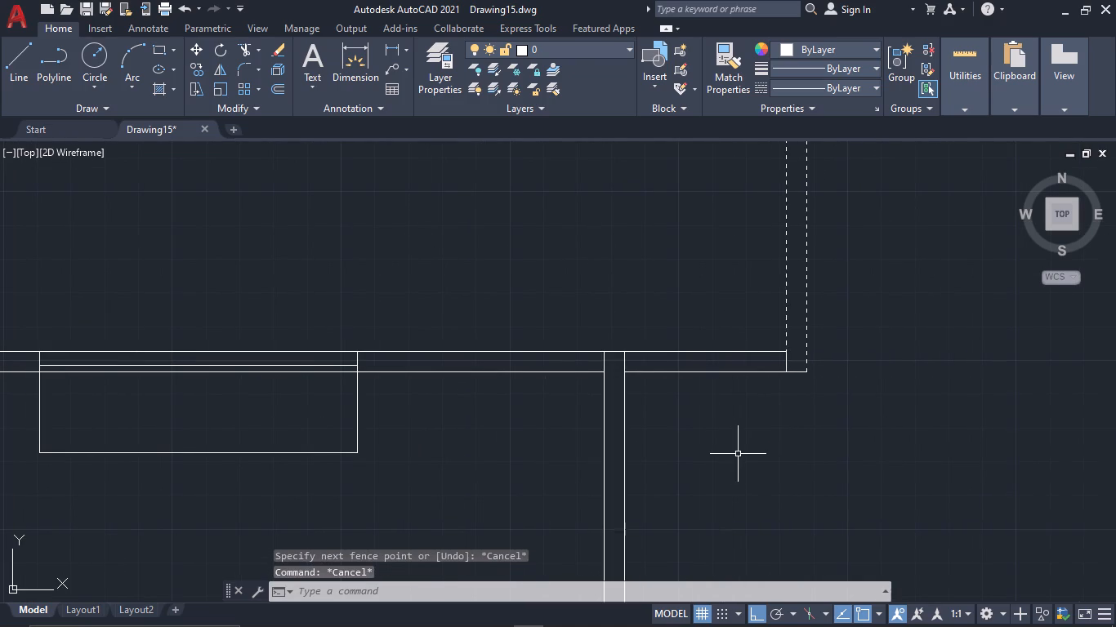
{"action": "type", "text": "OF 4'"}
{"action": "key", "text": "space"}
{"action": "left_click", "coordinate": [717, 371]}
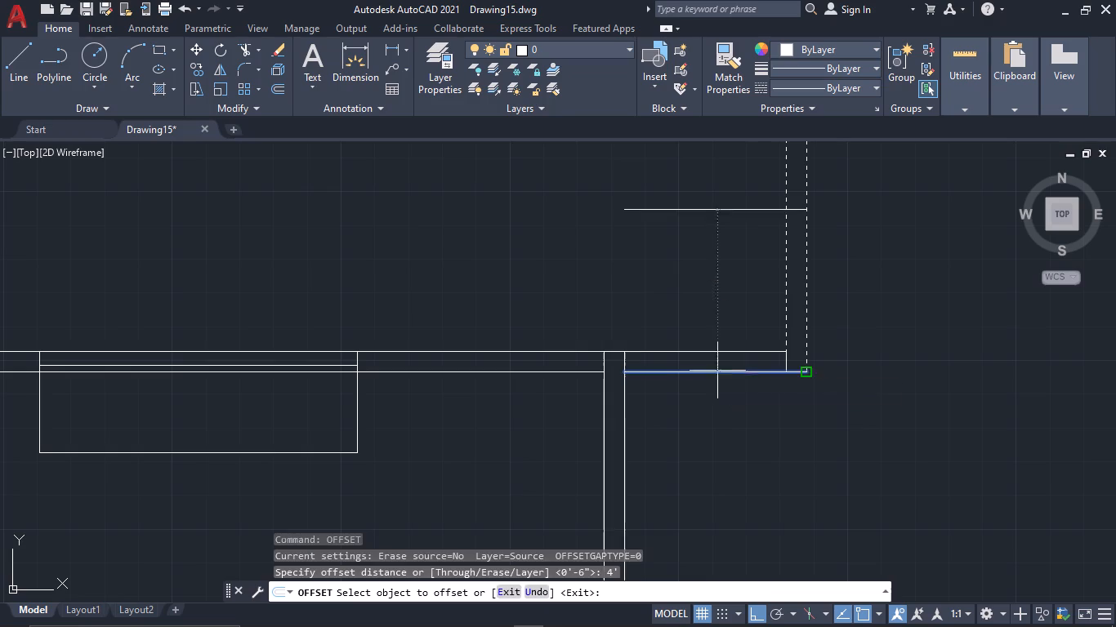
{"action": "scroll", "coordinate": [737, 518], "scroll_direction": "down", "scroll_amount": 1}
{"action": "middle_click_drag", "start_coordinate": [737, 518], "coordinate": [730, 447]}
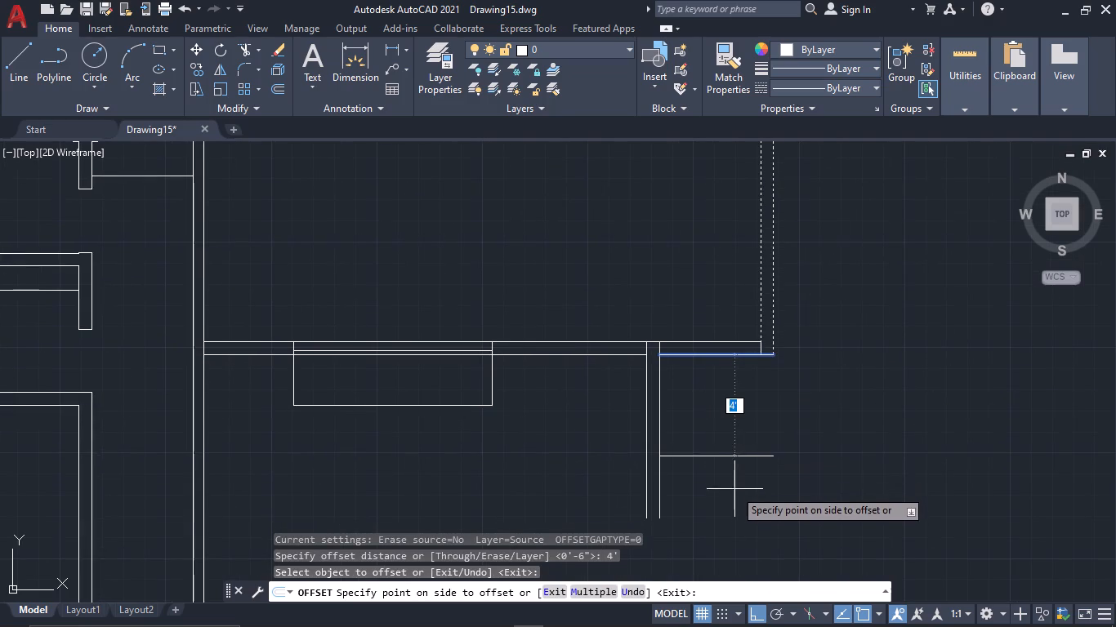
{"action": "left_click", "coordinate": [730, 508]}
{"action": "key", "text": "Escape"}
Draw a horizontal line continuing the offset line leftward across both partition lines.
{"action": "scroll", "coordinate": [727, 493], "scroll_direction": "up", "scroll_amount": 1}
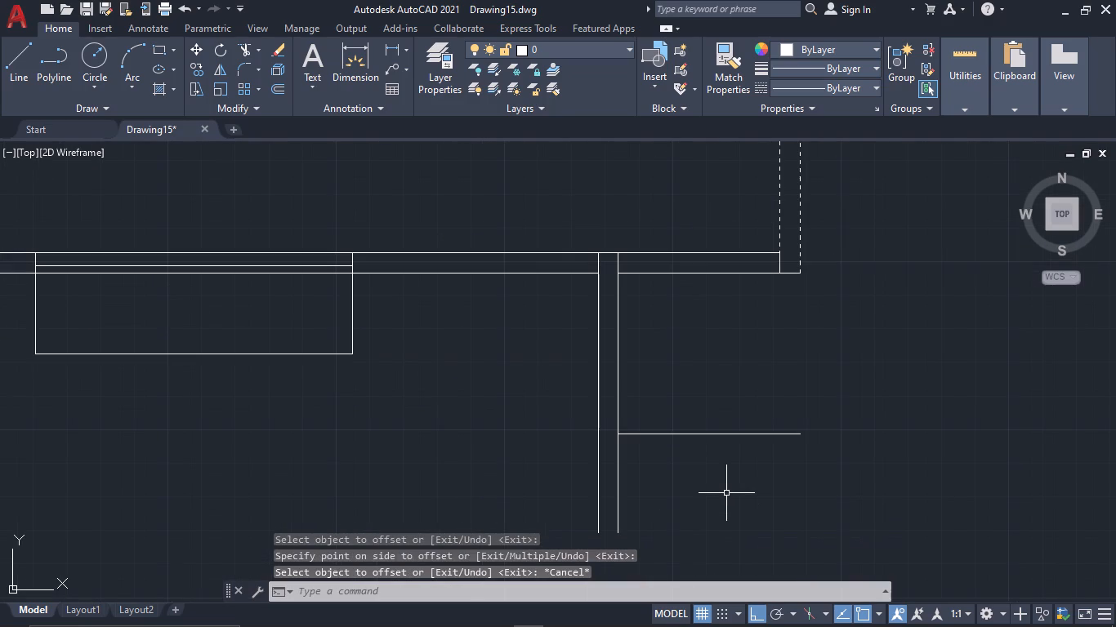
{"action": "key", "text": "l"}
{"action": "key", "text": "space"}
{"action": "left_click_drag", "start_coordinate": [614, 432], "coordinate": [592, 430]}
{"action": "left_click", "coordinate": [551, 430]}
{"action": "key", "text": "Escape"}
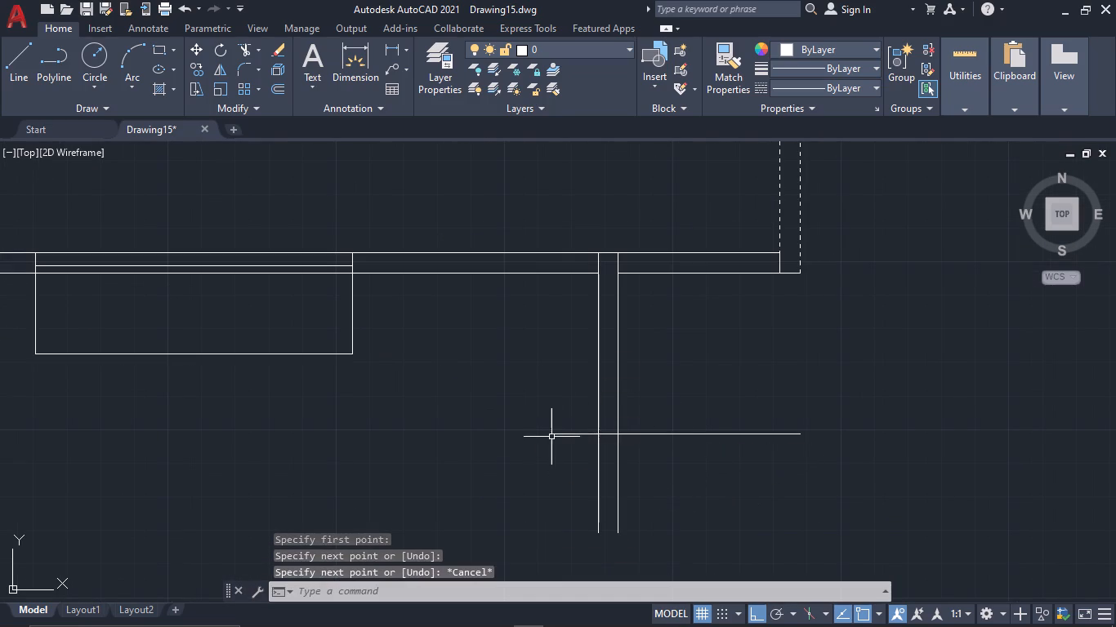
Trim the horizontal line on both sides of the partition, leaving only the segment between its two vertical lines.
{"action": "key", "text": "t"}
{"action": "key", "text": "r"}
{"action": "key", "text": "space"}
{"action": "left_click_drag", "start_coordinate": [574, 450], "coordinate": [559, 384]}
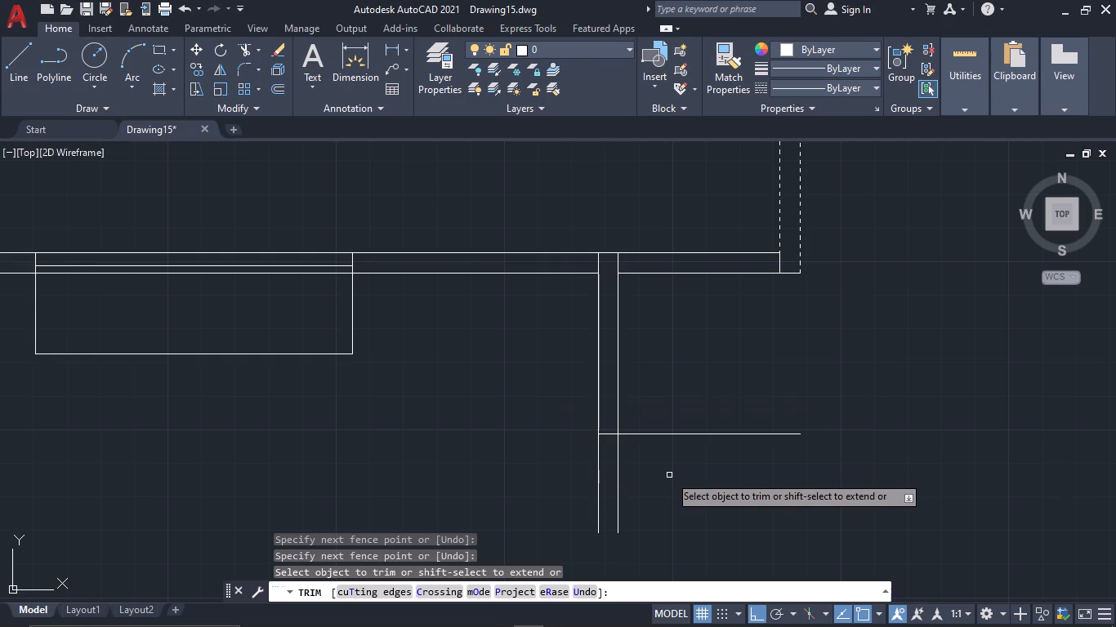
{"action": "left_click_drag", "start_coordinate": [669, 475], "coordinate": [669, 434]}
{"action": "left_click", "coordinate": [669, 429]}
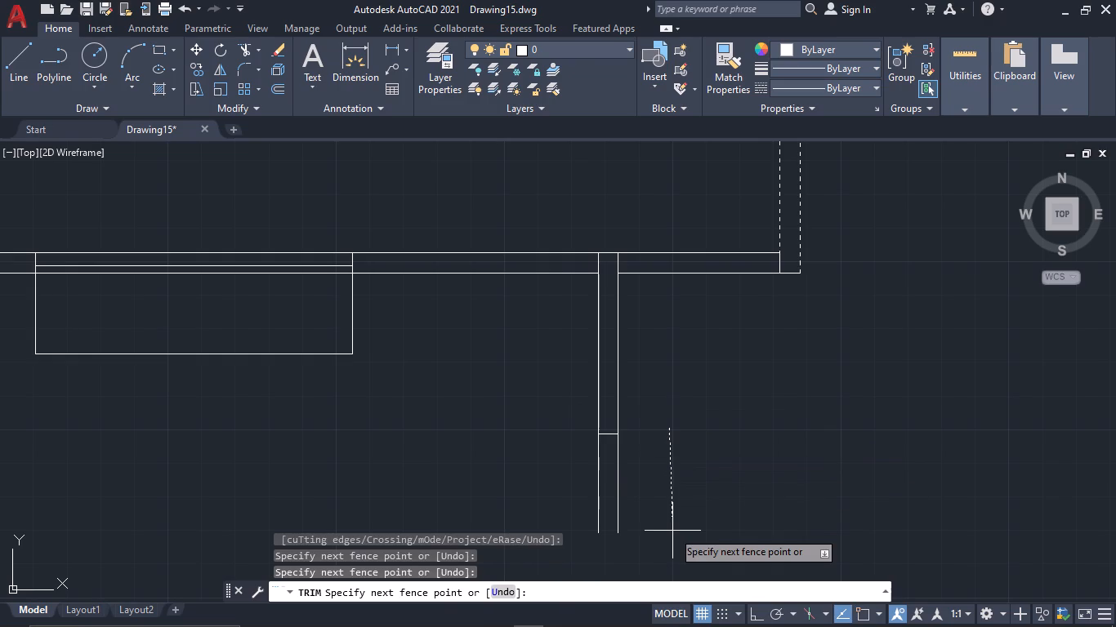
{"action": "left_click", "coordinate": [696, 482]}
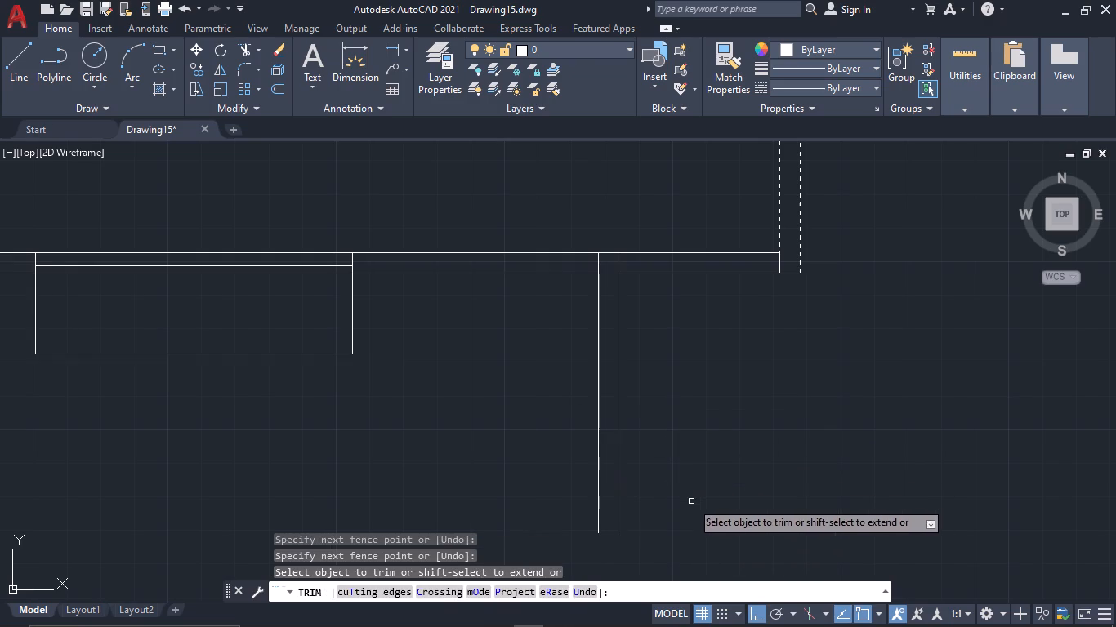
Draw a vertical line downward from the wall's lower face below the inner dashed line, ending level with the partition's bottom end.
{"action": "middle_click_drag", "start_coordinate": [691, 501], "coordinate": [686, 448]}
{"action": "scroll", "coordinate": [661, 423], "scroll_direction": "down", "scroll_amount": 1}
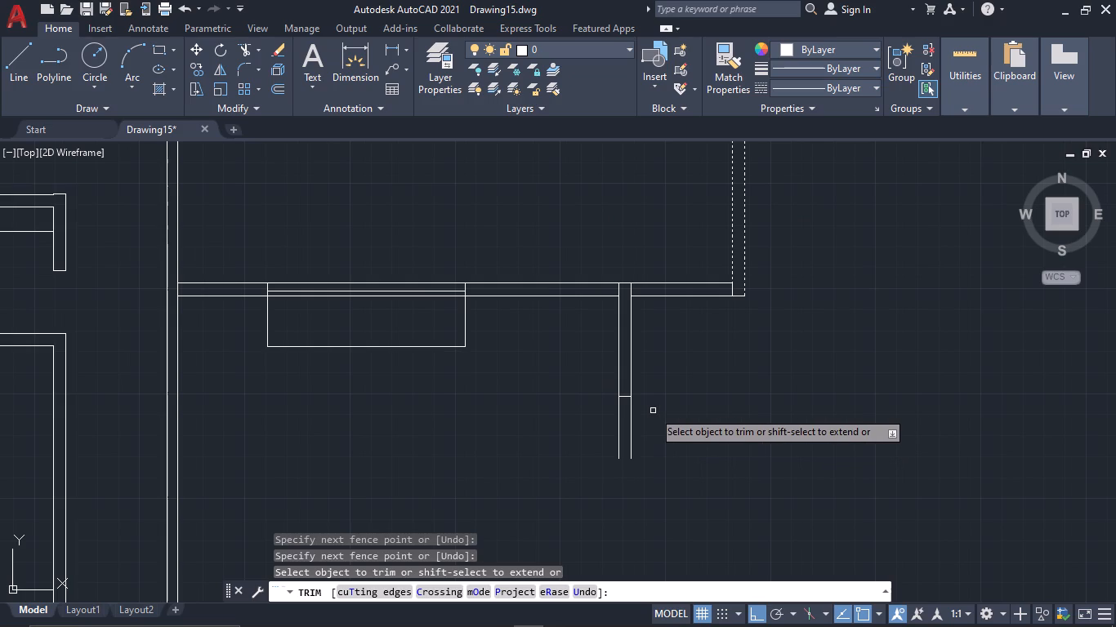
{"action": "key", "text": "l"}
{"action": "key", "text": "space"}
{"action": "key", "text": "Escape"}
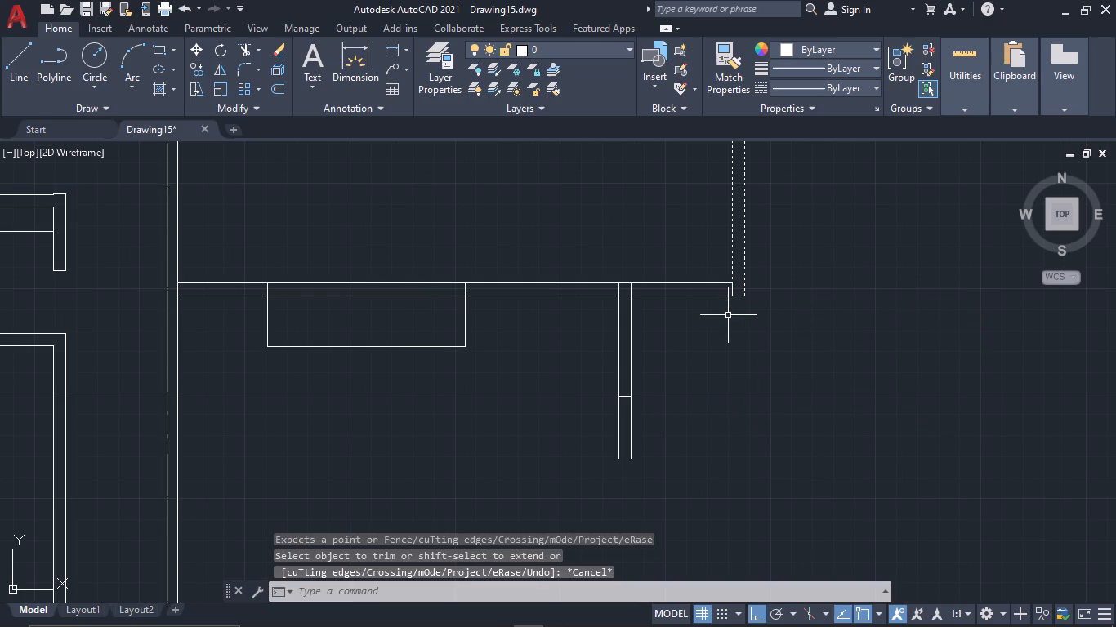
{"action": "key", "text": "l"}
{"action": "key", "text": "space"}
{"action": "left_click", "coordinate": [733, 302]}
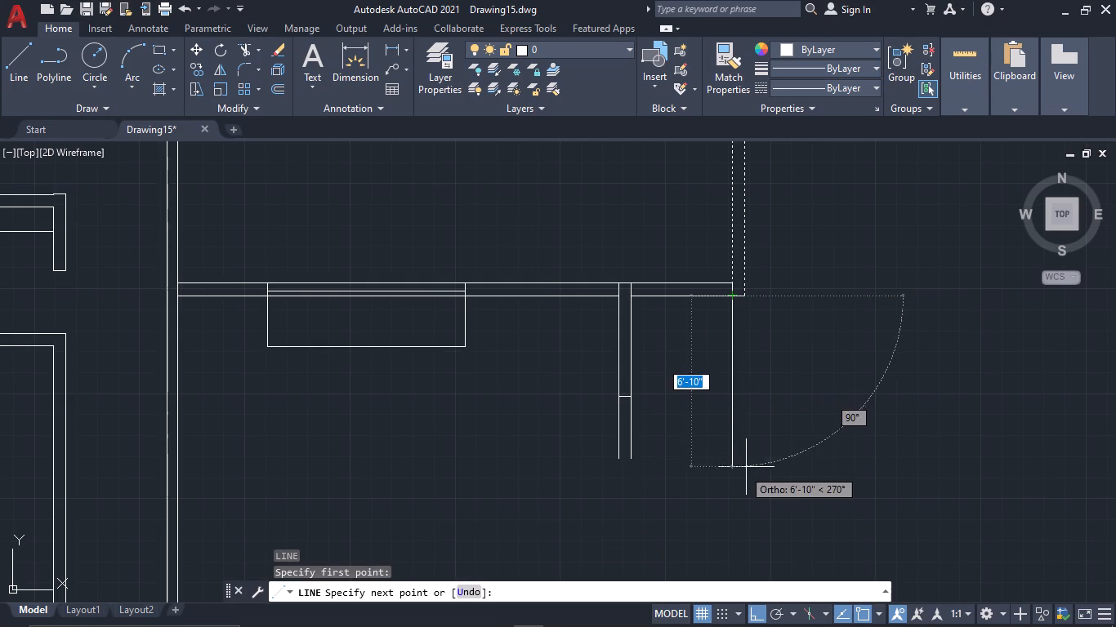
{"action": "left_click", "coordinate": [732, 451]}
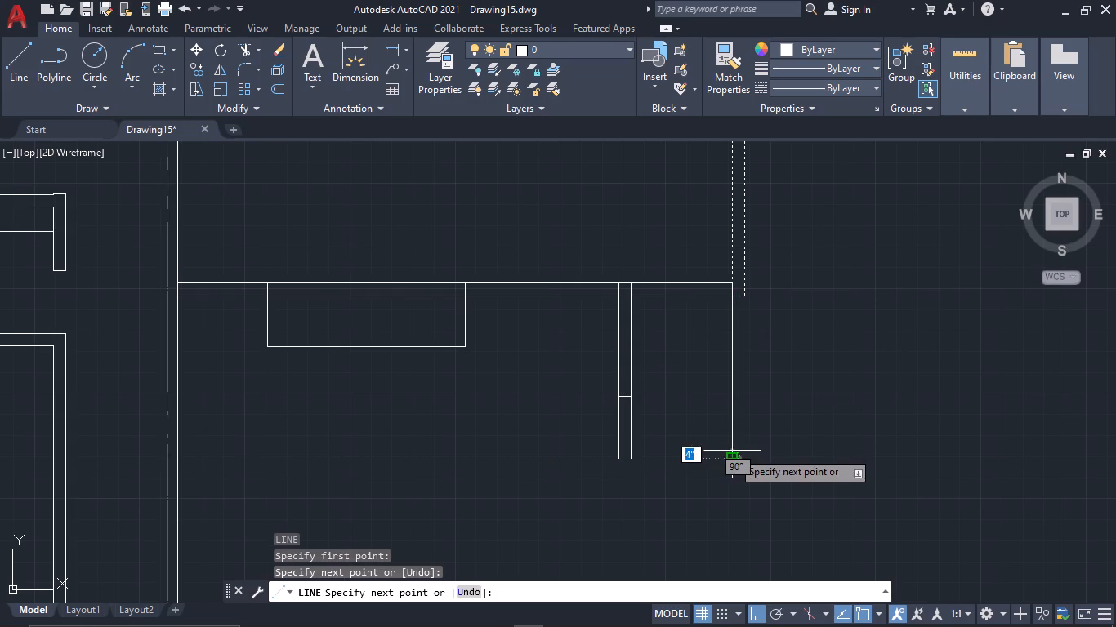
{"action": "key", "text": "Escape"}
Draw a parallel vertical line about 6'-5" long downward from the outer dashed line's lower end, level with the partition's bottom end.
{"action": "key", "text": "l"}
{"action": "key", "text": "space"}
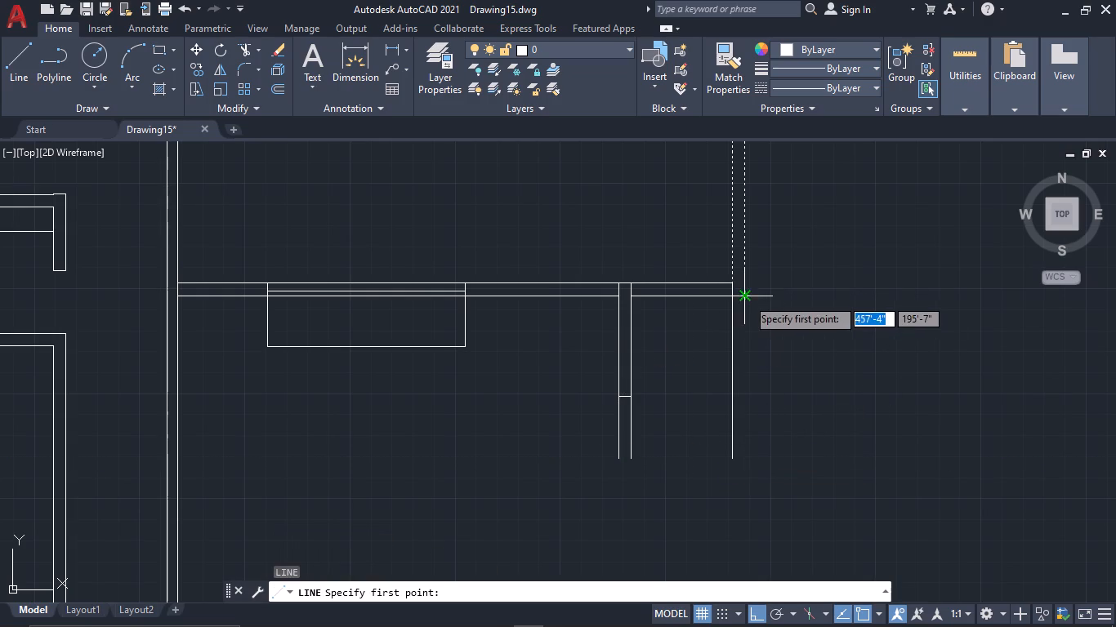
{"action": "left_click_drag", "start_coordinate": [747, 298], "coordinate": [749, 331]}
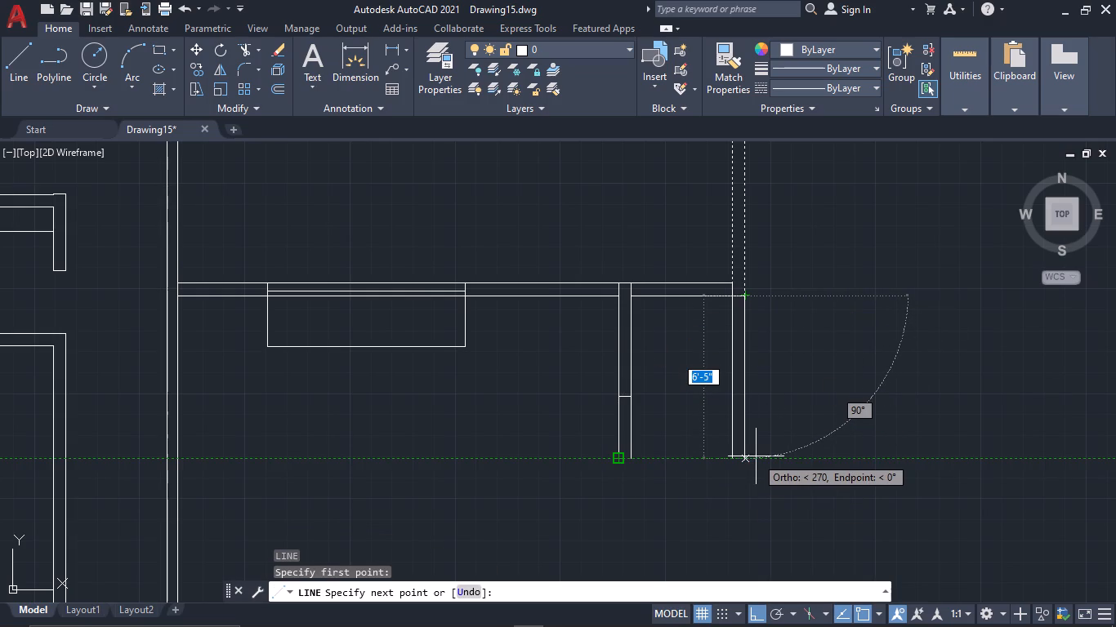
{"action": "left_click", "coordinate": [752, 456]}
{"action": "key", "text": "Escape"}
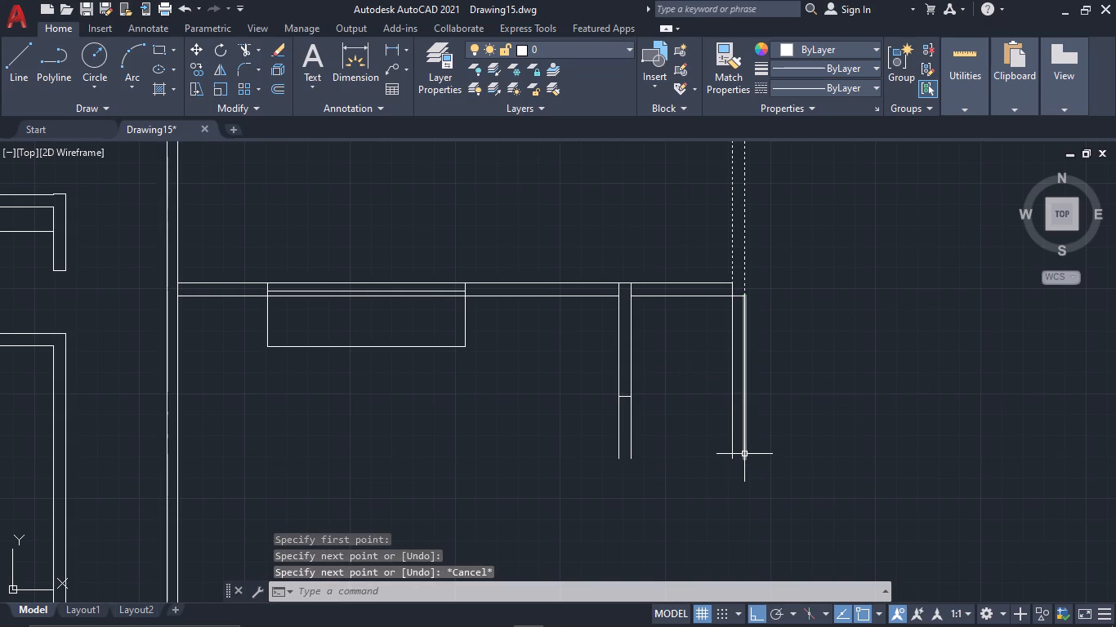
Trim the horizontal wall's lower line between the two new vertical lines below the dashed wall.
{"action": "key", "text": "t"}
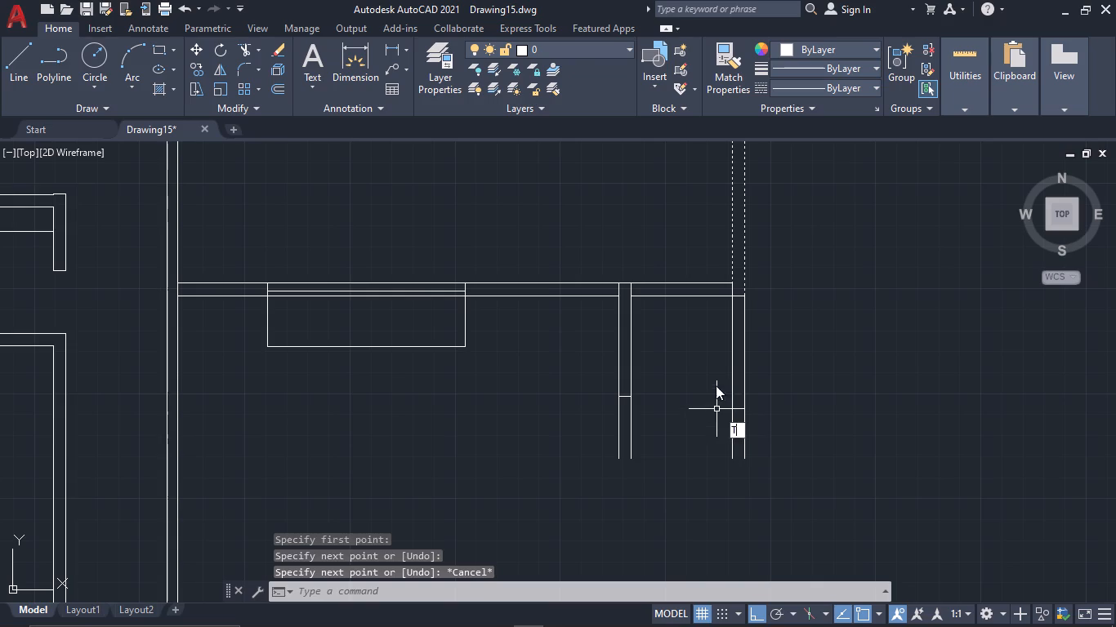
{"action": "key", "text": "r"}
{"action": "key", "text": "space"}
{"action": "scroll", "coordinate": [739, 353], "scroll_direction": "up", "scroll_amount": 2}
{"action": "left_click", "coordinate": [728, 207]}
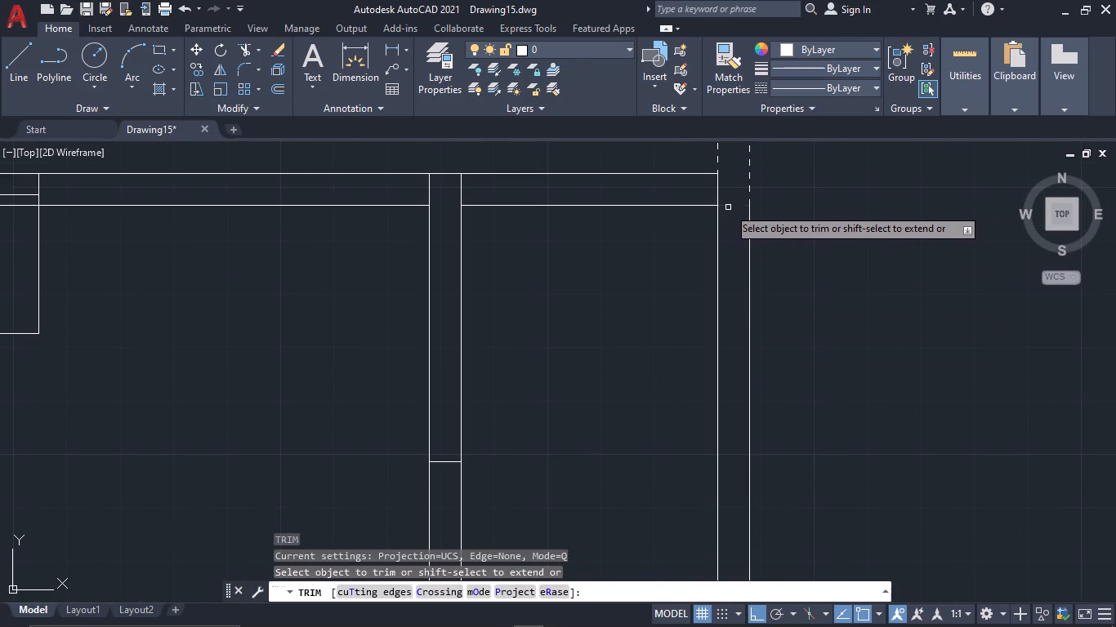
Trim the short vertical piece crossing the horizontal wall's thickness at the lower end of the inner dashed line.
{"action": "scroll", "coordinate": [757, 299], "scroll_direction": "down", "scroll_amount": 3}
{"action": "key", "text": "Escape"}
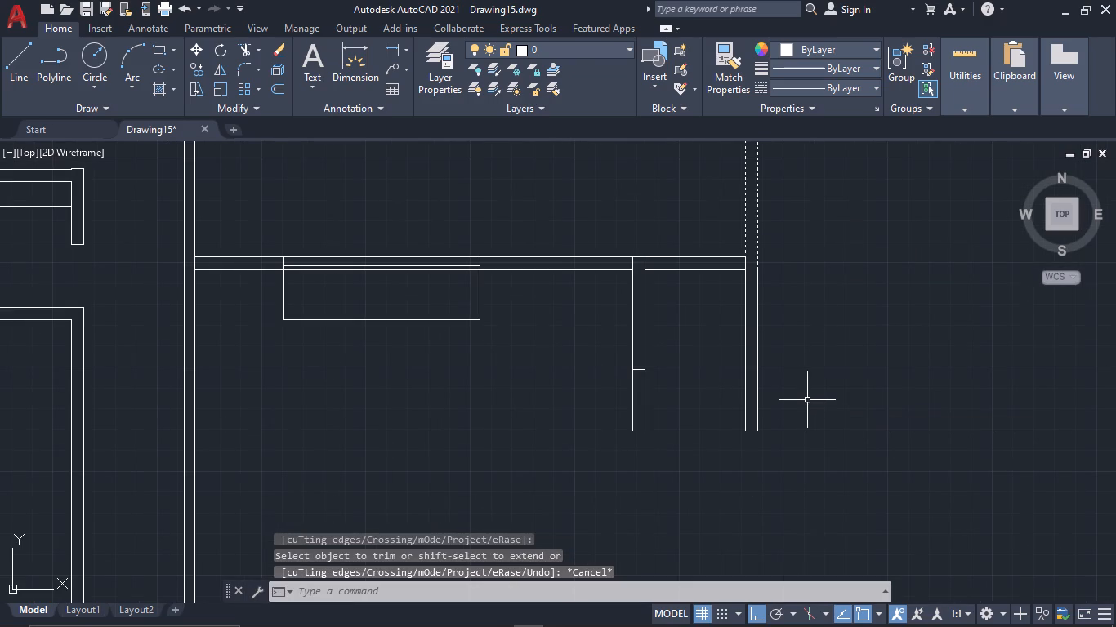
{"action": "key", "text": "t"}
{"action": "key", "text": "r"}
{"action": "key", "text": "space"}
{"action": "left_click", "coordinate": [744, 265]}
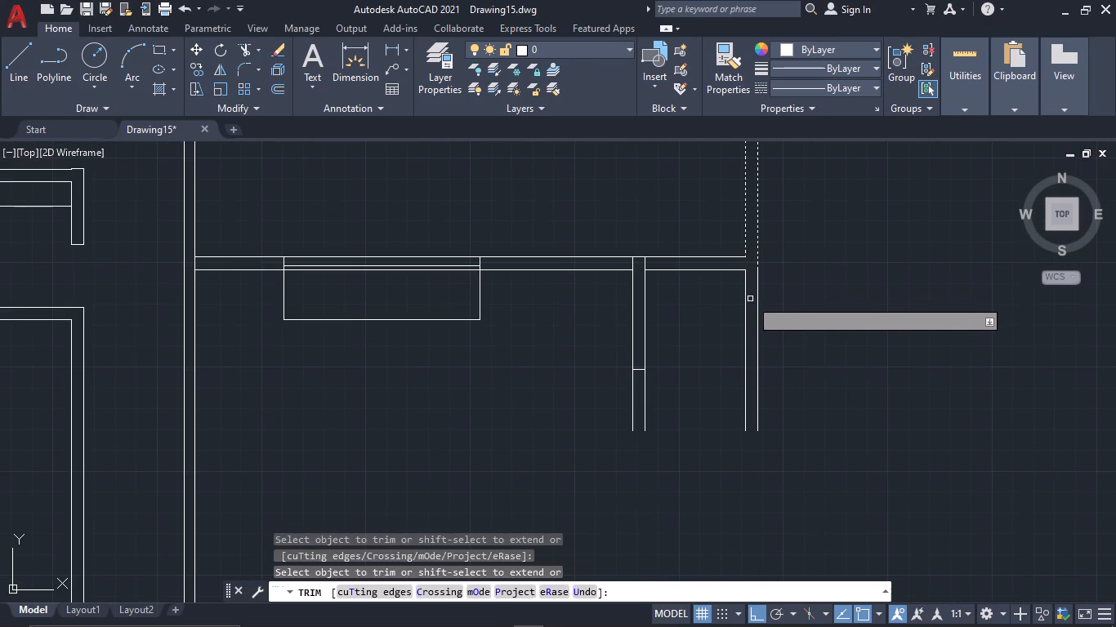
{"action": "key", "text": "Escape"}
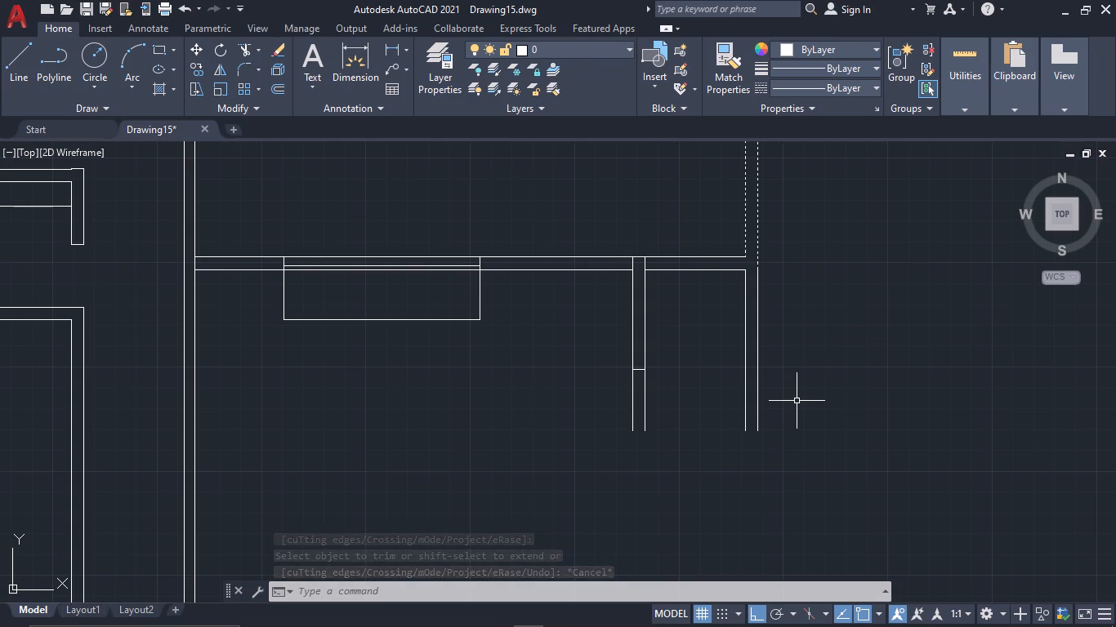
Offset both vertical lines of the 6" partition inward by 2".
{"action": "scroll", "coordinate": [797, 402], "scroll_direction": "down", "scroll_amount": 1}
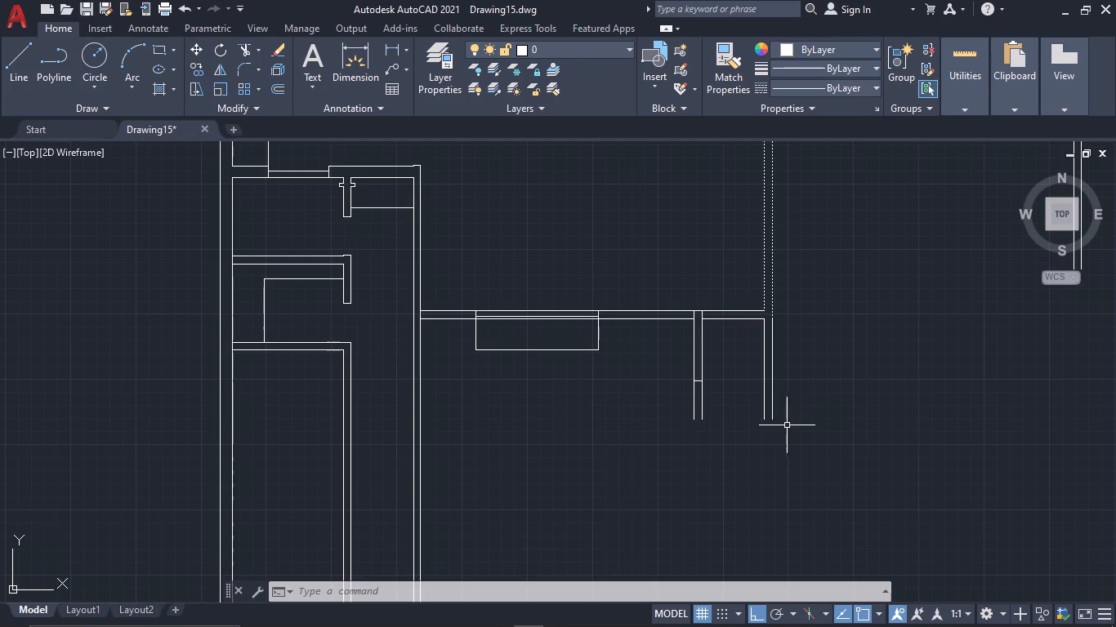
{"action": "scroll", "coordinate": [738, 399], "scroll_direction": "up", "scroll_amount": 2}
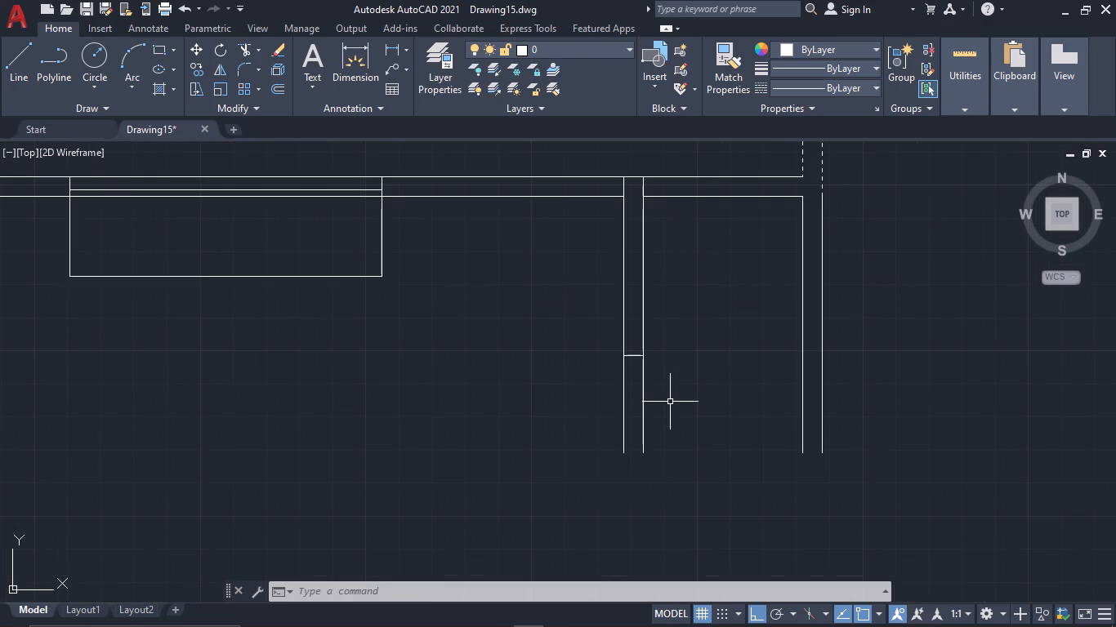
{"action": "key", "text": "o"}
{"action": "type", "text": "F 2\""}
{"action": "key", "text": "space"}
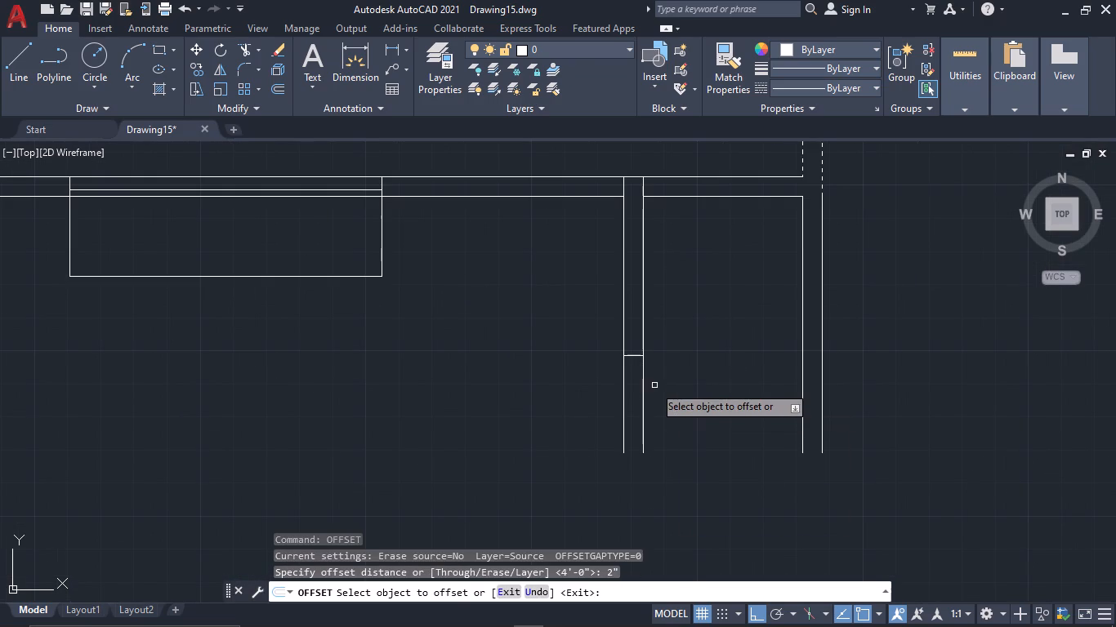
{"action": "left_click", "coordinate": [644, 389]}
{"action": "left_click", "coordinate": [598, 389]}
{"action": "left_click", "coordinate": [623, 389]}
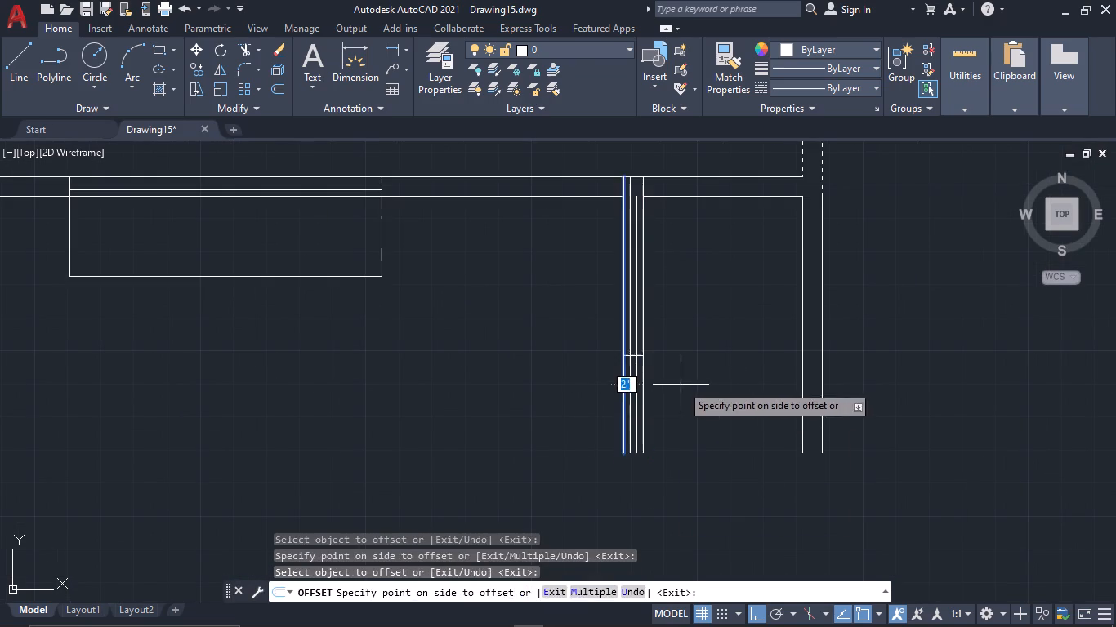
{"action": "left_click", "coordinate": [682, 385]}
{"action": "key", "text": "Escape"}
Trim the two inner offset lines above the partition's short cross line, keeping only their lower portions in the opening.
{"action": "key", "text": "t"}
{"action": "key", "text": "r"}
{"action": "key", "text": "space"}
{"action": "left_click", "coordinate": [629, 331]}
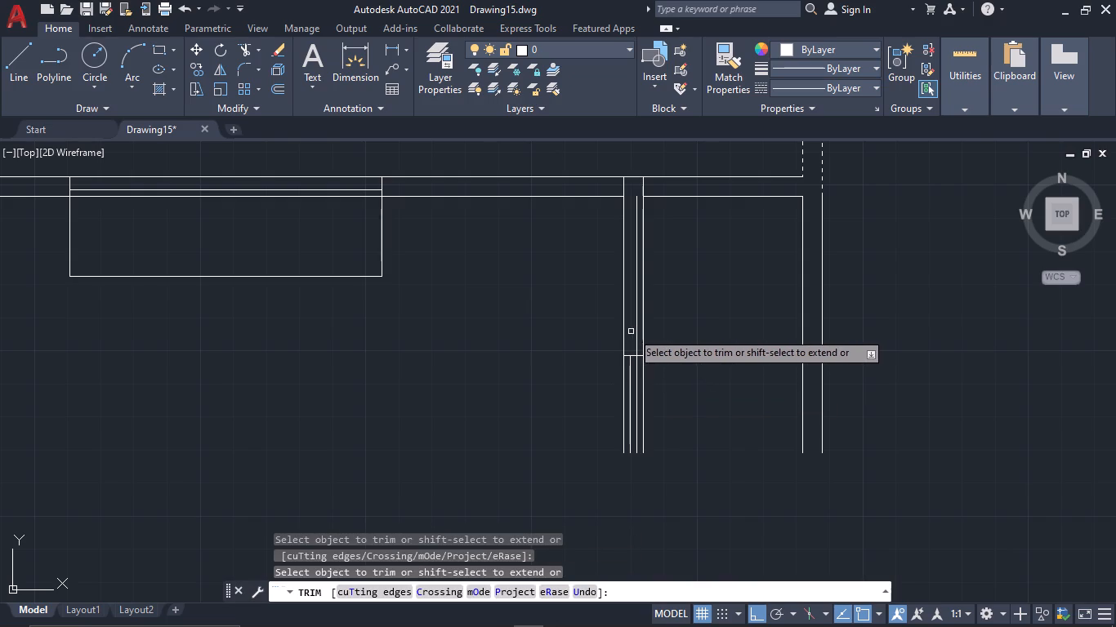
{"action": "left_click", "coordinate": [636, 331]}
{"action": "scroll", "coordinate": [718, 426], "scroll_direction": "down", "scroll_amount": 3}
{"action": "key", "text": "Escape"}
Draw a horizontal line closing the partition opening across its lower end.
{"action": "middle_click_drag", "start_coordinate": [721, 429], "coordinate": [716, 414]}
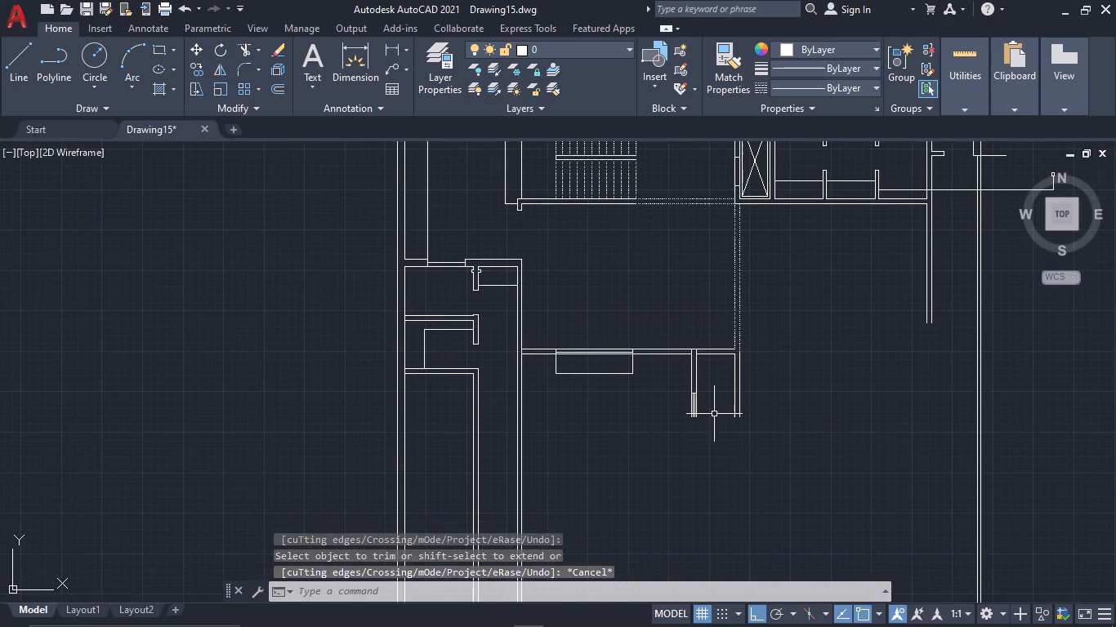
{"action": "scroll", "coordinate": [710, 413], "scroll_direction": "up", "scroll_amount": 1}
{"action": "key", "text": "l"}
{"action": "key", "text": "space"}
{"action": "scroll", "coordinate": [673, 409], "scroll_direction": "up", "scroll_amount": 1}
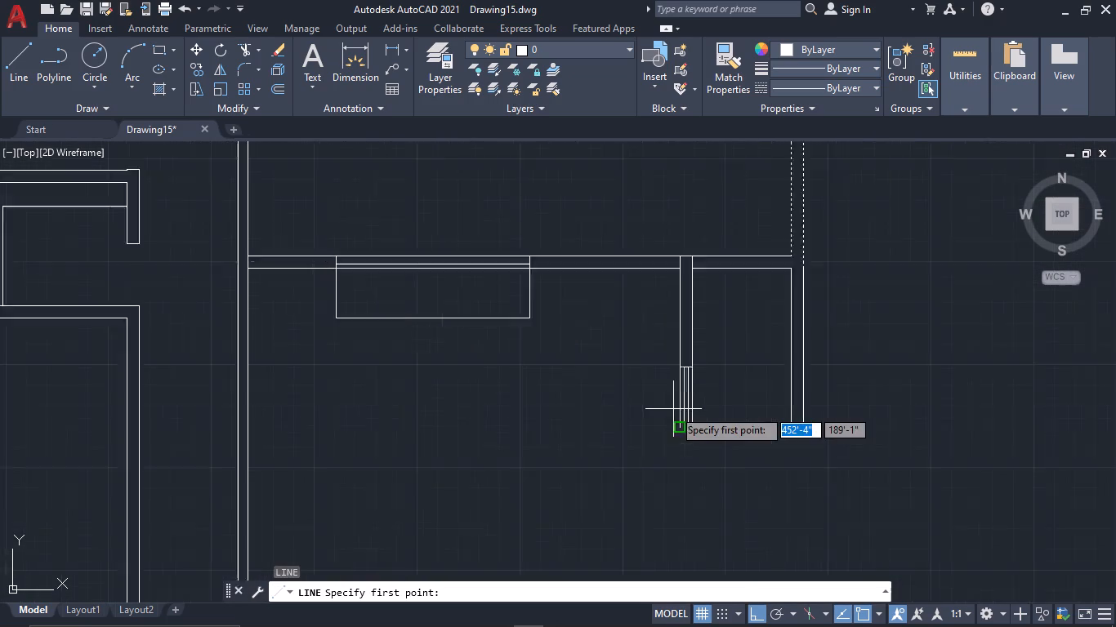
{"action": "scroll", "coordinate": [673, 411], "scroll_direction": "up", "scroll_amount": 2}
{"action": "left_click", "coordinate": [690, 456]}
{"action": "left_click", "coordinate": [716, 455]}
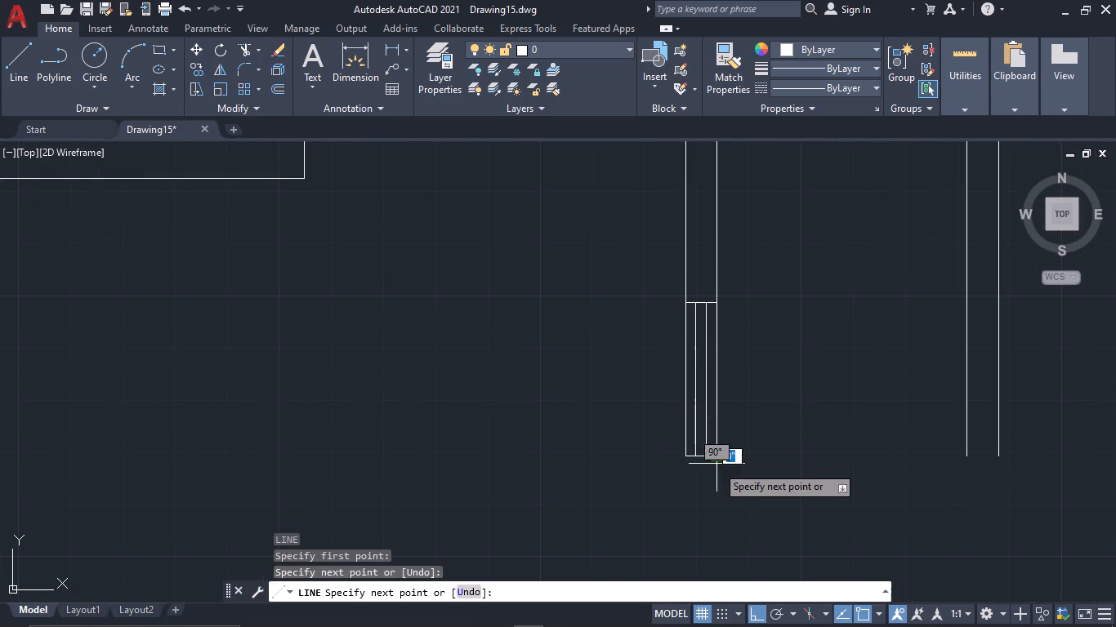
{"action": "key", "text": "Escape"}
Draw a short vertical line downward from the outer lower corner of the partition opening.
{"action": "scroll", "coordinate": [734, 487], "scroll_direction": "down", "scroll_amount": 2}
{"action": "middle_click_drag", "start_coordinate": [735, 487], "coordinate": [600, 424]}
{"action": "key", "text": "l"}
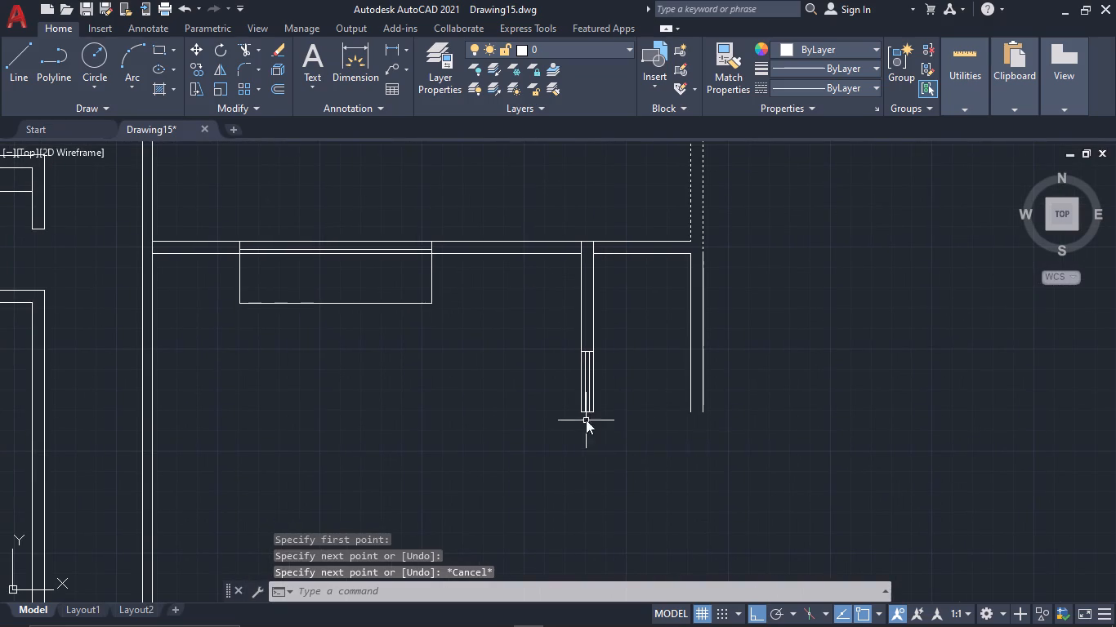
{"action": "key", "text": "space"}
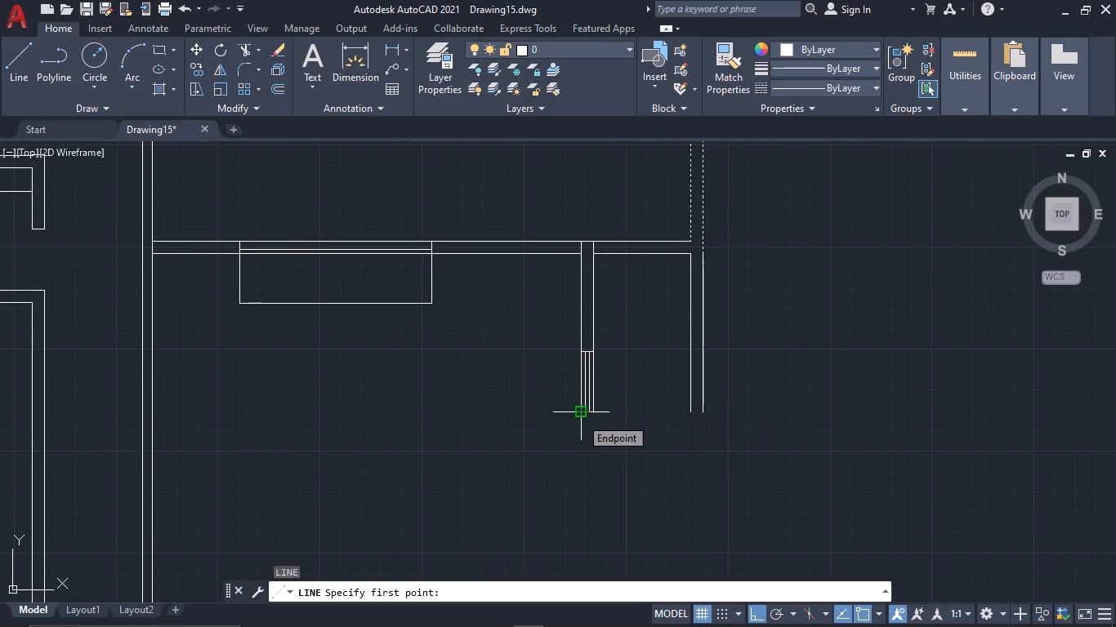
{"action": "left_click", "coordinate": [580, 417]}
{"action": "left_click", "coordinate": [579, 467]}
{"action": "key", "text": "Escape"}
Offset the short vertical line 6" inward toward the outer wall to continue the partition below the opening.
{"action": "left_click_drag", "start_coordinate": [622, 465], "coordinate": [563, 442]}
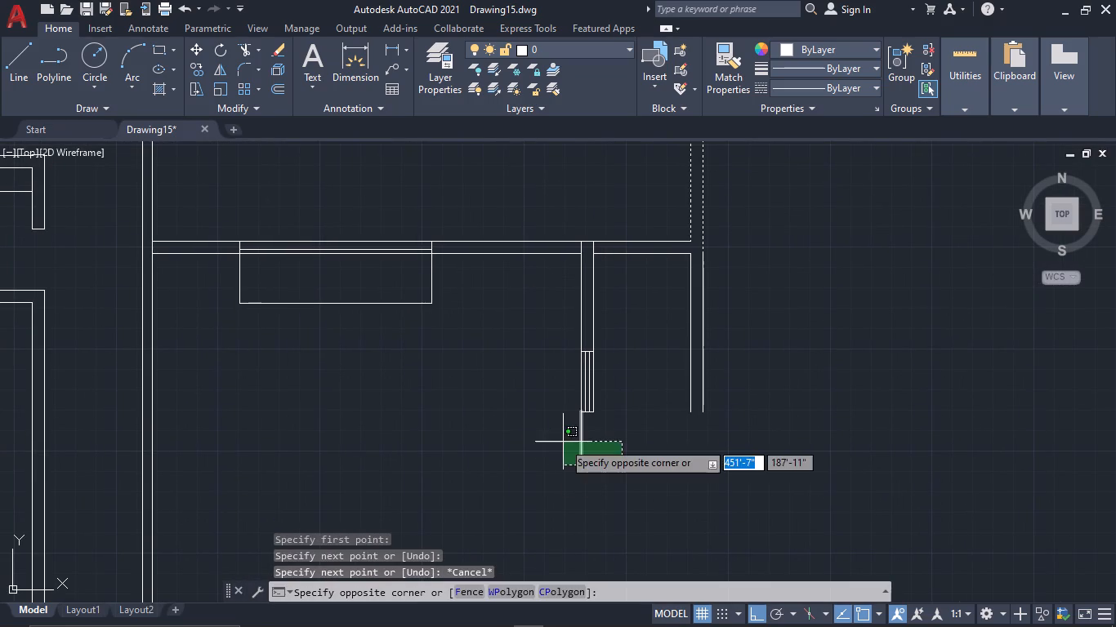
{"action": "left_click", "coordinate": [563, 442]}
{"action": "type", "text": "OF"}
{"action": "key", "text": "space"}
{"action": "type", "text": "6\""}
{"action": "key", "text": "space"}
{"action": "left_click", "coordinate": [645, 436]}
{"action": "key", "text": "Escape"}
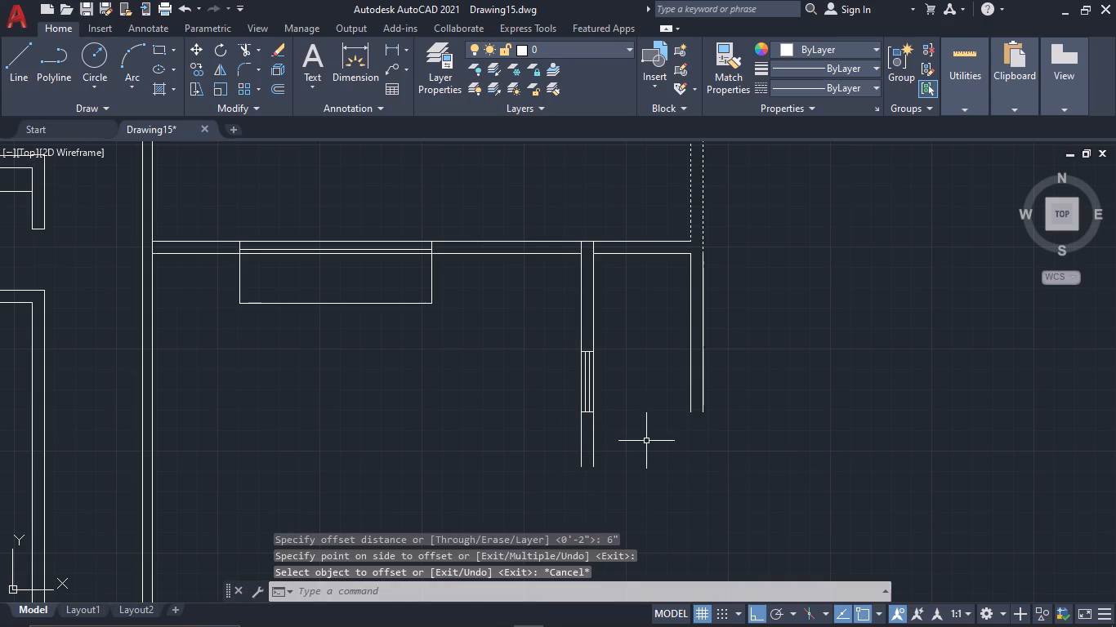
Draw a horizontal line about 3'-11" long from the partition's inner face, continuing up to the lower end of the outer wall's inner line.
{"action": "key", "text": "l"}
{"action": "key", "text": "space"}
{"action": "left_click", "coordinate": [595, 451]}
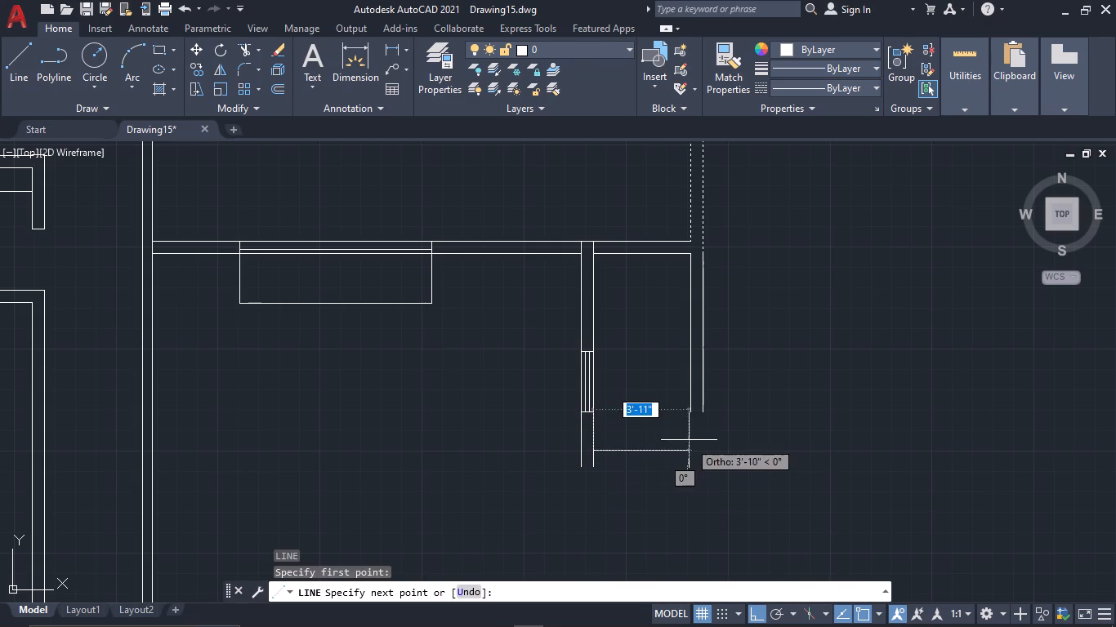
{"action": "left_click", "coordinate": [693, 451]}
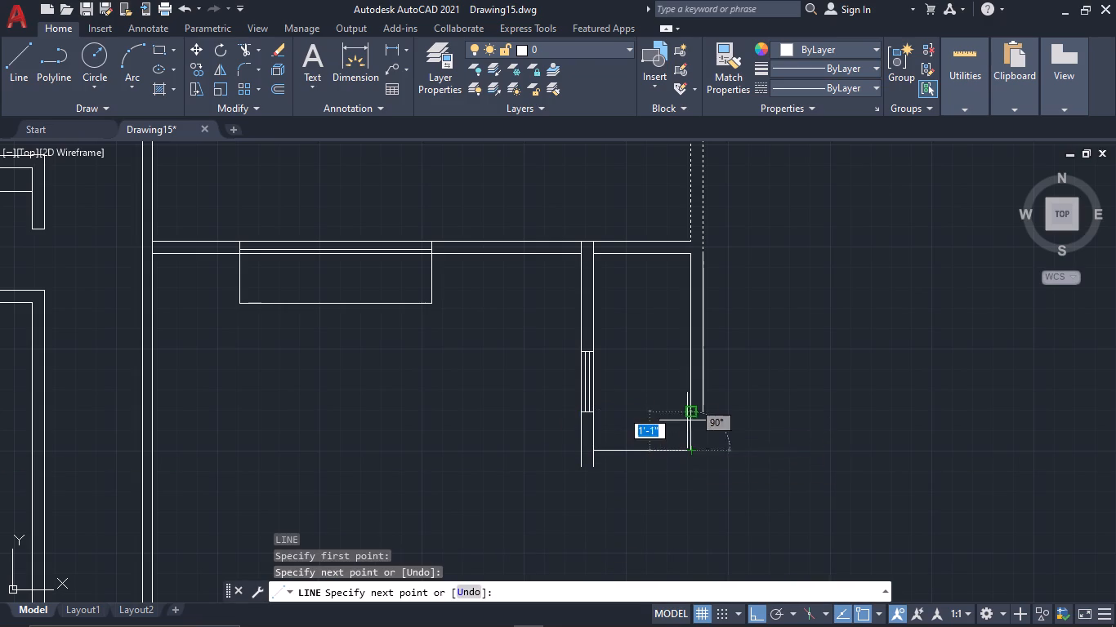
{"action": "left_click", "coordinate": [687, 413]}
{"action": "key", "text": "Escape"}
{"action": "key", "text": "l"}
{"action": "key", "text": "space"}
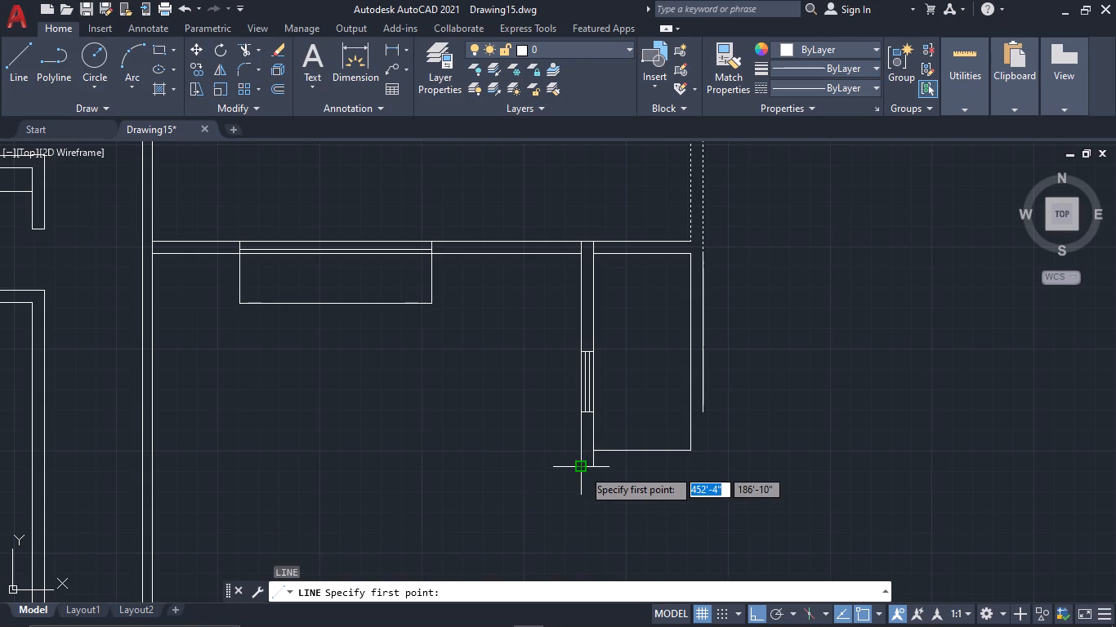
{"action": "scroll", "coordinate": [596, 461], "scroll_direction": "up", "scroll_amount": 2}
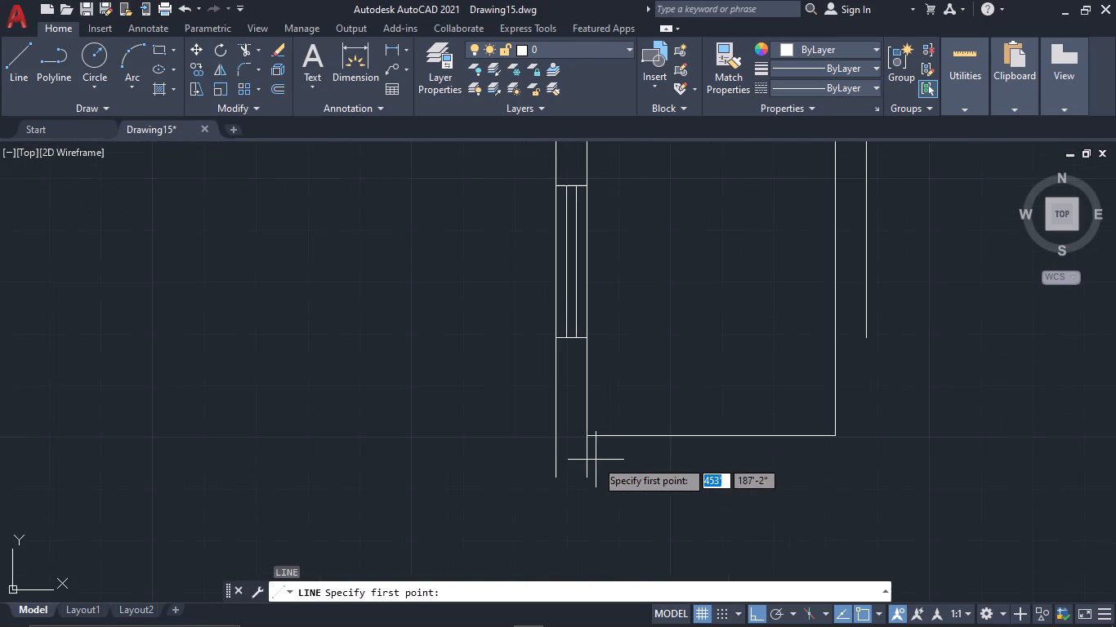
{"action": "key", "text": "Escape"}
Offset the horizontal line closing the small room 6" downward.
{"action": "left_click", "coordinate": [685, 470]}
{"action": "left_click", "coordinate": [670, 421]}
{"action": "type", "text": "OF 6\""}
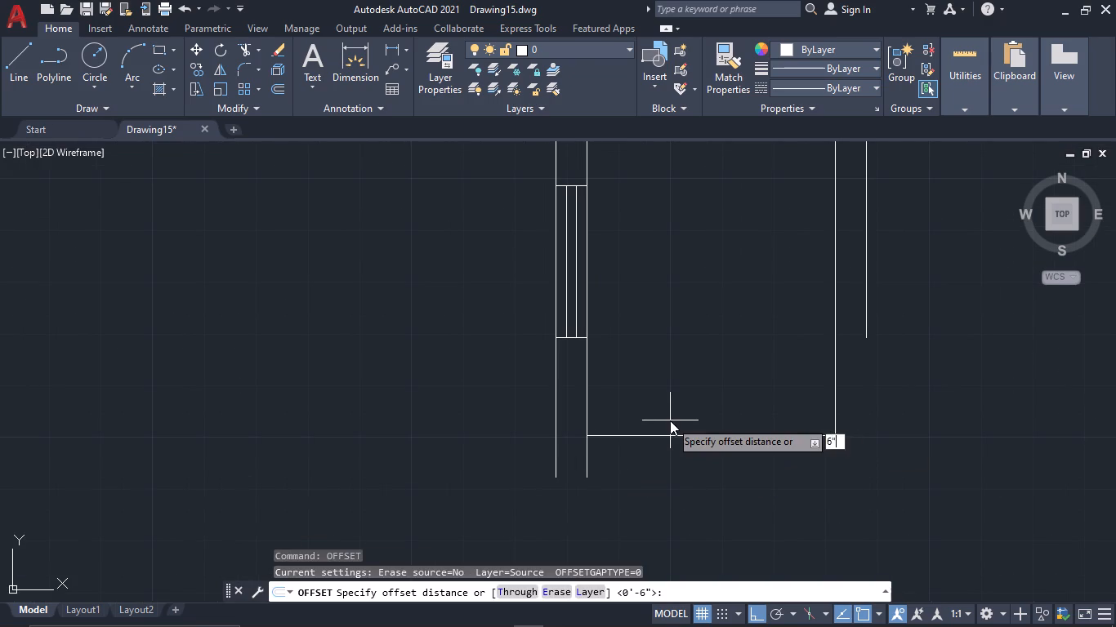
{"action": "key", "text": "space"}
{"action": "left_click", "coordinate": [744, 537]}
{"action": "key", "text": "Escape"}
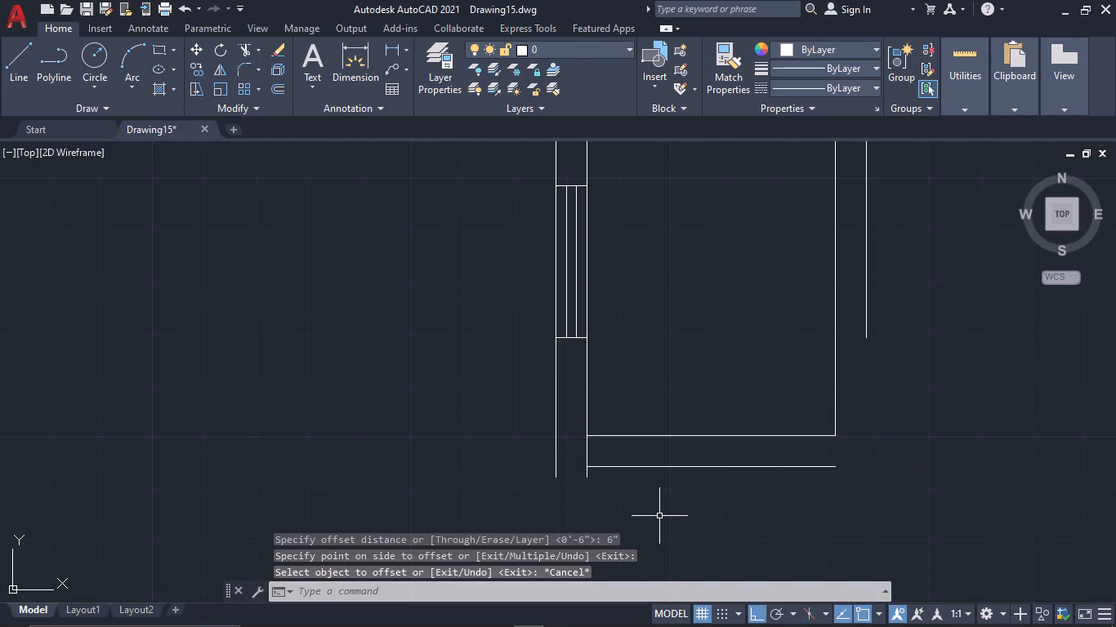
Trim the partition's inner line where it extends below the offset horizontal line.
{"action": "key", "text": "t"}
{"action": "key", "text": "r"}
{"action": "key", "text": "space"}
{"action": "left_click", "coordinate": [586, 474]}
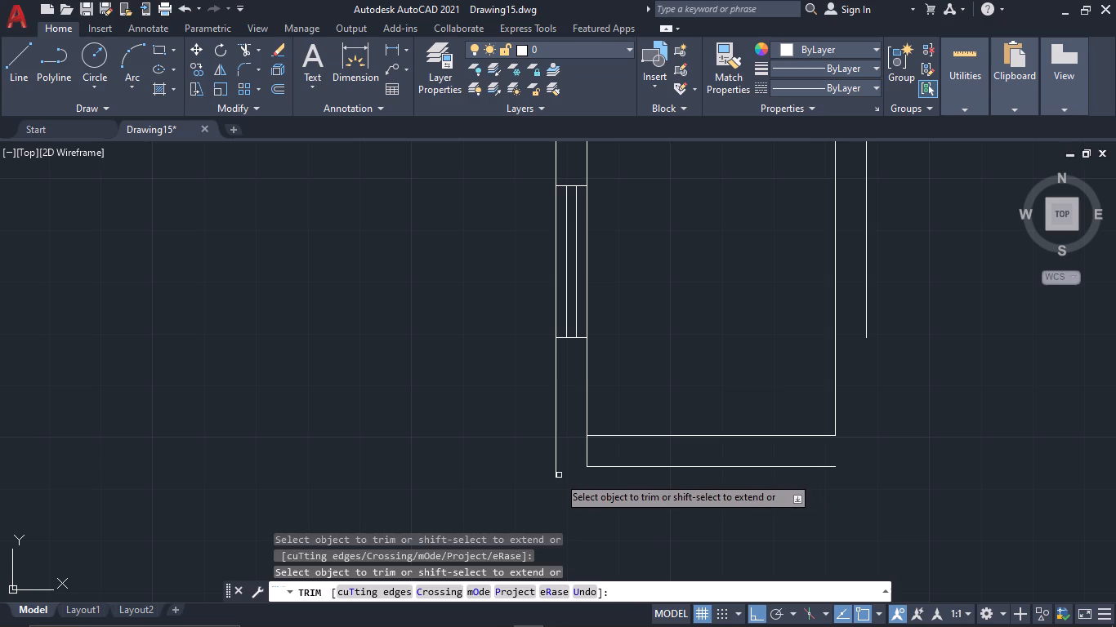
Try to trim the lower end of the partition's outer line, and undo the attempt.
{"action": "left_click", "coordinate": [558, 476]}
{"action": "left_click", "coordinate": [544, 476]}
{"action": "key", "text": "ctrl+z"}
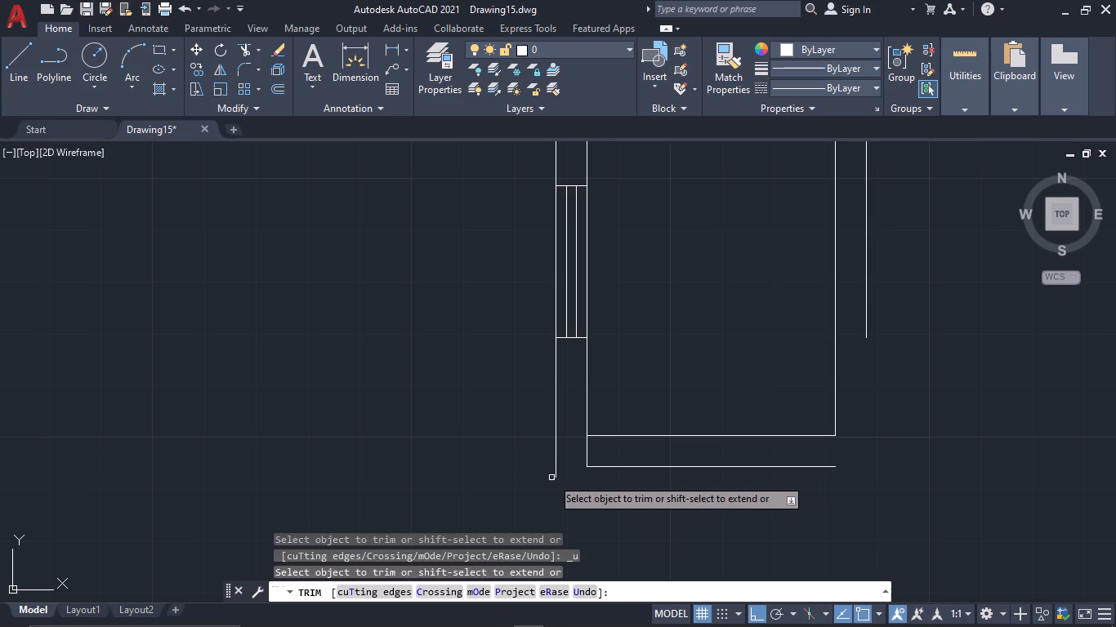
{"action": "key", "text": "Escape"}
Fillet the lower horizontal line with the partition's outer line at zero radius to form a square corner.
{"action": "key", "text": "f"}
{"action": "key", "text": "space"}
{"action": "left_click", "coordinate": [606, 469]}
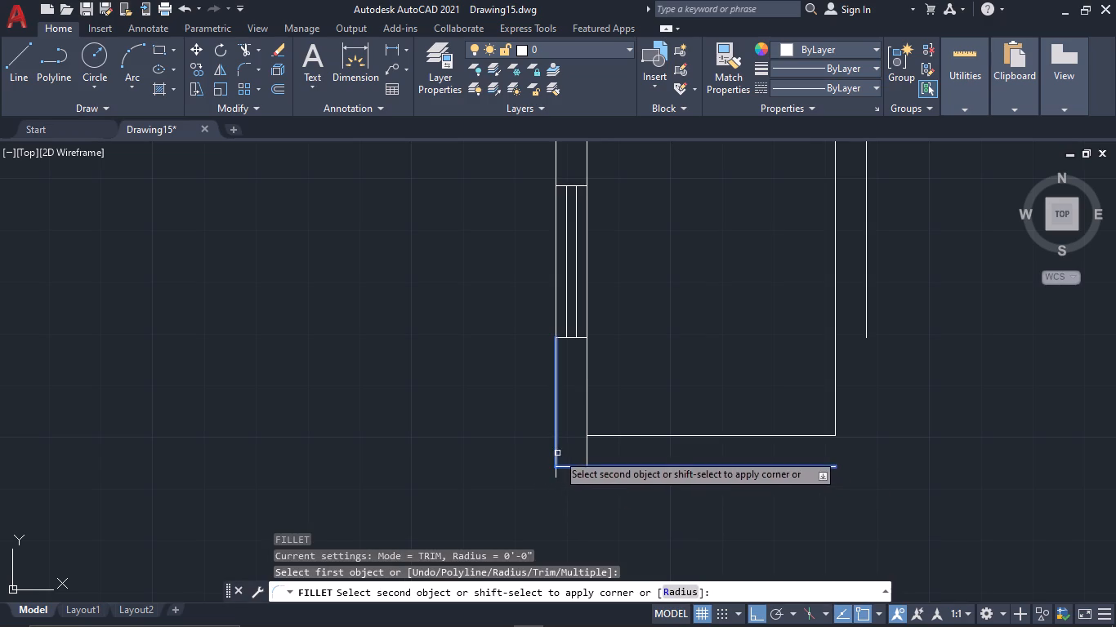
{"action": "left_click", "coordinate": [554, 453]}
{"action": "key", "text": "Escape"}
Trim the partition's inner line segment between the two parallel lines of the bottom wall.
{"action": "type", "text": "TR"}
{"action": "key", "text": "space"}
{"action": "left_click_drag", "start_coordinate": [590, 453], "coordinate": [573, 451]}
{"action": "key", "text": "Escape"}
Fillet the lower horizontal line with the outer wall's outer line to form the small room's other outer corner.
{"action": "type", "text": "F"}
{"action": "key", "text": "space"}
{"action": "left_click", "coordinate": [783, 466]}
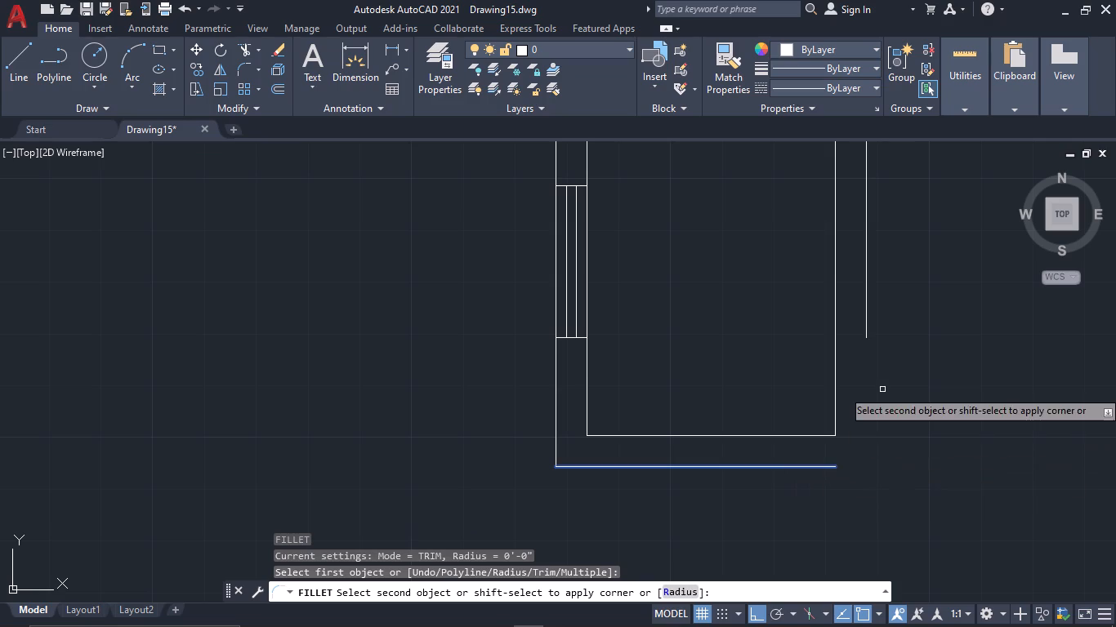
{"action": "left_click", "coordinate": [867, 324]}
{"action": "scroll", "coordinate": [902, 429], "scroll_direction": "down", "scroll_amount": 3}
{"action": "key", "text": "Escape"}
Draw a horizontal line from the partition's inner face just below the opening, extending past the opposite outer wall.
{"action": "middle_click_drag", "start_coordinate": [924, 445], "coordinate": [860, 444]}
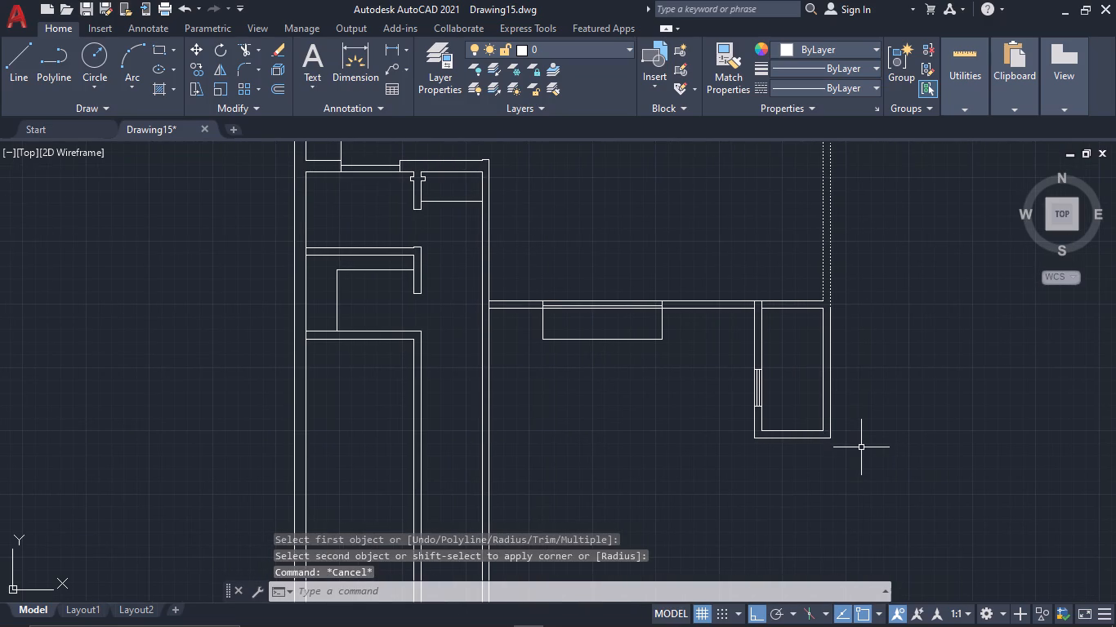
{"action": "scroll", "coordinate": [797, 452], "scroll_direction": "up", "scroll_amount": 2}
{"action": "key", "text": "l"}
{"action": "key", "text": "space"}
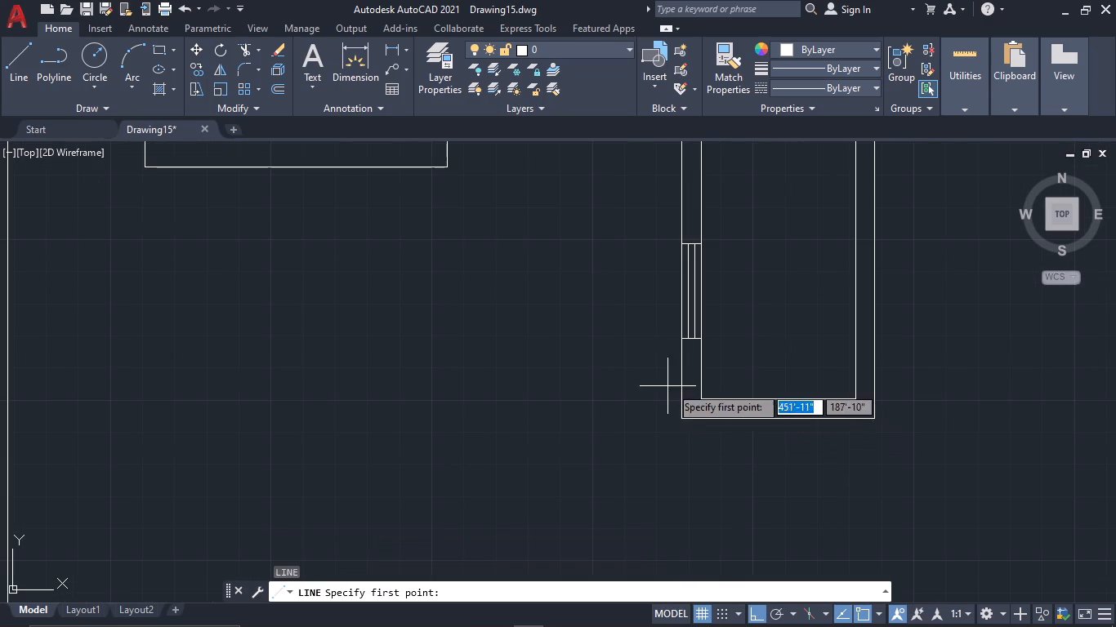
{"action": "left_click", "coordinate": [703, 348]}
{"action": "left_click", "coordinate": [942, 347]}
{"action": "key", "text": "Escape"}
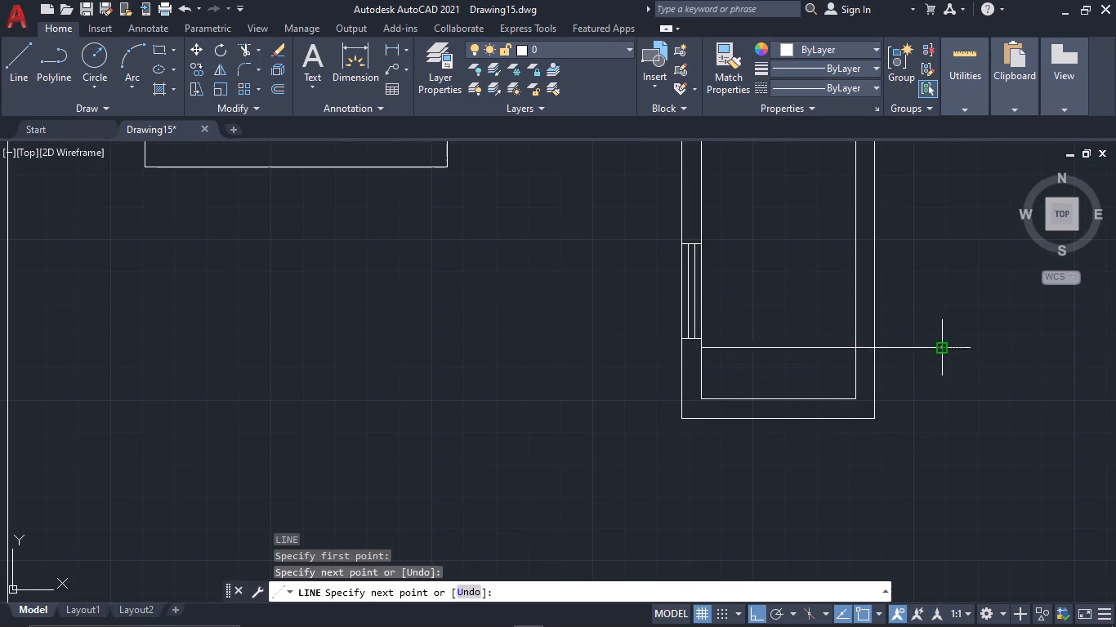
Trim the horizontal line outside and within the outer wall so it ends at the small room's inner face.
{"action": "key", "text": "t"}
{"action": "key", "text": "r"}
{"action": "key", "text": "space"}
{"action": "left_click_drag", "start_coordinate": [939, 374], "coordinate": [917, 304]}
{"action": "left_click", "coordinate": [865, 346]}
{"action": "scroll", "coordinate": [911, 419], "scroll_direction": "down", "scroll_amount": 4}
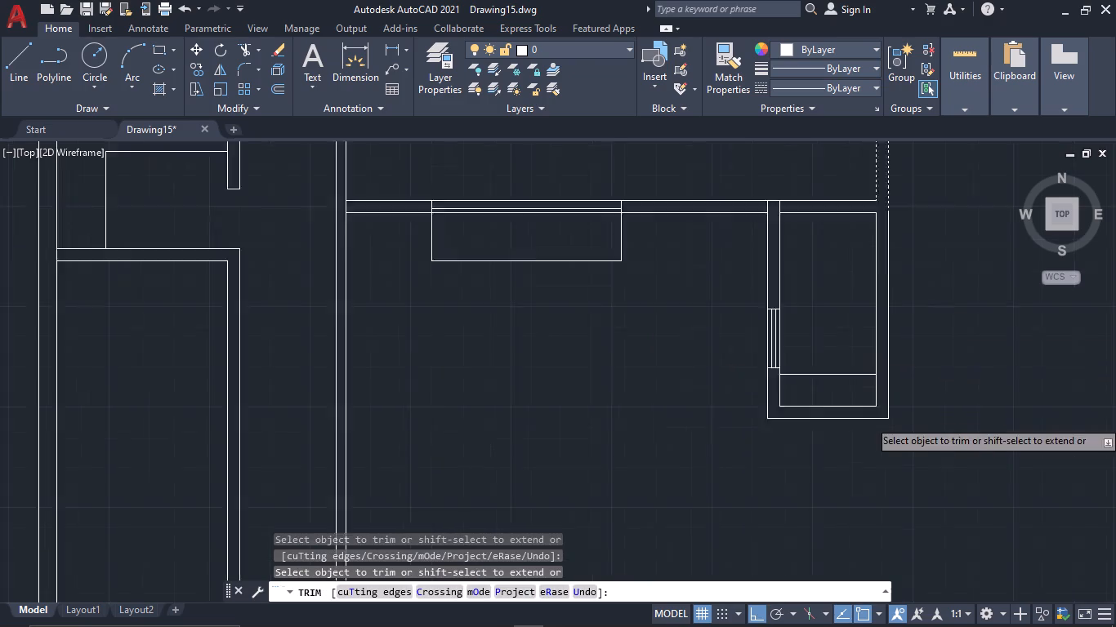
{"action": "key", "text": "Escape"}
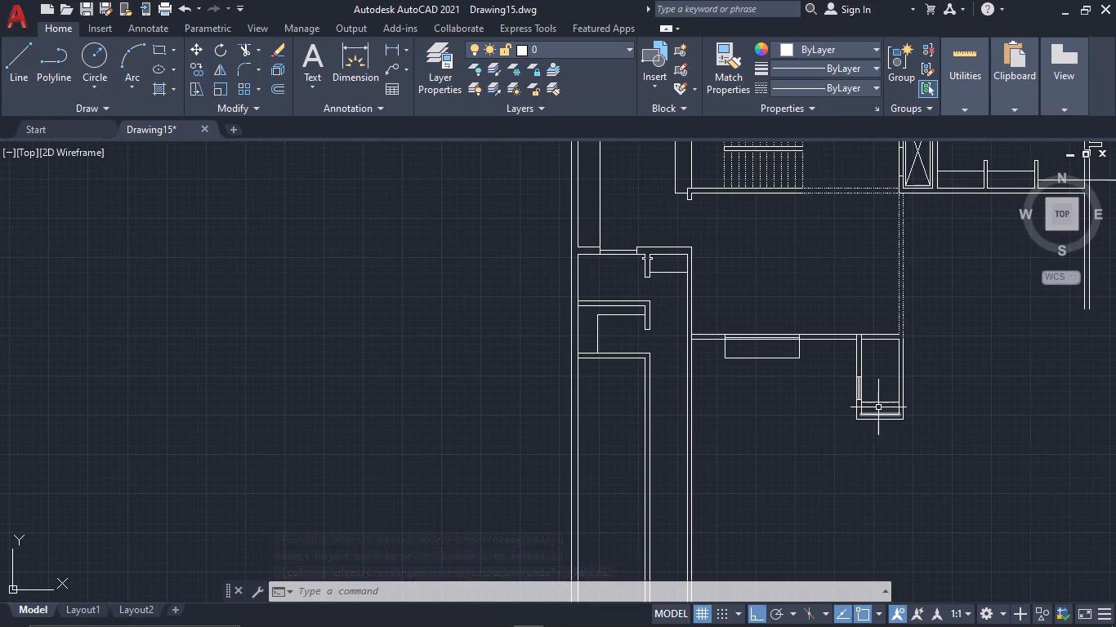
Draw a line about 1'-3" outward from the partition opening's lower outer corner, continuing vertically upward past the horizontal wall.
{"action": "scroll", "coordinate": [855, 348], "scroll_direction": "up", "scroll_amount": 4}
{"action": "scroll", "coordinate": [855, 348], "scroll_direction": "down", "scroll_amount": 3}
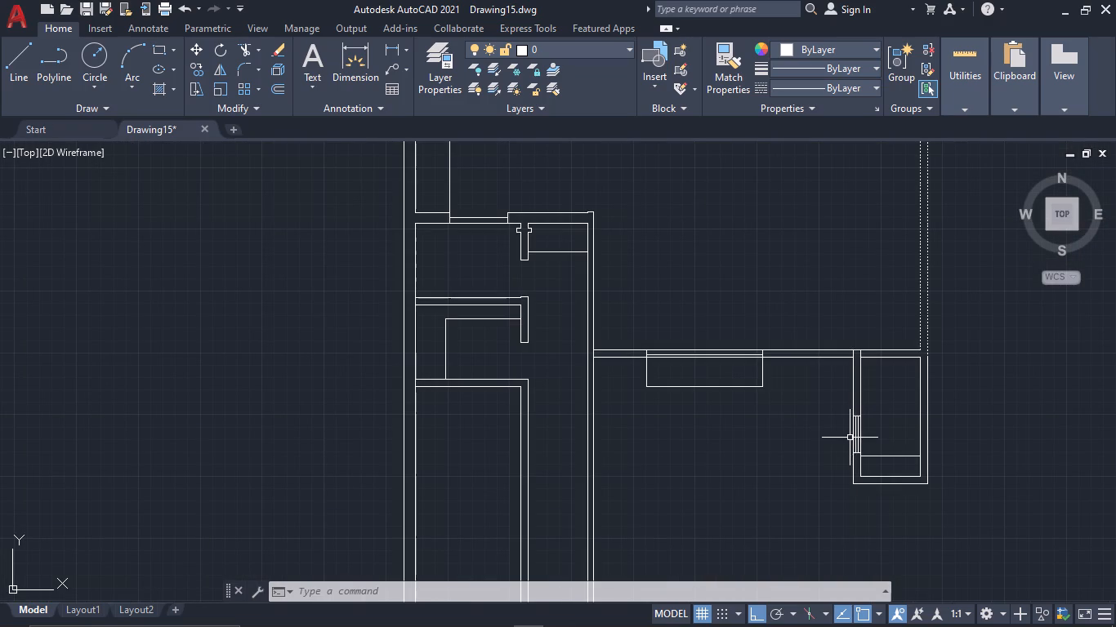
{"action": "type", "text": "L"}
{"action": "key", "text": "space"}
{"action": "scroll", "coordinate": [850, 440], "scroll_direction": "up", "scroll_amount": 2}
{"action": "left_click", "coordinate": [846, 478]}
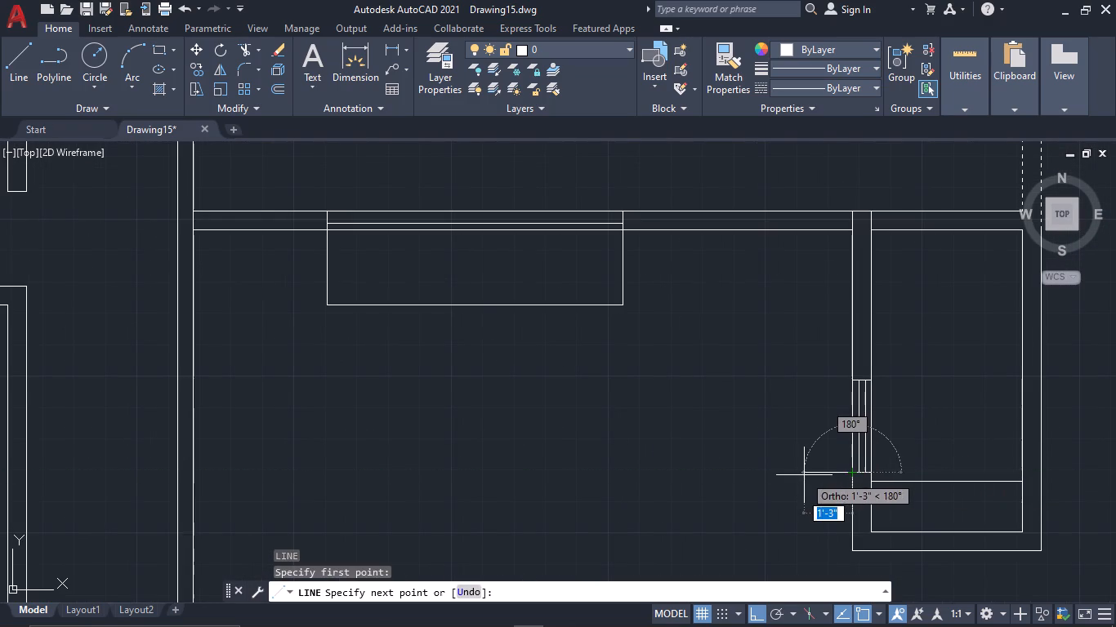
{"action": "left_click", "coordinate": [804, 475]}
{"action": "left_click", "coordinate": [778, 187]}
{"action": "key", "text": "Escape"}
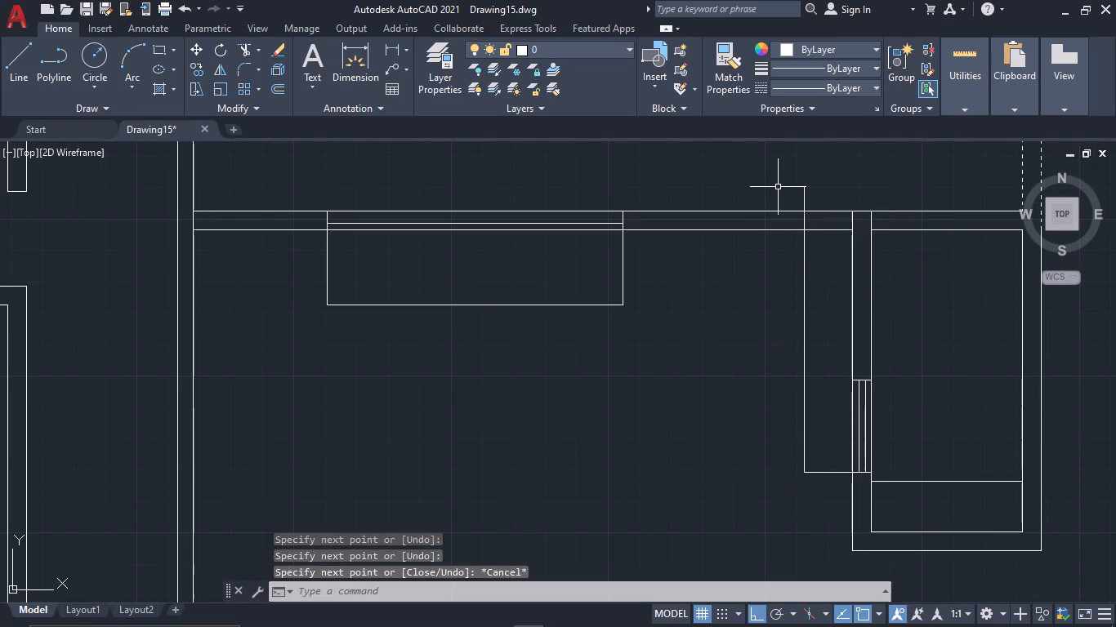
Trim the vertical line beside the partition above and within the horizontal wall so it ends at the wall's lower face.
{"action": "key", "text": "t"}
{"action": "type", "text": "R"}
{"action": "key", "text": "space"}
{"action": "left_click_drag", "start_coordinate": [790, 191], "coordinate": [831, 193]}
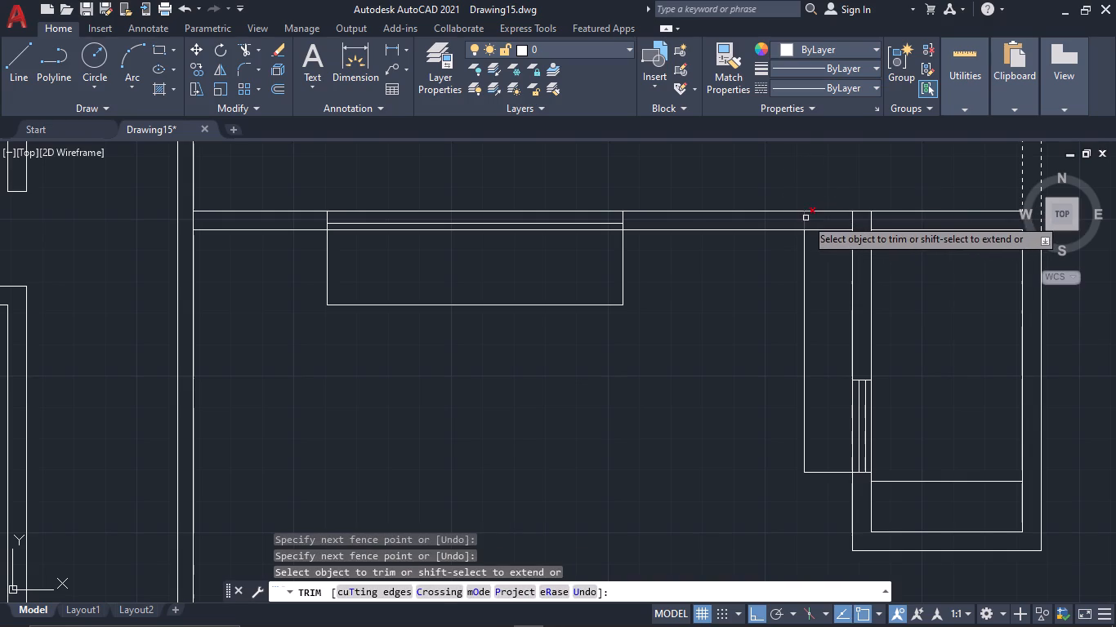
{"action": "left_click", "coordinate": [806, 218]}
{"action": "scroll", "coordinate": [810, 366], "scroll_direction": "down", "scroll_amount": 1}
{"action": "key", "text": "Escape"}
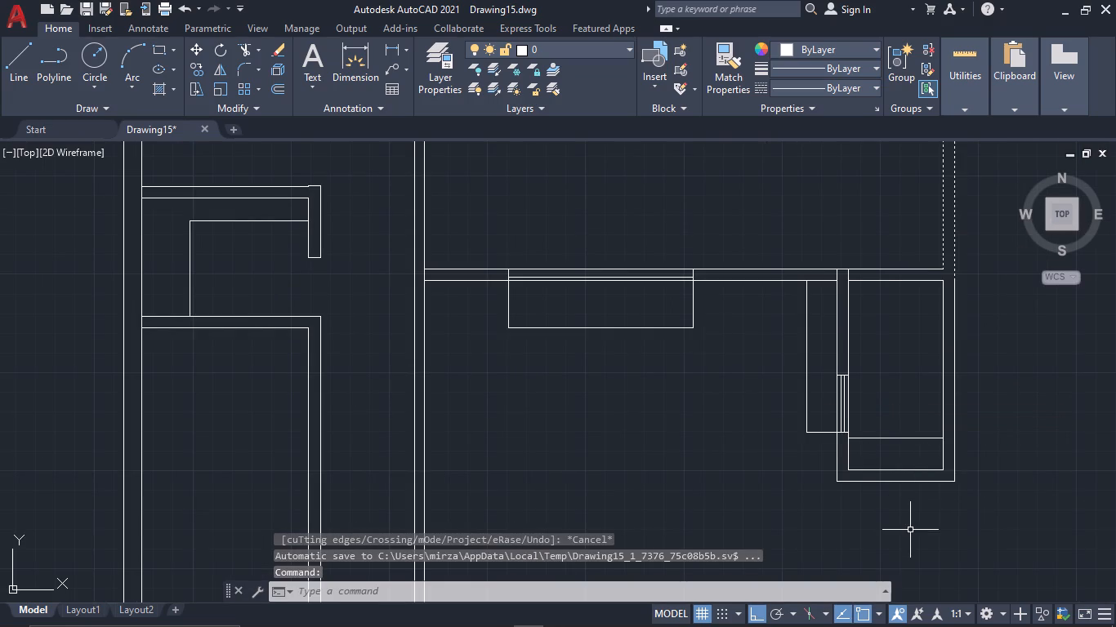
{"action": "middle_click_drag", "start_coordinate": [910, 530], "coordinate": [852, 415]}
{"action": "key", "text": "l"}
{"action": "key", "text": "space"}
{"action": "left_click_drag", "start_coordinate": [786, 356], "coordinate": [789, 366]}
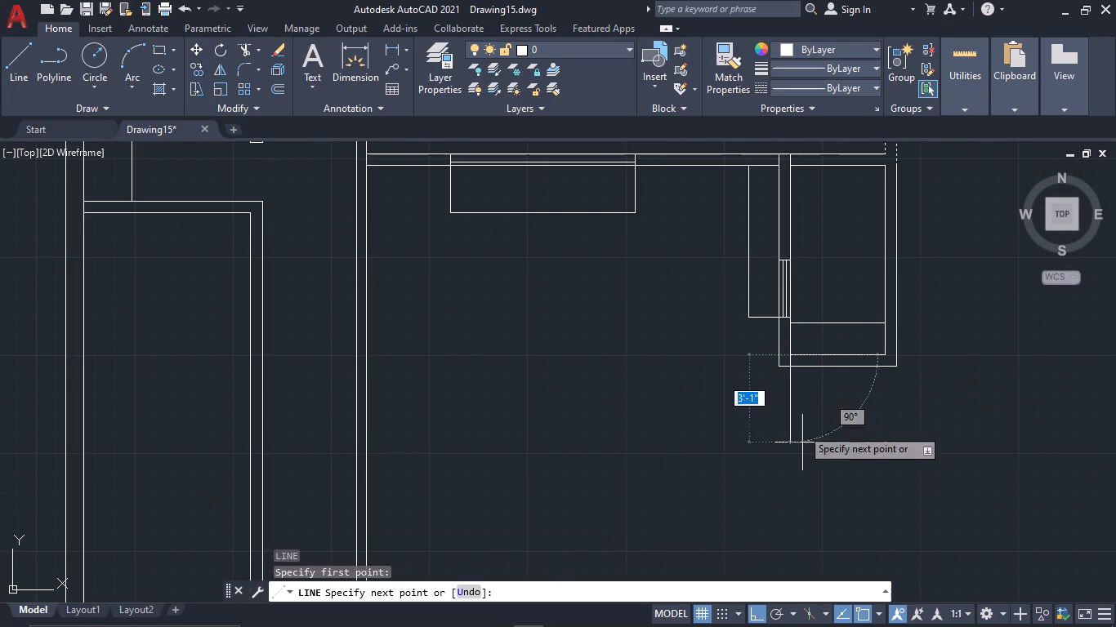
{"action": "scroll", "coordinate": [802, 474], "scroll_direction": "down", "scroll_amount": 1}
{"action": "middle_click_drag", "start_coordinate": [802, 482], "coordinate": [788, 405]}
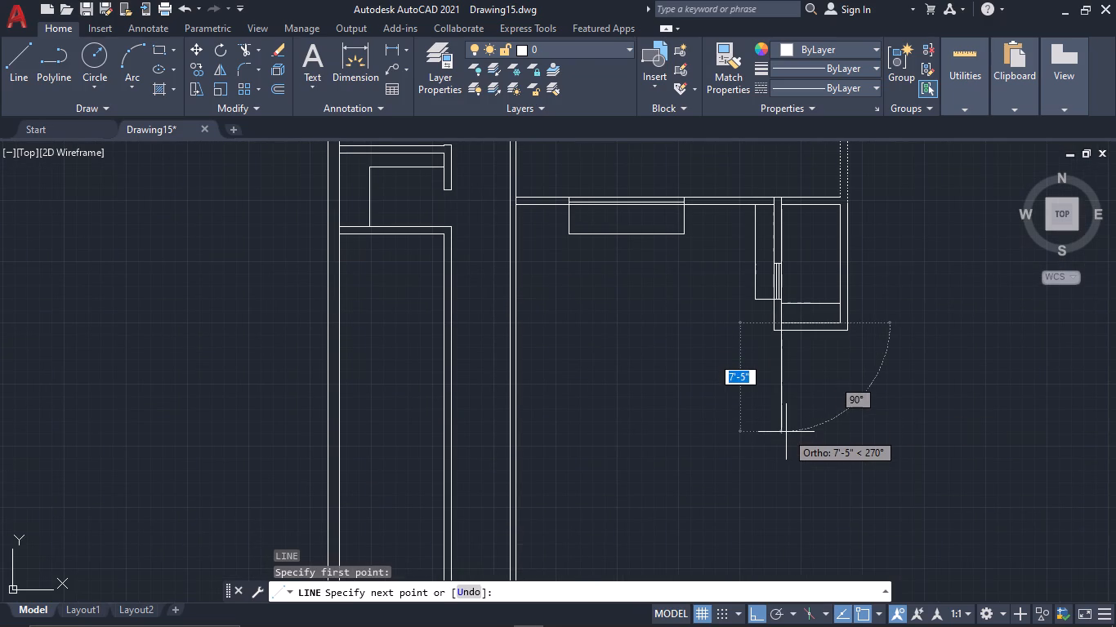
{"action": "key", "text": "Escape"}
Offset the lower line of the horizontal wall below the central hall 20' downward.
{"action": "type", "text": "OF 15'"}
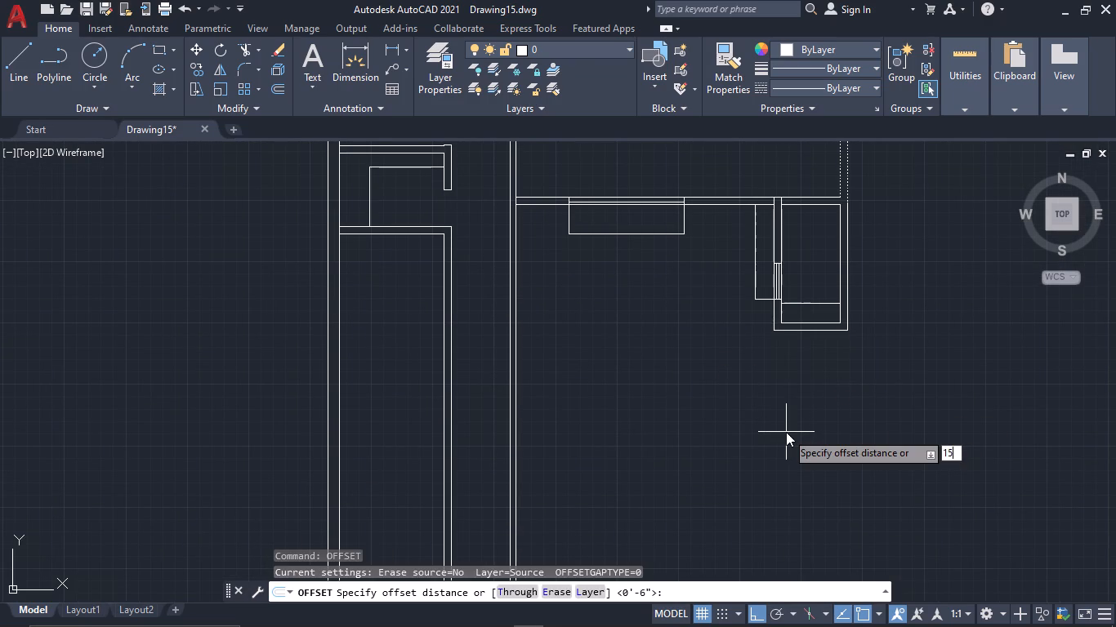
{"action": "key", "text": "space"}
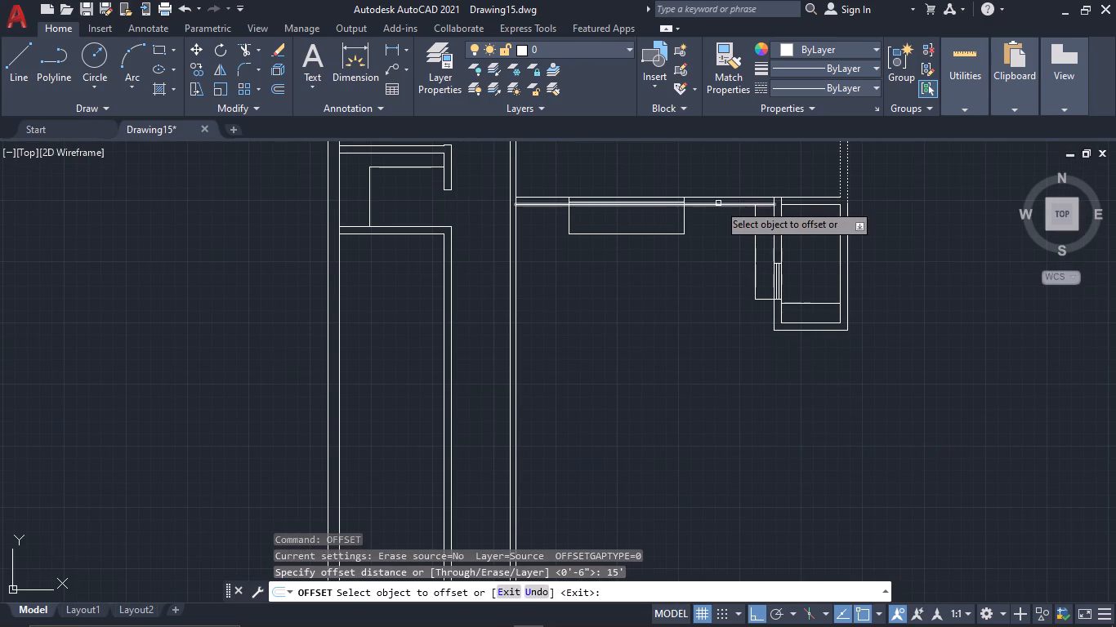
{"action": "left_click", "coordinate": [718, 203]}
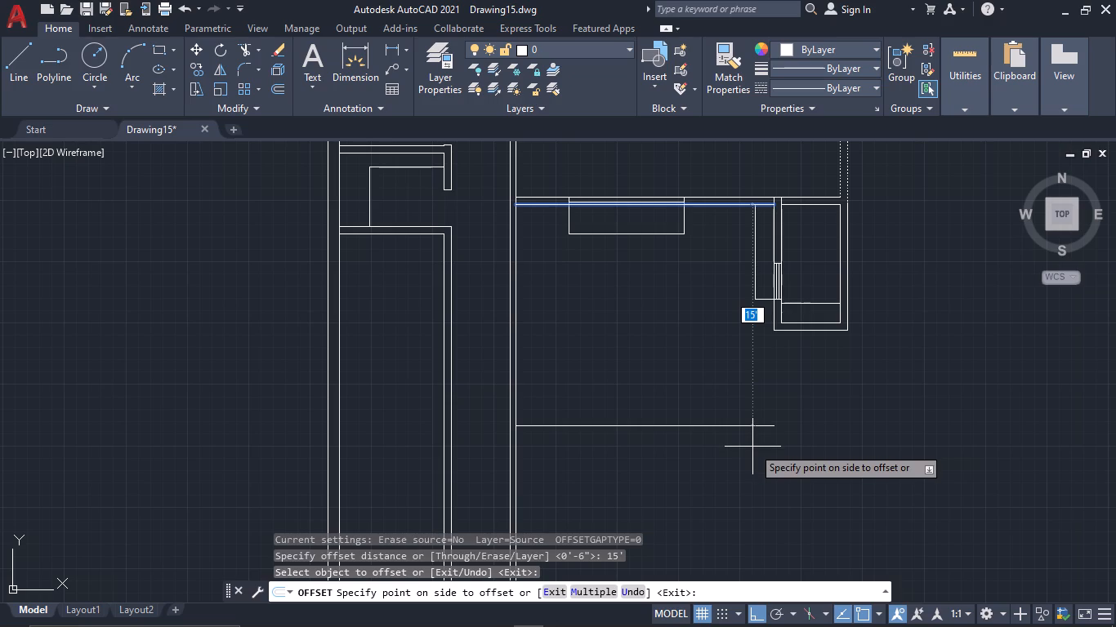
{"action": "scroll", "coordinate": [752, 447], "scroll_direction": "down", "scroll_amount": 1}
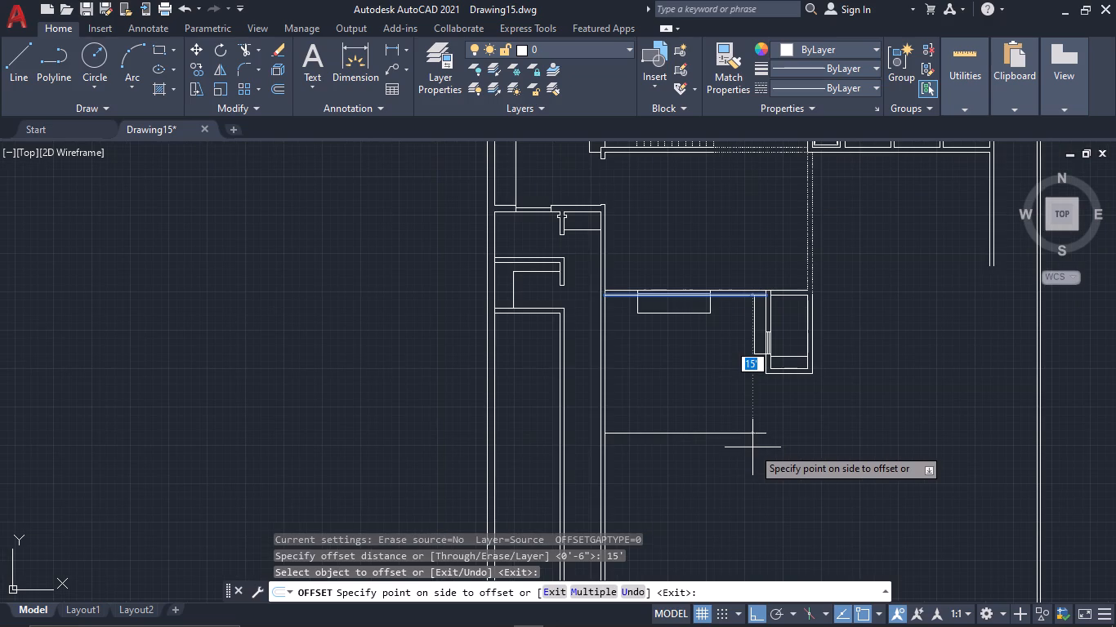
{"action": "type", "text": "20'"}
{"action": "key", "text": "space"}
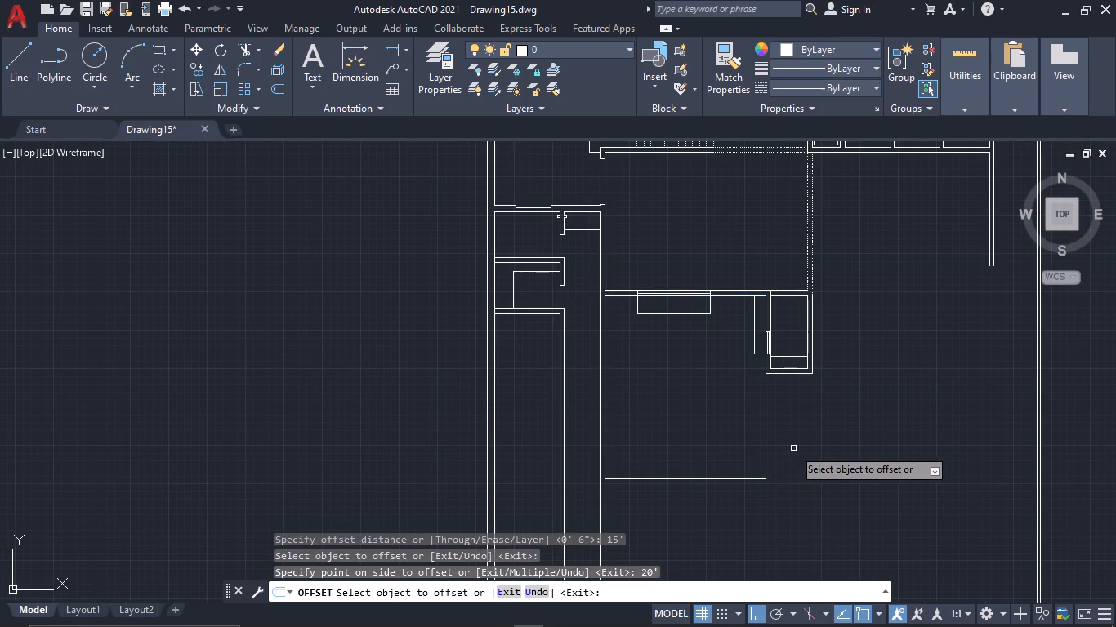
{"action": "scroll", "coordinate": [798, 450], "scroll_direction": "up", "scroll_amount": 2}
{"action": "key", "text": "Escape"}
Fillet the offset horizontal line with the partition's line on the small room's side to form the large room's outer corner.
{"action": "key", "text": "f"}
{"action": "key", "text": "space"}
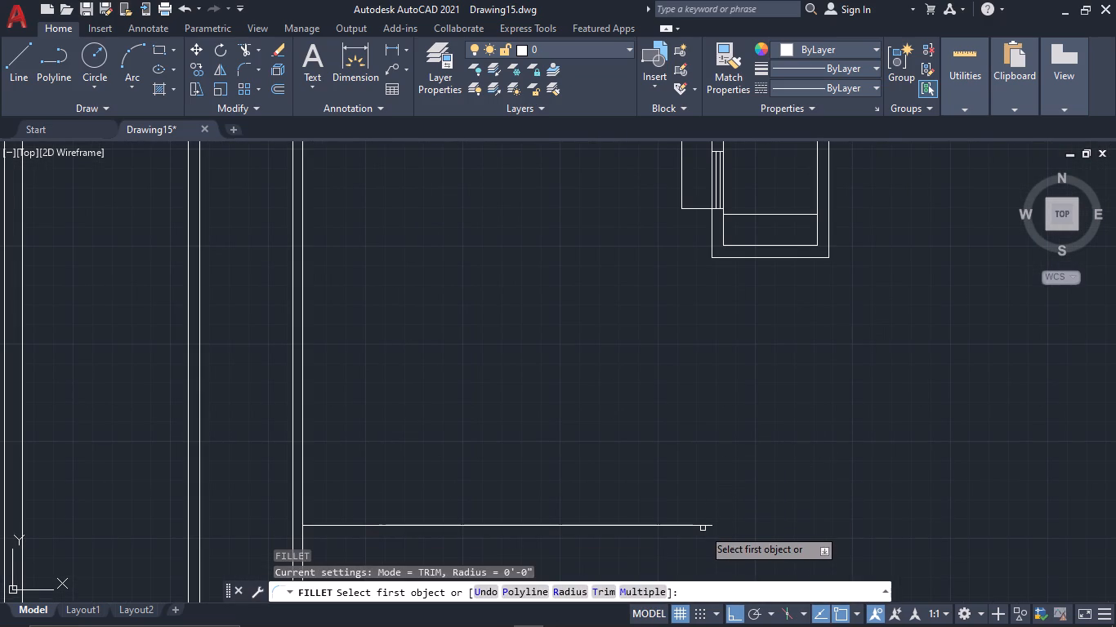
{"action": "left_click", "coordinate": [703, 527]}
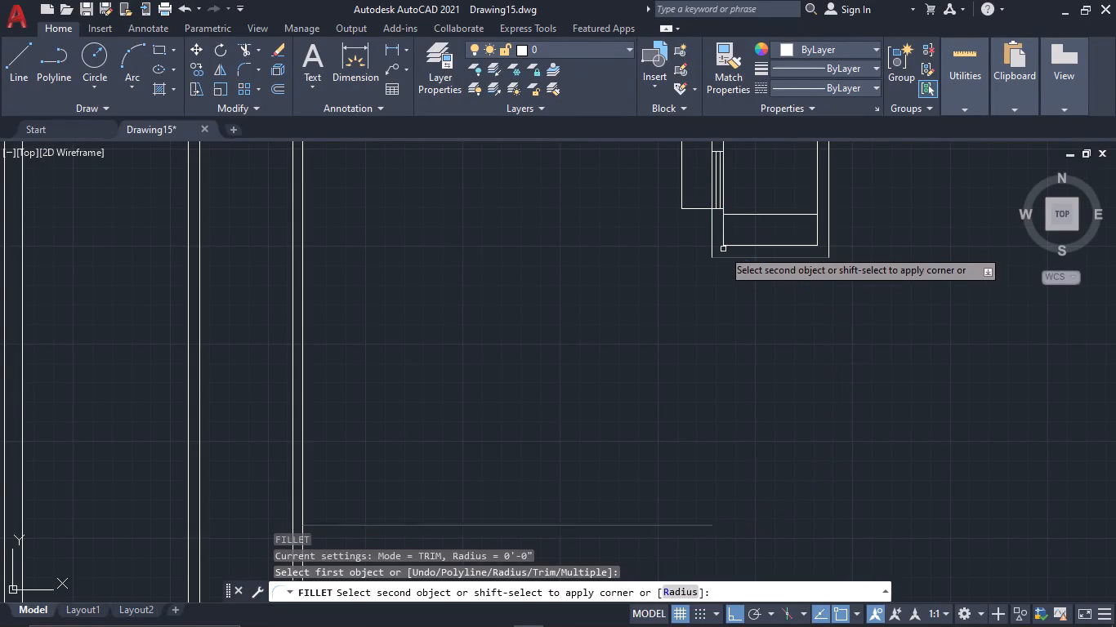
{"action": "left_click", "coordinate": [722, 243]}
{"action": "key", "text": "Escape"}
Trim the extended vertical line where it crosses the small room's lower wall.
{"action": "key", "text": "t"}
{"action": "key", "text": "r"}
{"action": "key", "text": "space"}
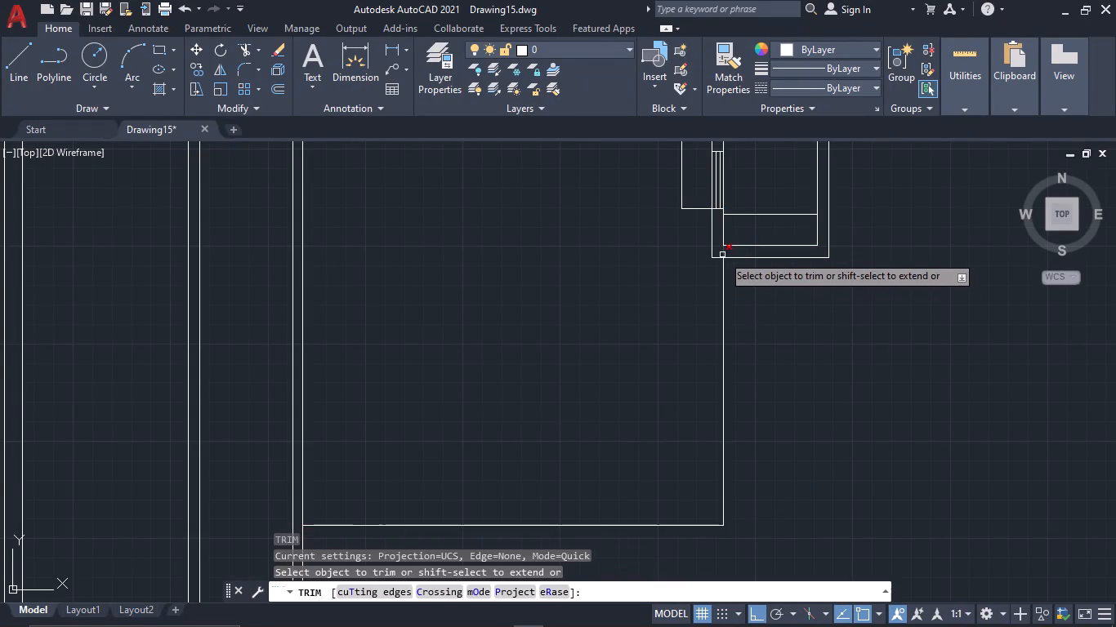
{"action": "left_click", "coordinate": [722, 255]}
{"action": "key", "text": "Escape"}
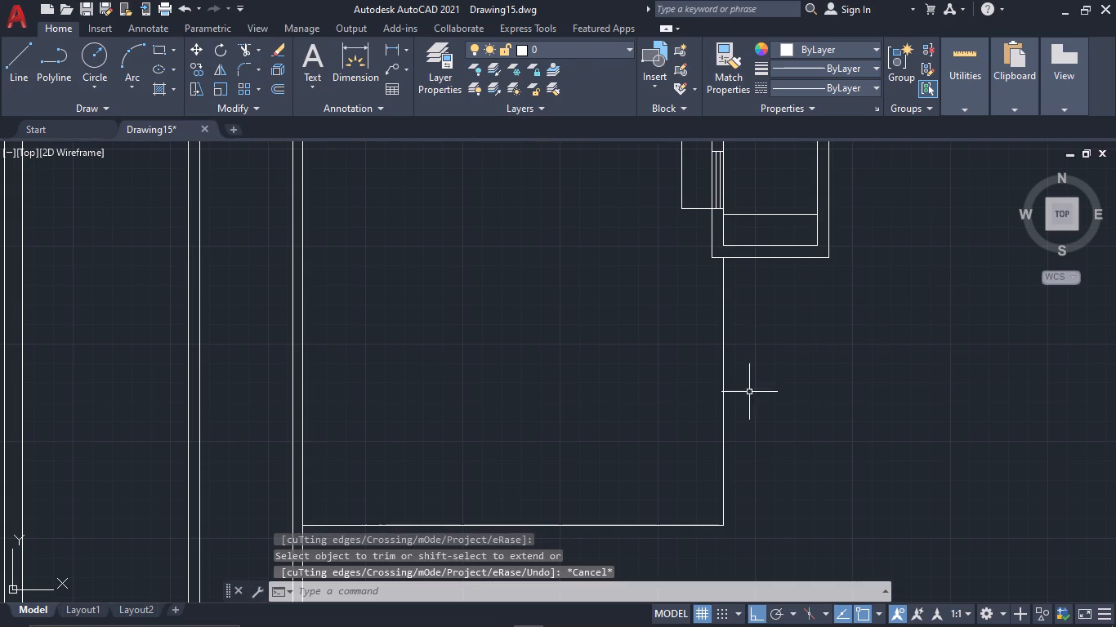
Offset the large room's outer vertical line below the small room and its bottom horizontal line 6" inward.
{"action": "left_click", "coordinate": [769, 434]}
{"action": "left_click", "coordinate": [708, 434]}
{"action": "key", "text": "o"}
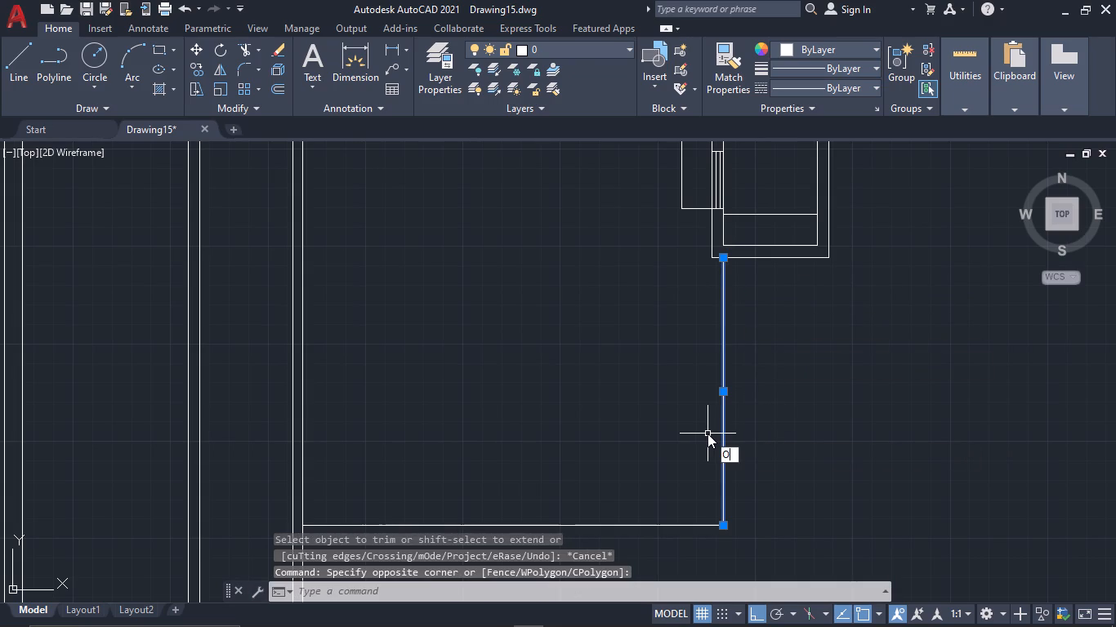
{"action": "key", "text": "BackSpace"}
{"action": "type", "text": "OF 5\""}
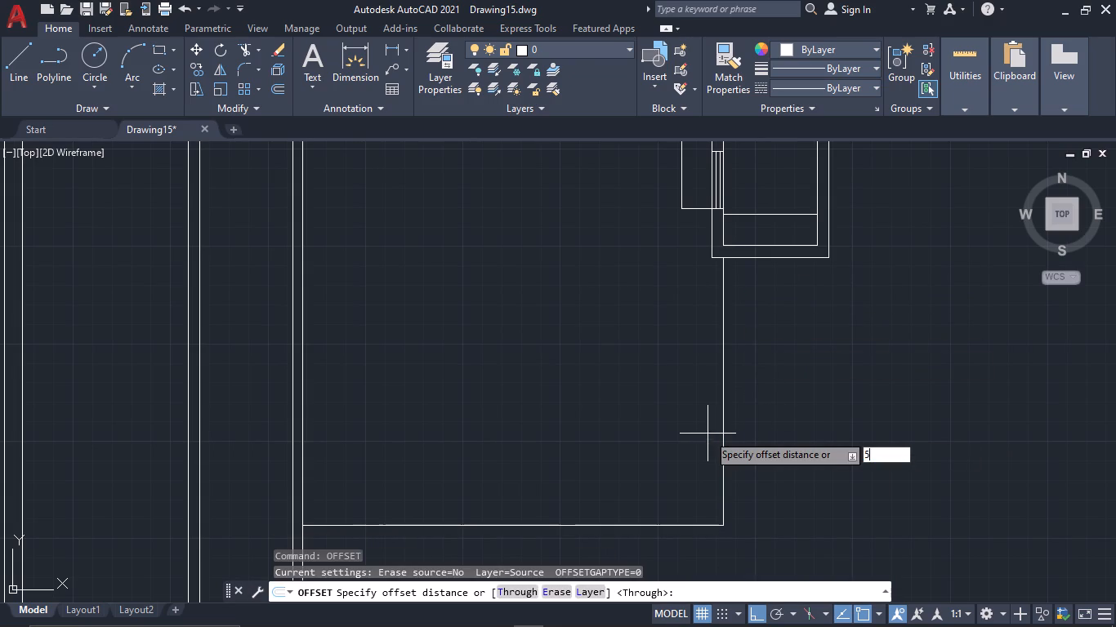
{"action": "key", "text": "space"}
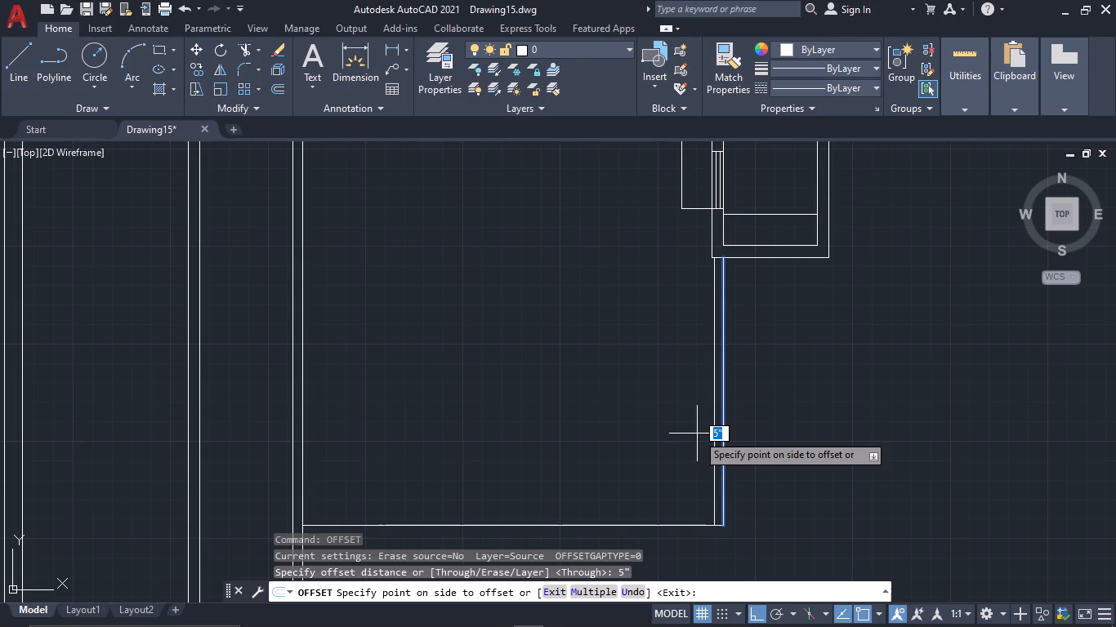
{"action": "type", "text": "6\""}
{"action": "key", "text": "space"}
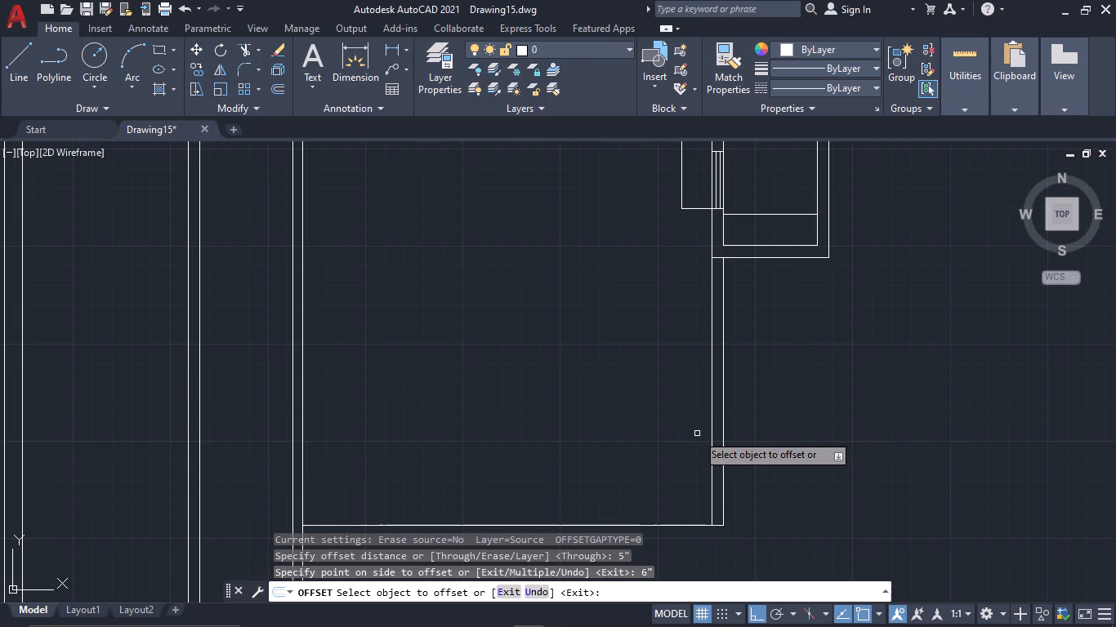
{"action": "left_click", "coordinate": [690, 527]}
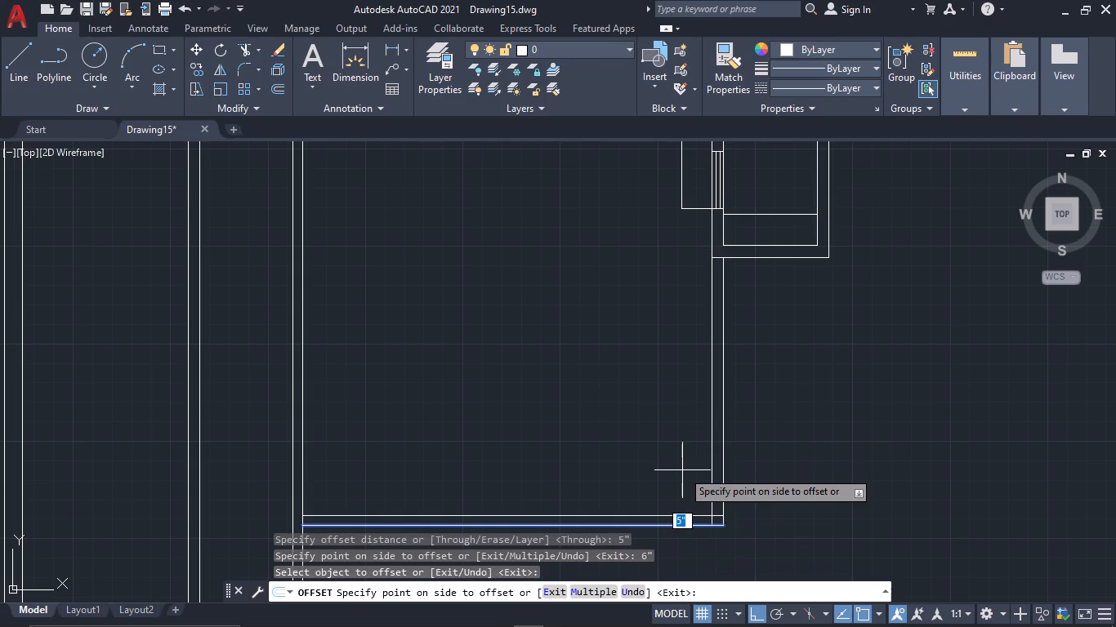
{"action": "type", "text": "6\""}
{"action": "key", "text": "space"}
{"action": "key", "text": "Escape"}
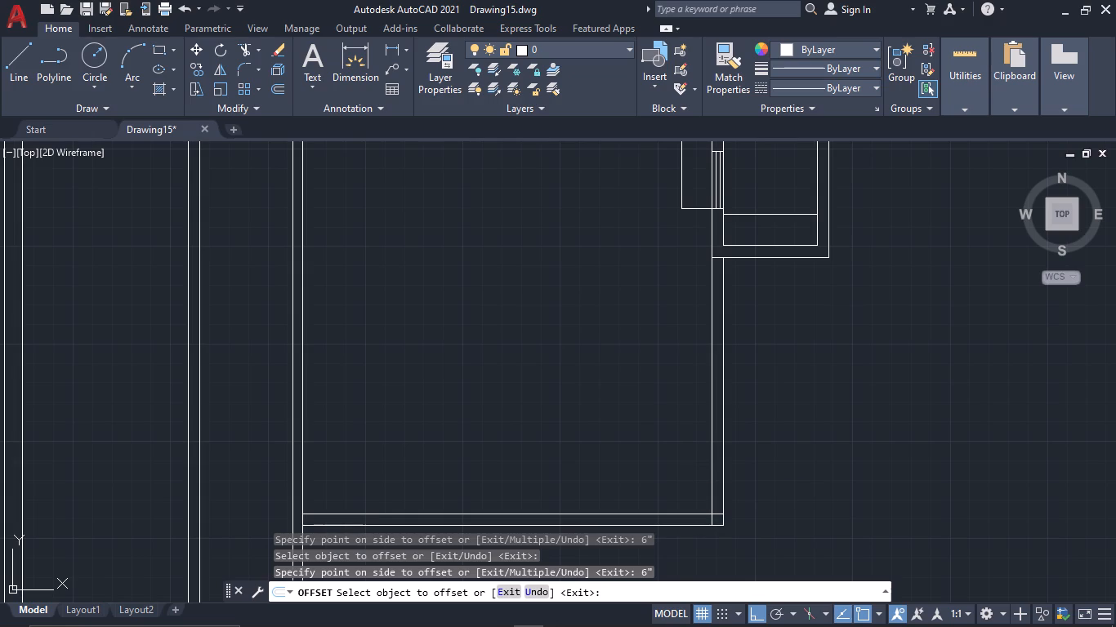
Fillet the two inner offset lines to form the room's inner corner below the small room.
{"action": "key", "text": "f"}
{"action": "key", "text": "space"}
{"action": "left_click", "coordinate": [690, 513]}
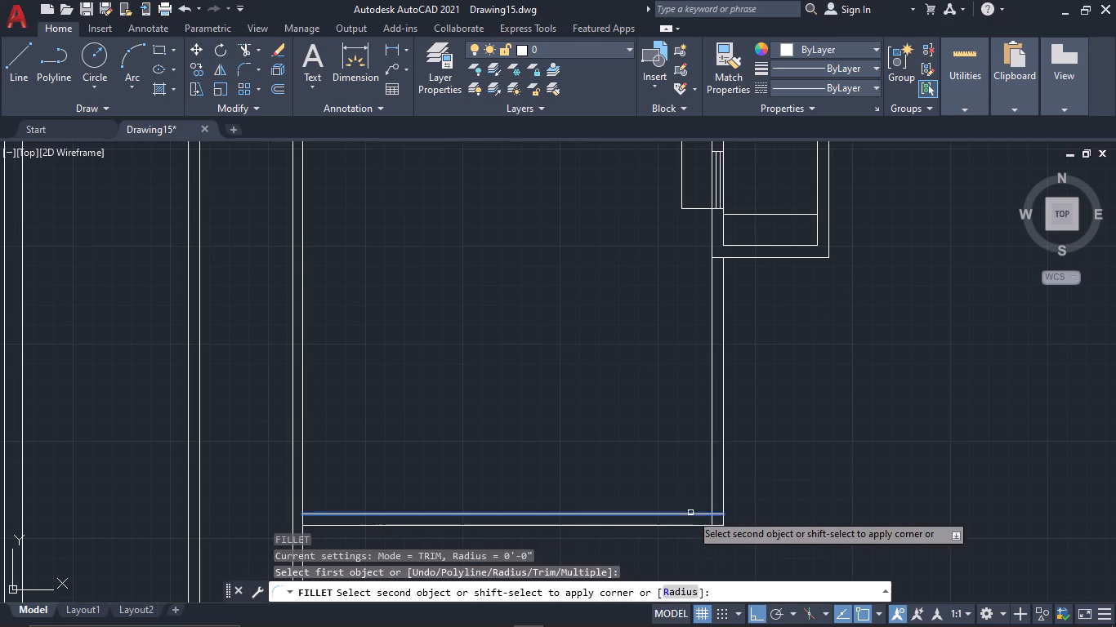
{"action": "left_click", "coordinate": [711, 501]}
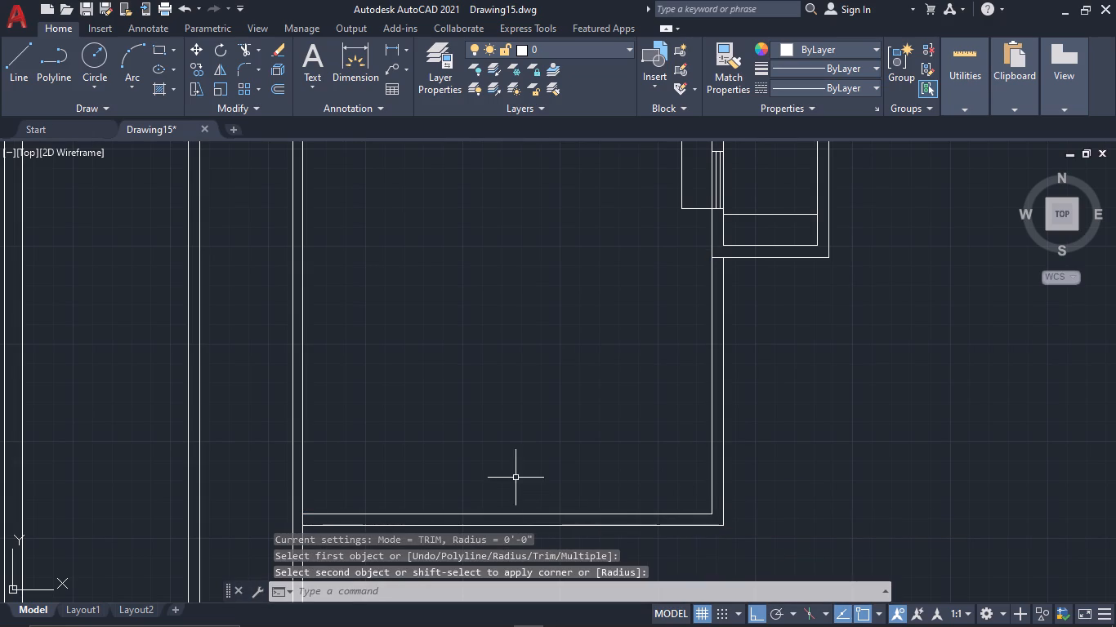
{"action": "key", "text": "Escape"}
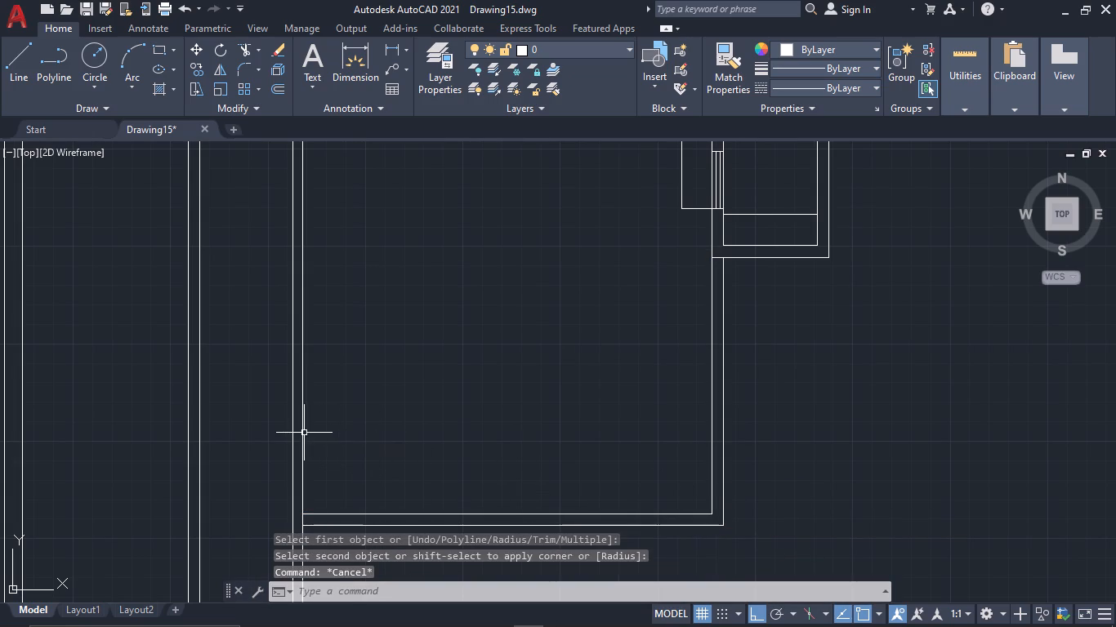
Offset the long vertical wall line on the room's opposite side 6" into the room.
{"action": "left_click", "coordinate": [304, 433]}
{"action": "type", "text": "OF 6\""}
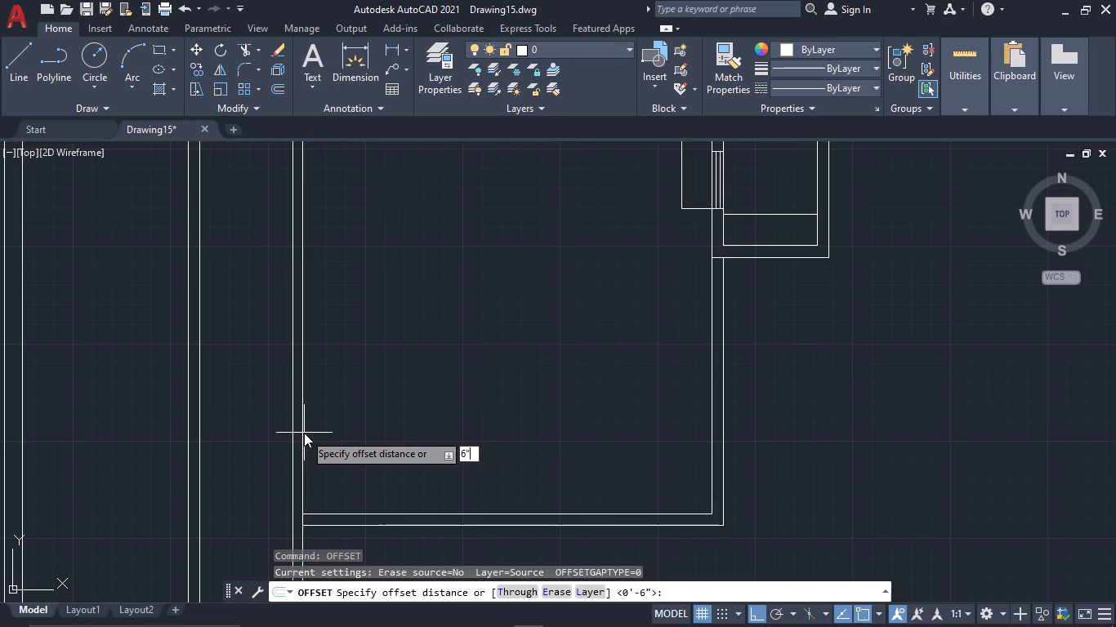
{"action": "key", "text": "space"}
{"action": "left_click", "coordinate": [371, 416]}
{"action": "key", "text": "Escape"}
Fillet the bottom wall's inner line with the new vertical offset line to form the opposite inner corner.
{"action": "key", "text": "f"}
{"action": "key", "text": "space"}
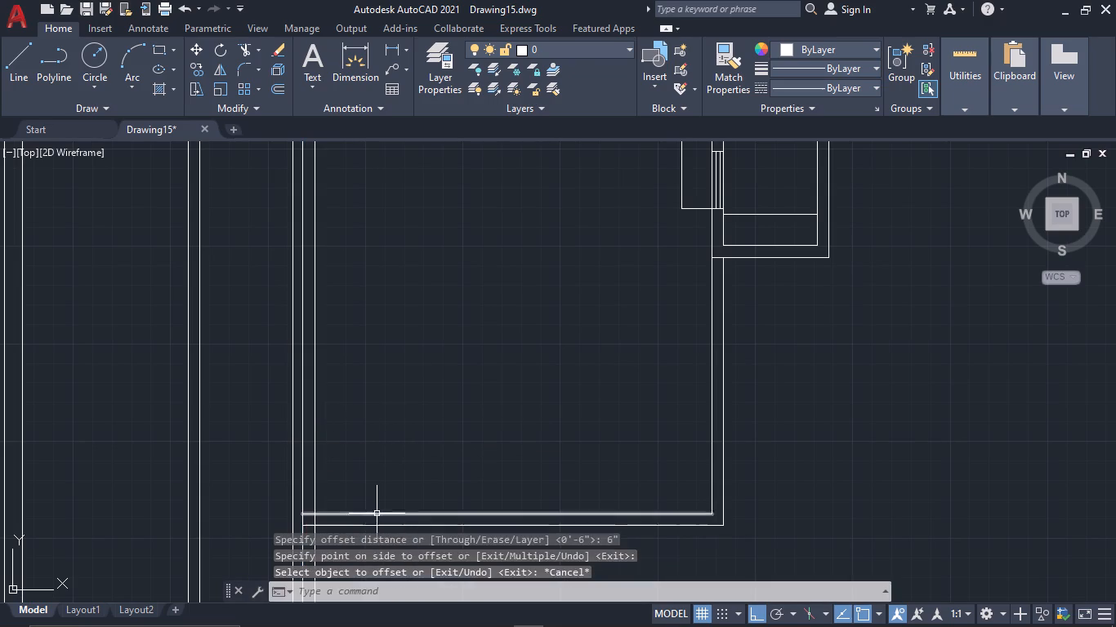
{"action": "left_click", "coordinate": [358, 514]}
{"action": "left_click", "coordinate": [315, 491]}
Trim the vertical offset line within the upper horizontal wall and erase its leftover piece above that wall.
{"action": "scroll", "coordinate": [419, 413], "scroll_direction": "down", "scroll_amount": 1}
{"action": "middle_click_drag", "start_coordinate": [419, 413], "coordinate": [422, 460]}
{"action": "key", "text": "t"}
{"action": "key", "text": "r"}
{"action": "key", "text": "space"}
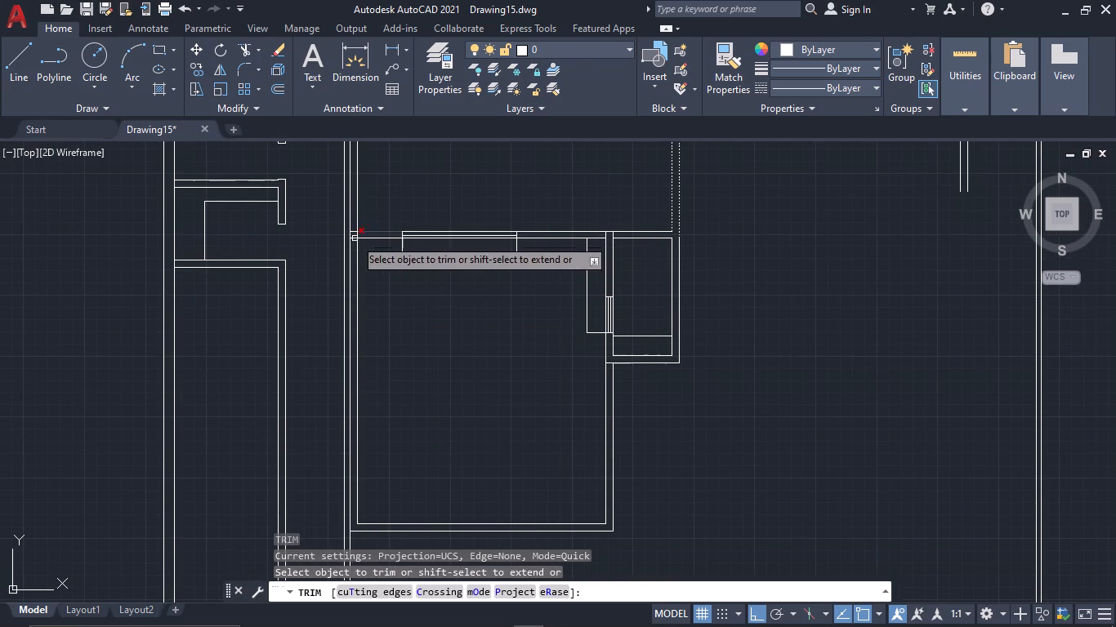
{"action": "scroll", "coordinate": [355, 238], "scroll_direction": "up", "scroll_amount": 2}
{"action": "left_click", "coordinate": [356, 229]}
{"action": "key", "text": "Escape"}
{"action": "left_click", "coordinate": [356, 210]}
{"action": "type", "text": "E"}
{"action": "key", "text": "space"}
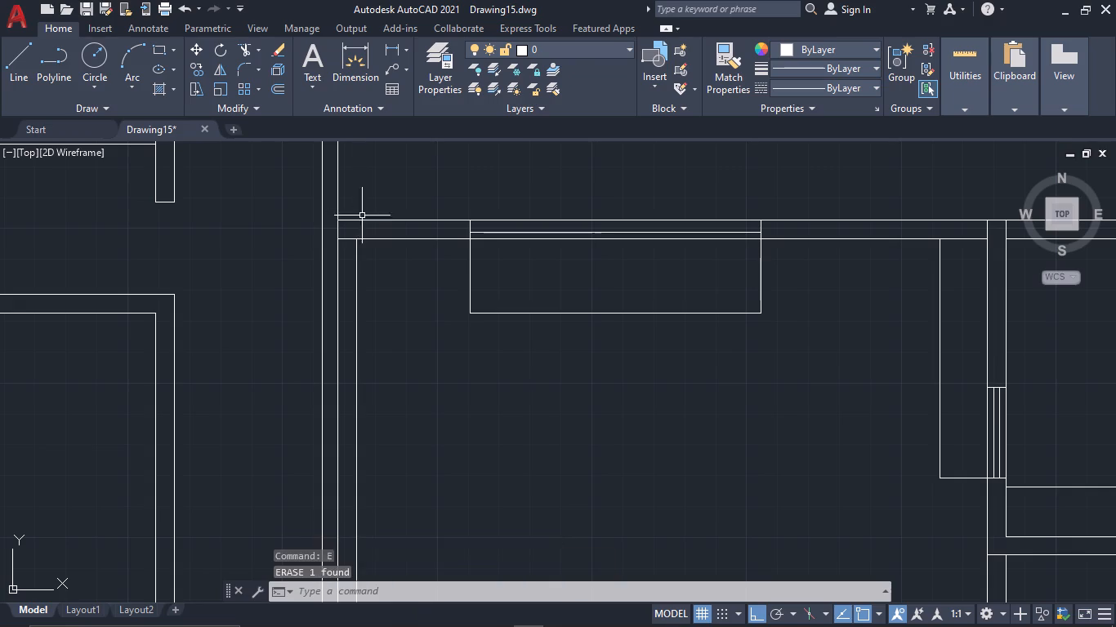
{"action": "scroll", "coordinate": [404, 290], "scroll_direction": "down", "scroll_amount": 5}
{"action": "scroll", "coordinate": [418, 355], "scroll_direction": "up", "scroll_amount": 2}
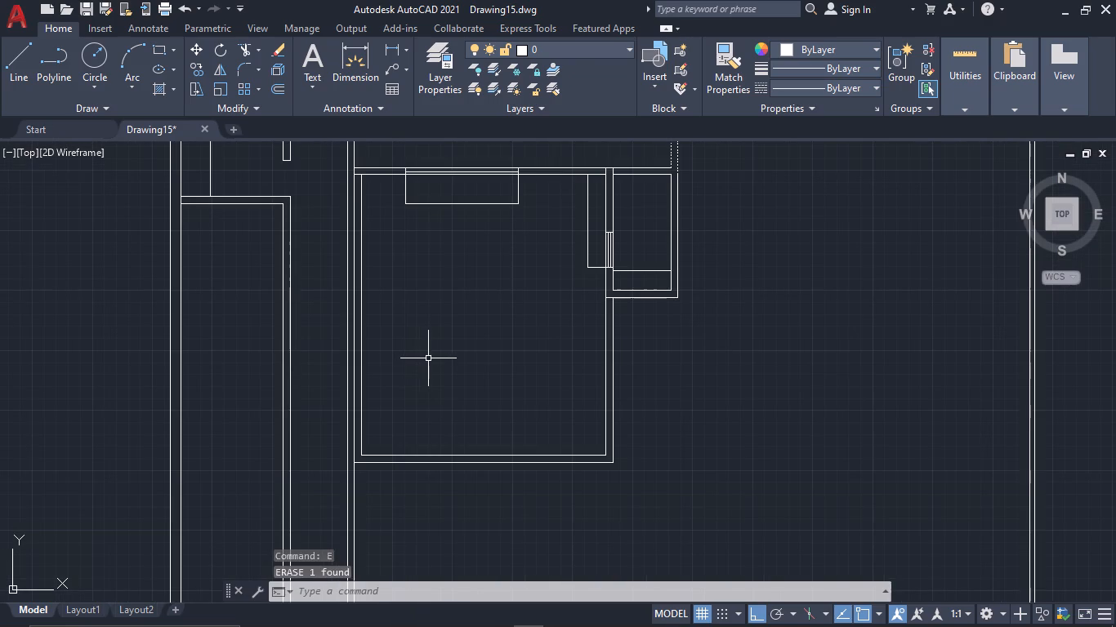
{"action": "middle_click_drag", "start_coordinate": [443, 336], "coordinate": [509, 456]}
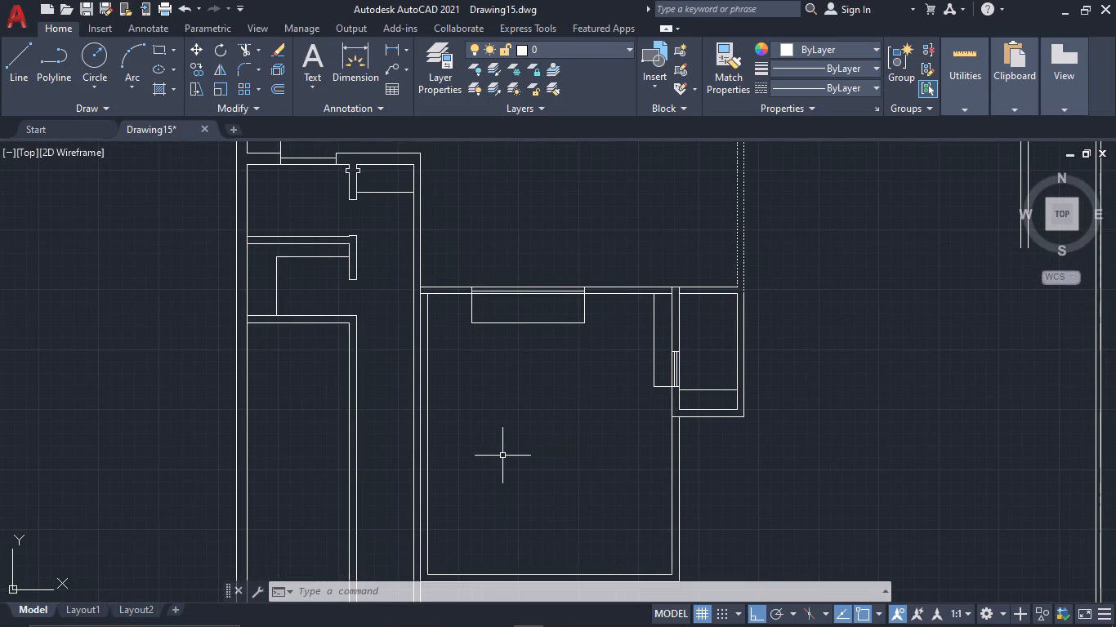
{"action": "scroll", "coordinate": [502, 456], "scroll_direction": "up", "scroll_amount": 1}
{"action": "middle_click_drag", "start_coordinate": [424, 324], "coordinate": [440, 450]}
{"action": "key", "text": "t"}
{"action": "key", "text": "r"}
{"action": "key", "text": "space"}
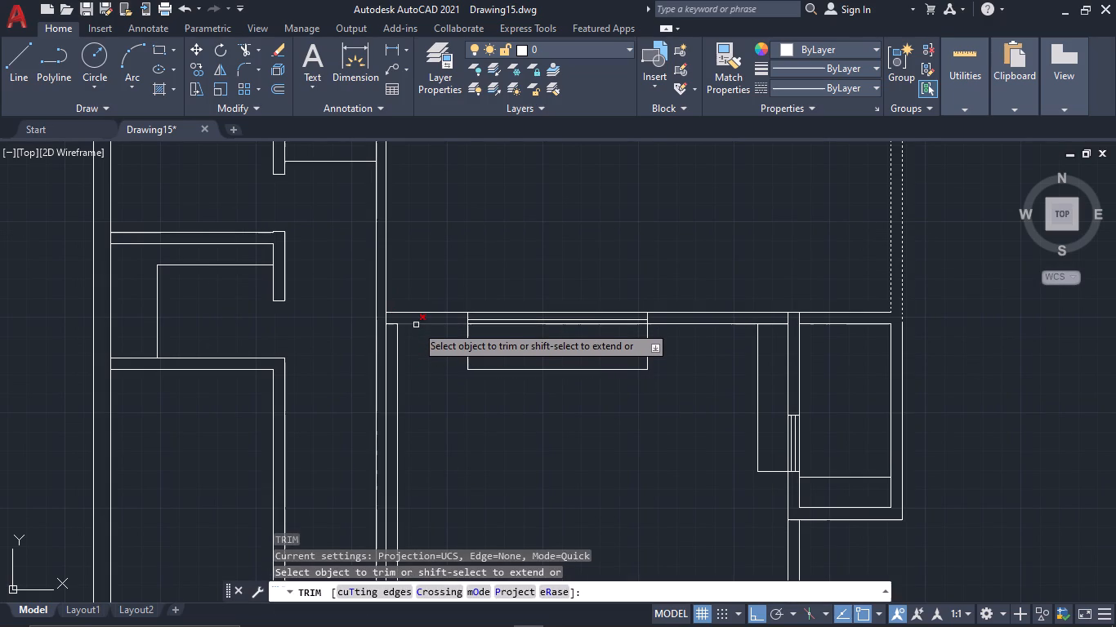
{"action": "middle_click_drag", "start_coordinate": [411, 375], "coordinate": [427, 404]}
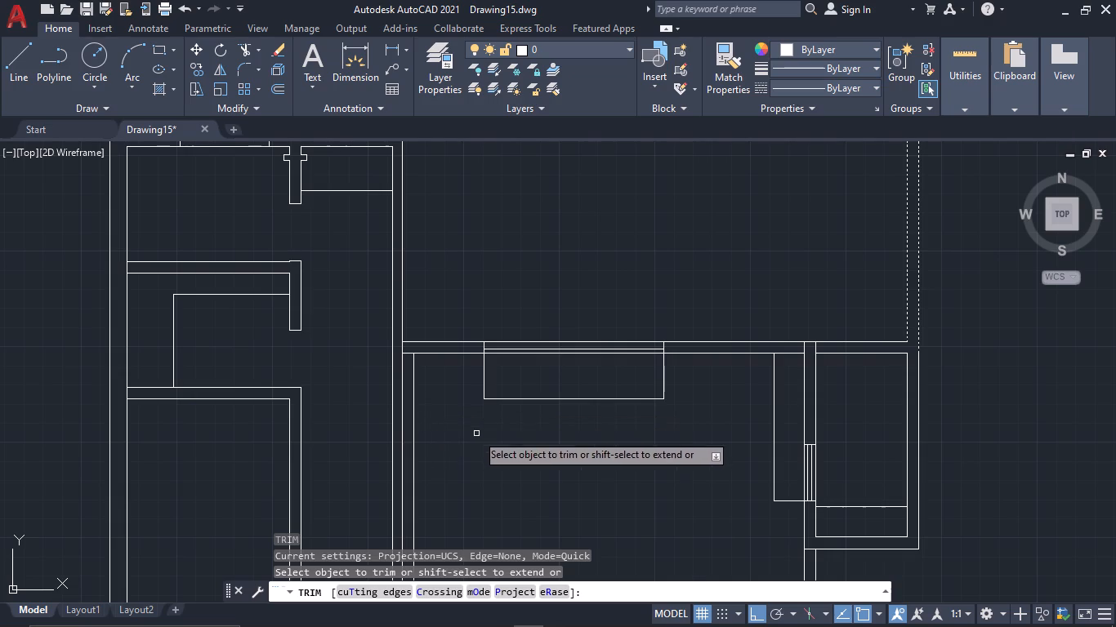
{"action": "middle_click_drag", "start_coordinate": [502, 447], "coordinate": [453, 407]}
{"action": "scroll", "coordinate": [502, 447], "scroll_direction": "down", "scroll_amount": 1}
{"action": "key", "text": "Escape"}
Draw a vertical line from the free corner of the strip beside the partition opening down past the room's bottom wall.
{"action": "key", "text": "l"}
{"action": "key", "text": "space"}
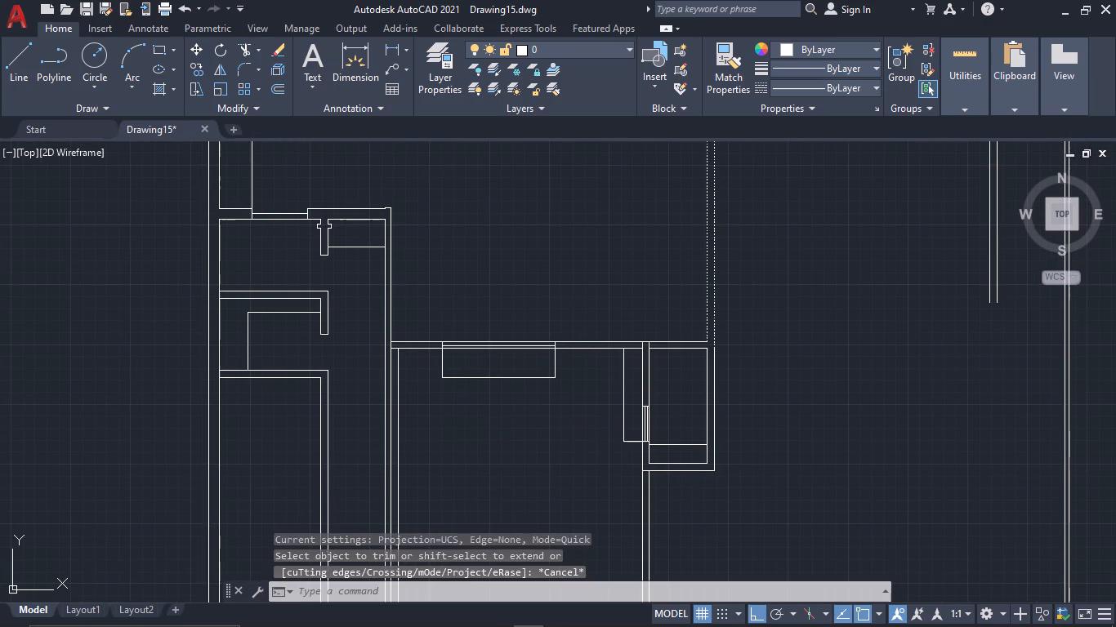
{"action": "left_click", "coordinate": [623, 440]}
{"action": "middle_click_drag", "start_coordinate": [627, 482], "coordinate": [630, 424]}
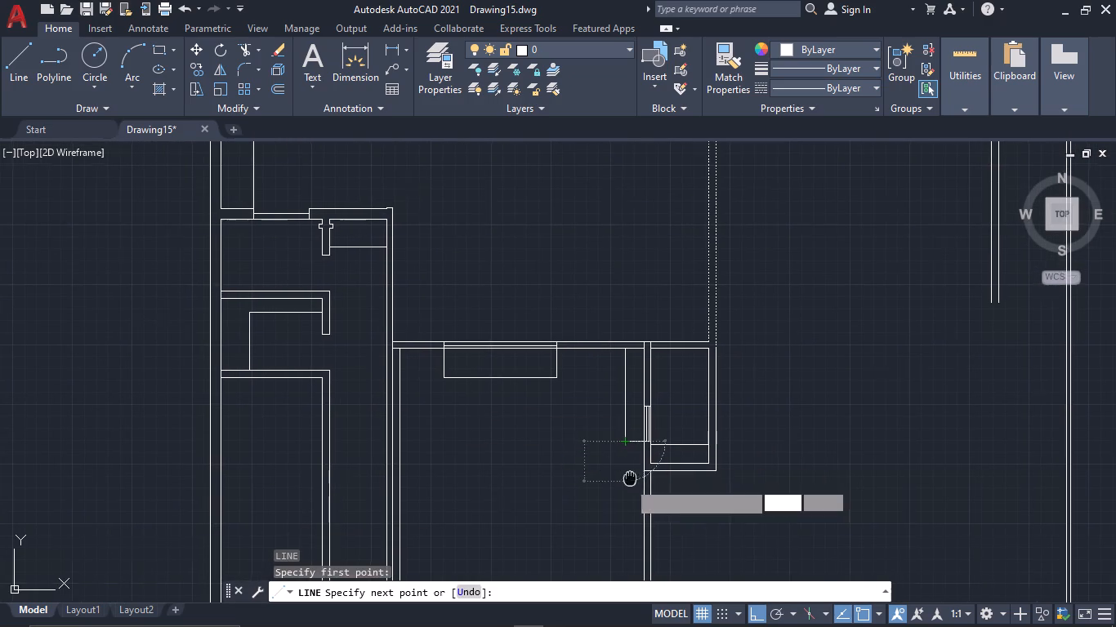
{"action": "middle_click_drag", "start_coordinate": [630, 424], "coordinate": [628, 330]}
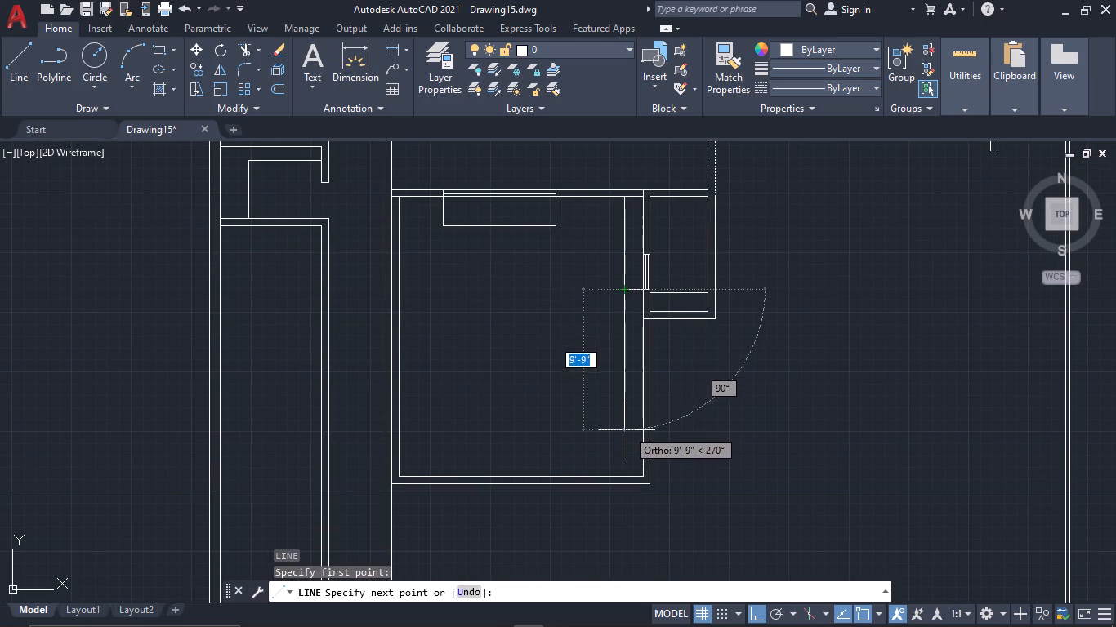
{"action": "left_click", "coordinate": [636, 516]}
{"action": "key", "text": "Escape"}
Trim the new vertical line outside and within the bottom wall so it ends at the wall's inner face.
{"action": "type", "text": "TR"}
{"action": "key", "text": "space"}
{"action": "left_click_drag", "start_coordinate": [632, 509], "coordinate": [603, 501]}
{"action": "scroll", "coordinate": [624, 494], "scroll_direction": "up", "scroll_amount": 3}
{"action": "left_click", "coordinate": [621, 451]}
{"action": "scroll", "coordinate": [652, 482], "scroll_direction": "down", "scroll_amount": 3}
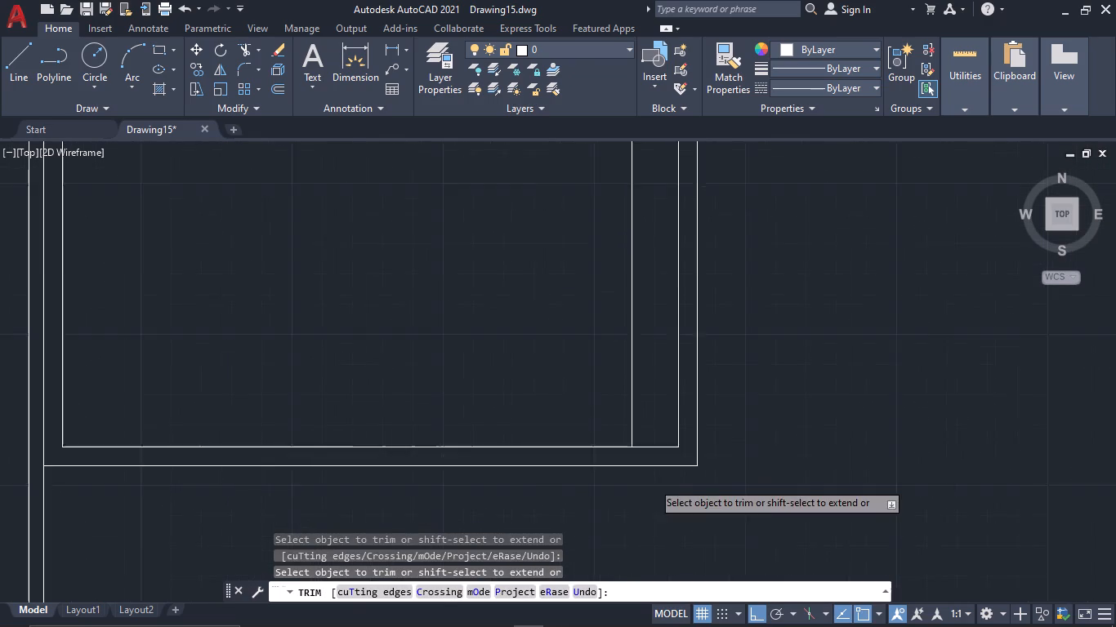
{"action": "key", "text": "Escape"}
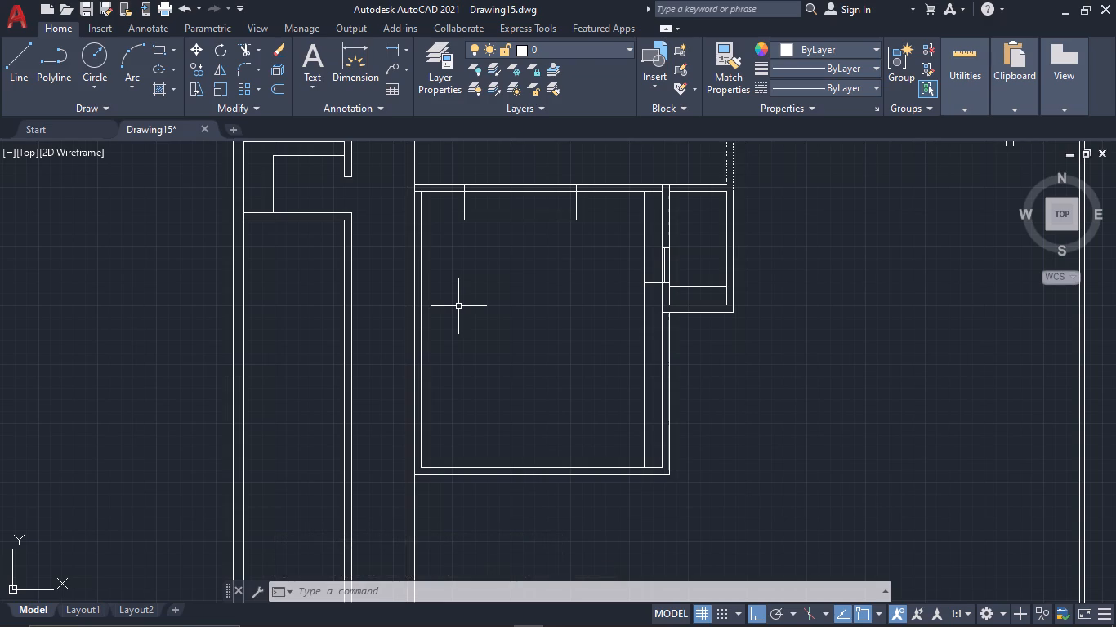
Draw a stepped counter line from the west wall's inner face, 3'-9" below its upper corner, running about 12'-6" down, across, and past the bottom wall.
{"action": "type", "text": "L"}
{"action": "key", "text": "space"}
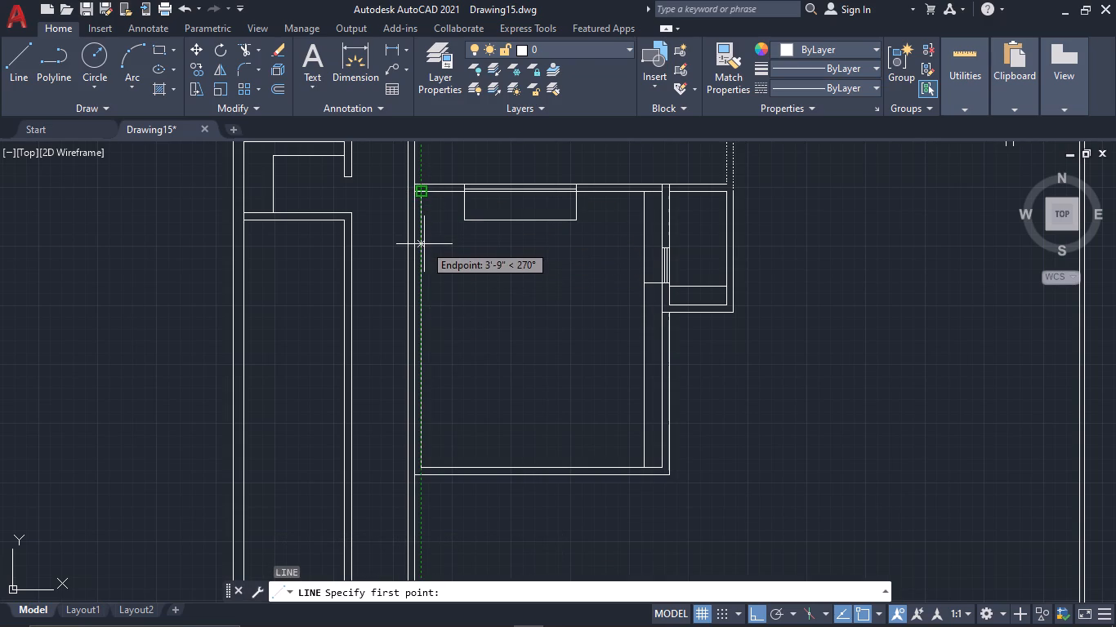
{"action": "left_click", "coordinate": [424, 244]}
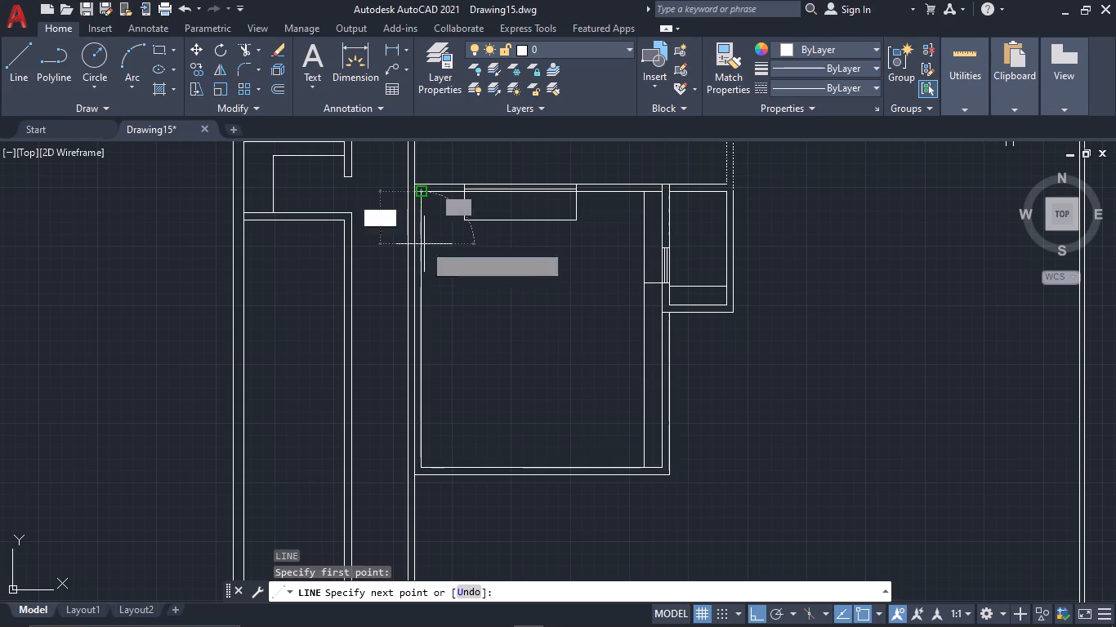
{"action": "left_click", "coordinate": [467, 244]}
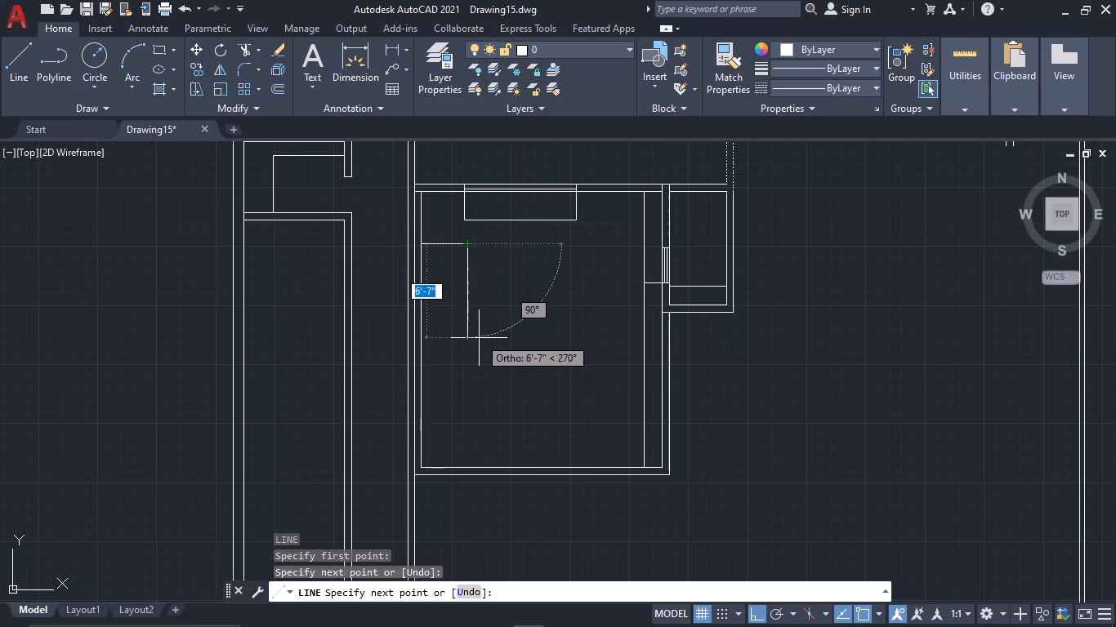
{"action": "left_click", "coordinate": [479, 420]}
{"action": "left_click", "coordinate": [578, 420]}
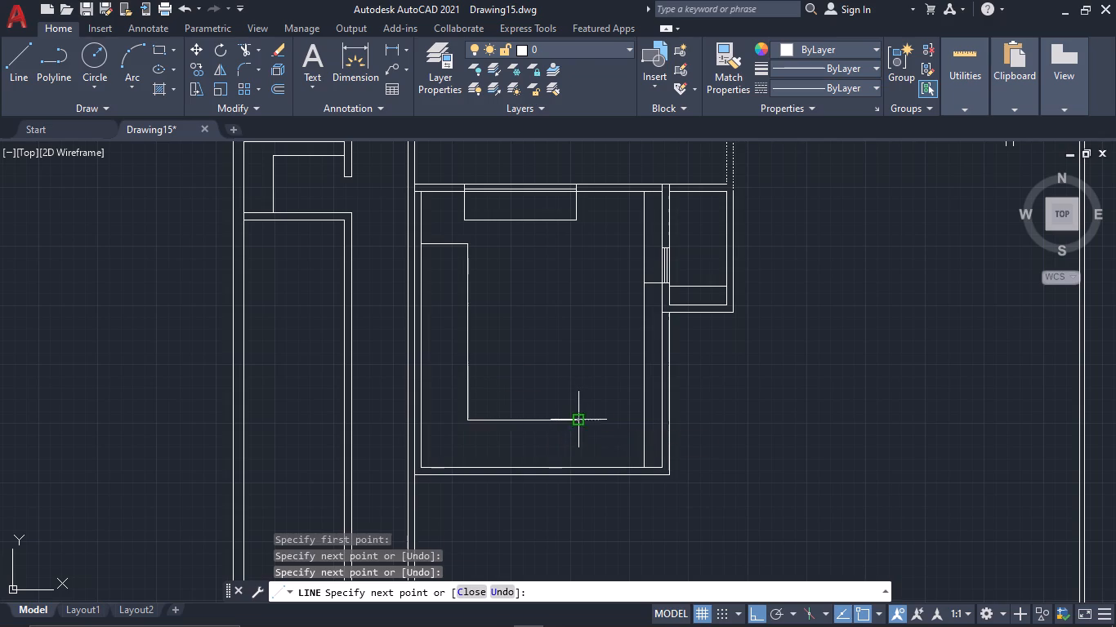
{"action": "left_click", "coordinate": [586, 518]}
{"action": "key", "text": "Escape"}
Trim the counter line's lower end so it stops at the bottom wall's inner face.
{"action": "type", "text": "TR"}
{"action": "key", "text": "space"}
{"action": "left_click_drag", "start_coordinate": [607, 496], "coordinate": [559, 494]}
{"action": "scroll", "coordinate": [586, 486], "scroll_direction": "up", "scroll_amount": 1}
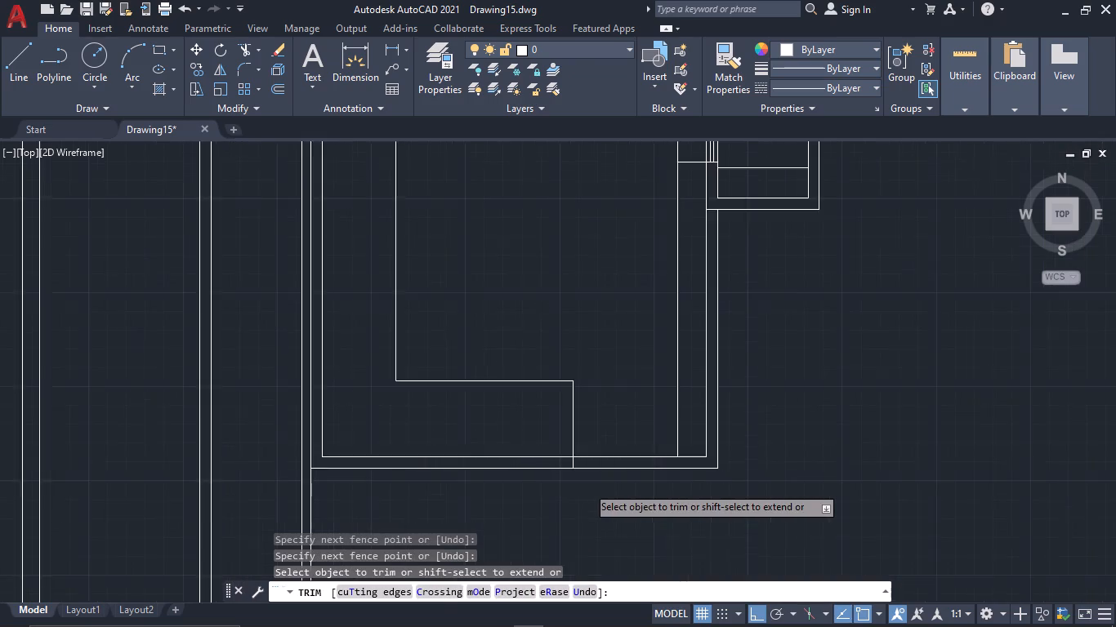
{"action": "scroll", "coordinate": [587, 486], "scroll_direction": "up", "scroll_amount": 1}
{"action": "left_click", "coordinate": [562, 454]}
{"action": "scroll", "coordinate": [579, 489], "scroll_direction": "down", "scroll_amount": 2}
{"action": "key", "text": "Escape"}
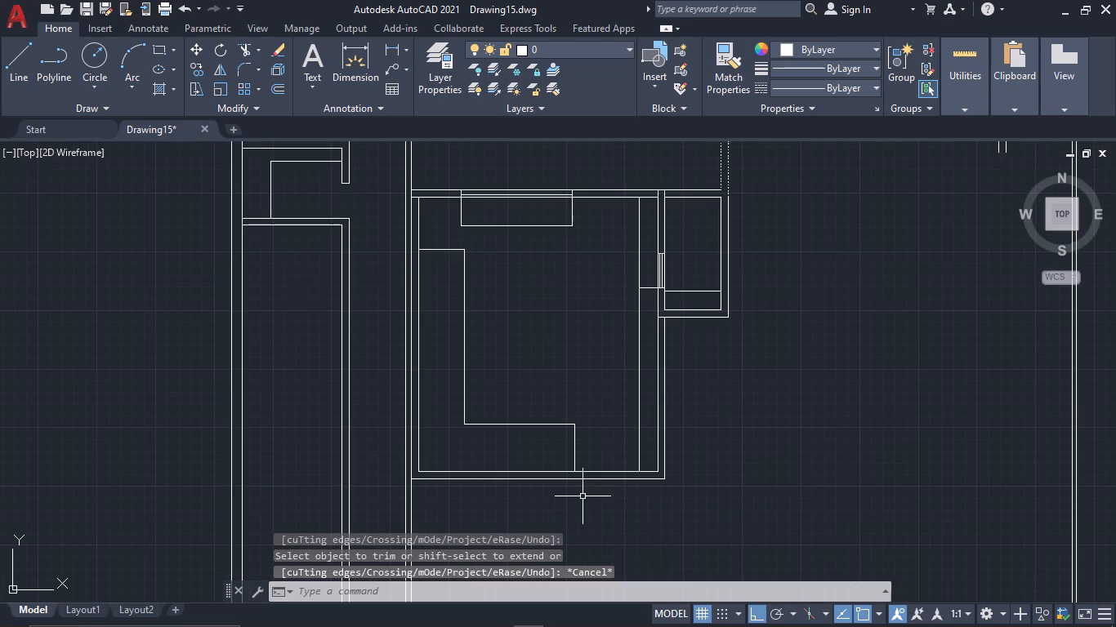
Draw a rectangle about 4'-3" wide by 5'-3" high in the open middle of the room as an island.
{"action": "type", "text": "REC"}
{"action": "key", "text": "space"}
{"action": "left_click", "coordinate": [493, 317]}
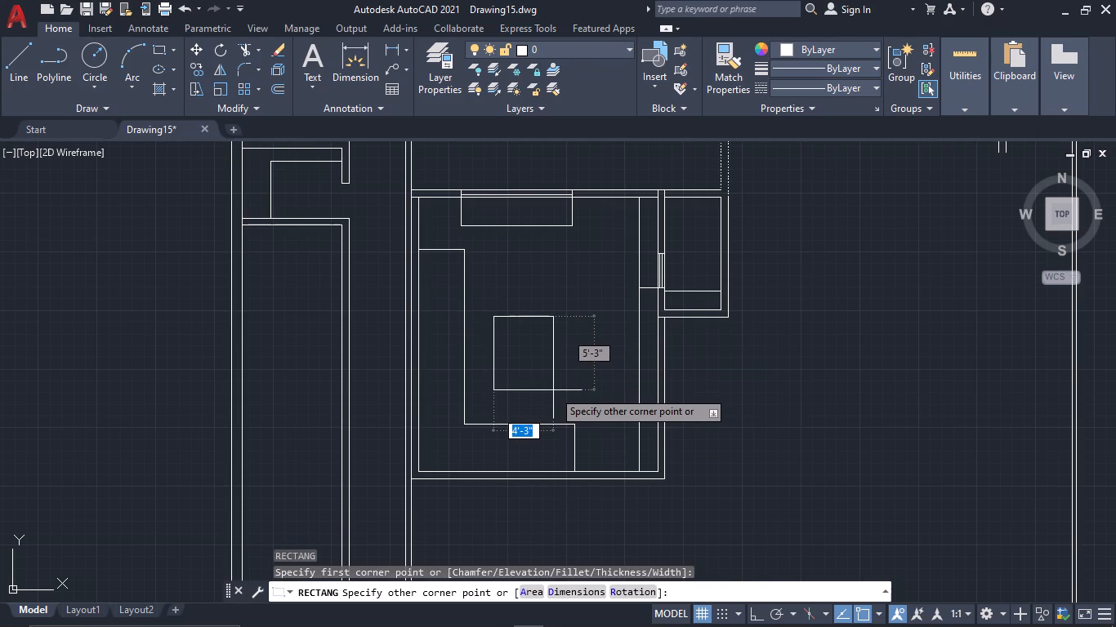
{"action": "left_click", "coordinate": [553, 393]}
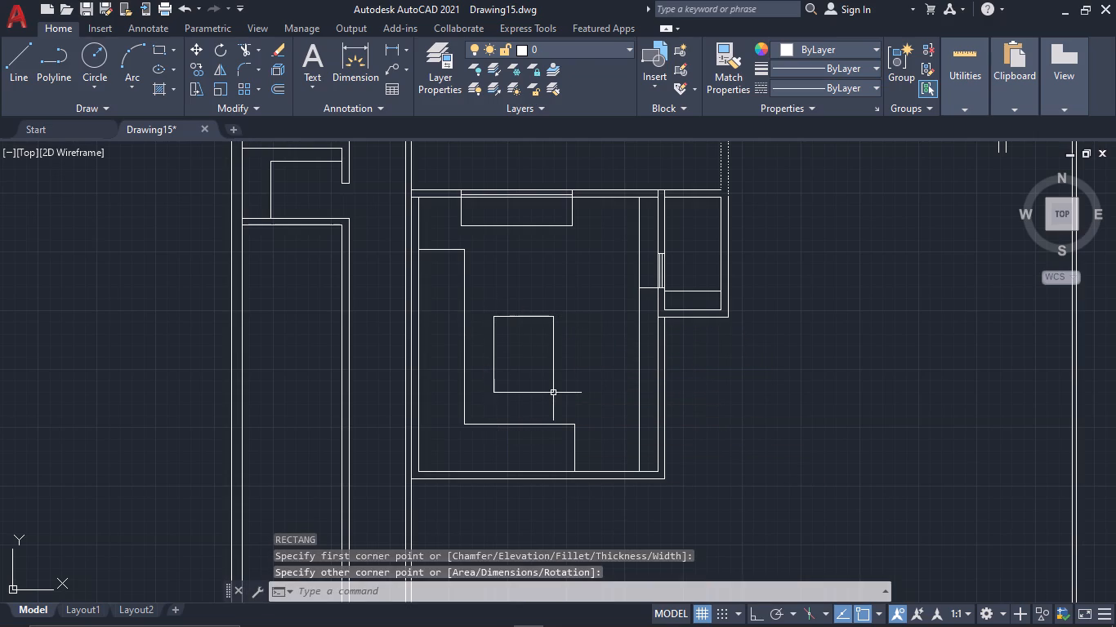
Draw a small rectangle inside the island near its upper-left corner.
{"action": "type", "text": "REC"}
{"action": "key", "text": "space"}
{"action": "scroll", "coordinate": [512, 338], "scroll_direction": "up", "scroll_amount": 2}
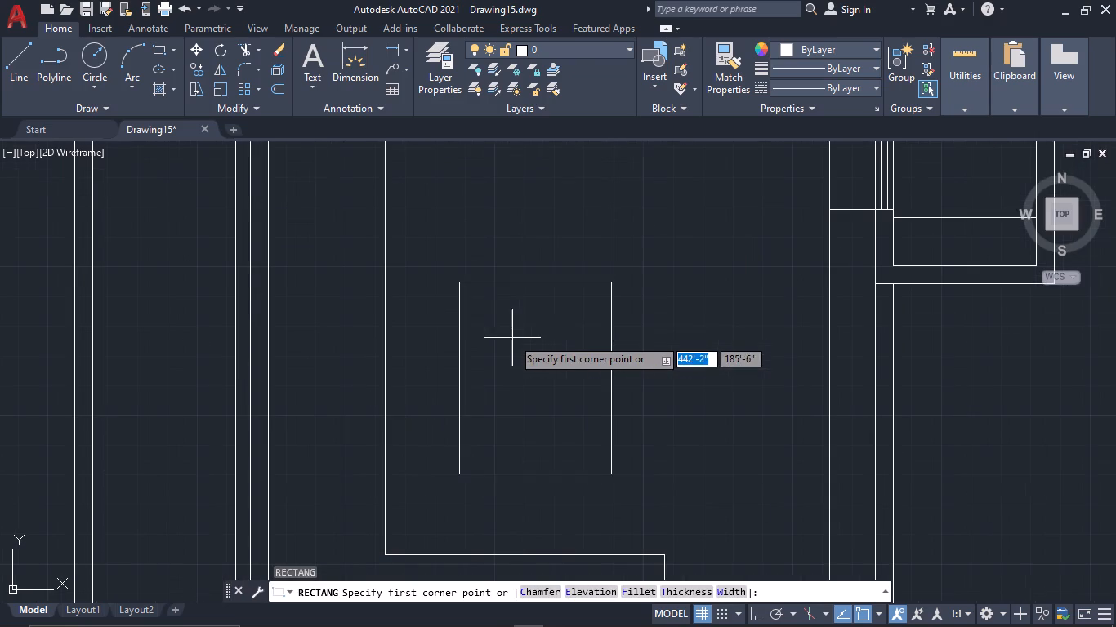
{"action": "left_click", "coordinate": [475, 303]}
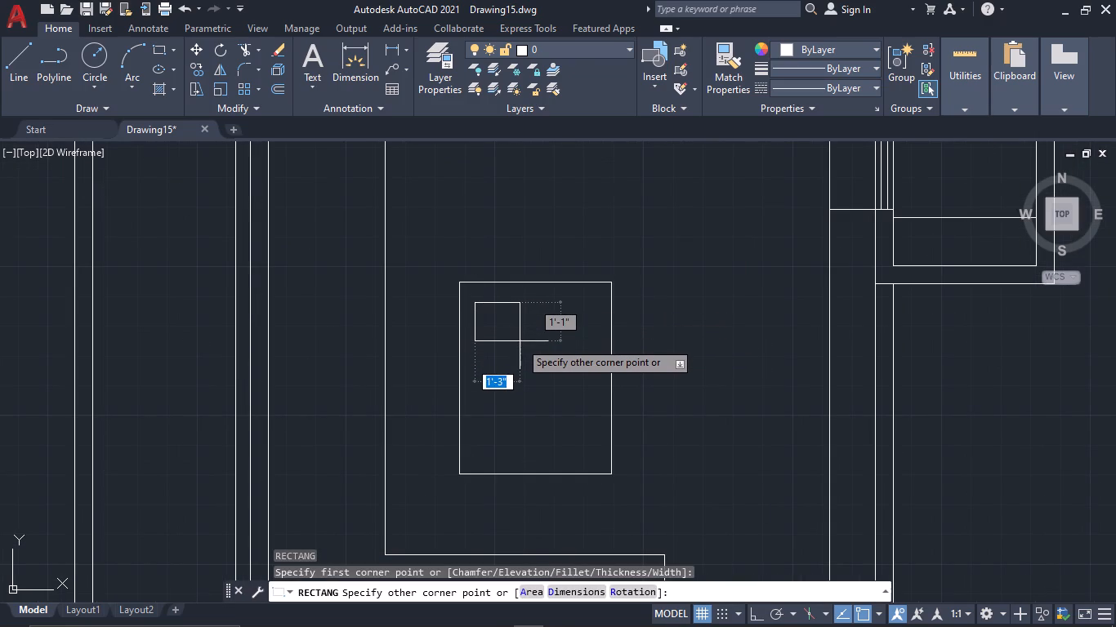
{"action": "left_click", "coordinate": [525, 349]}
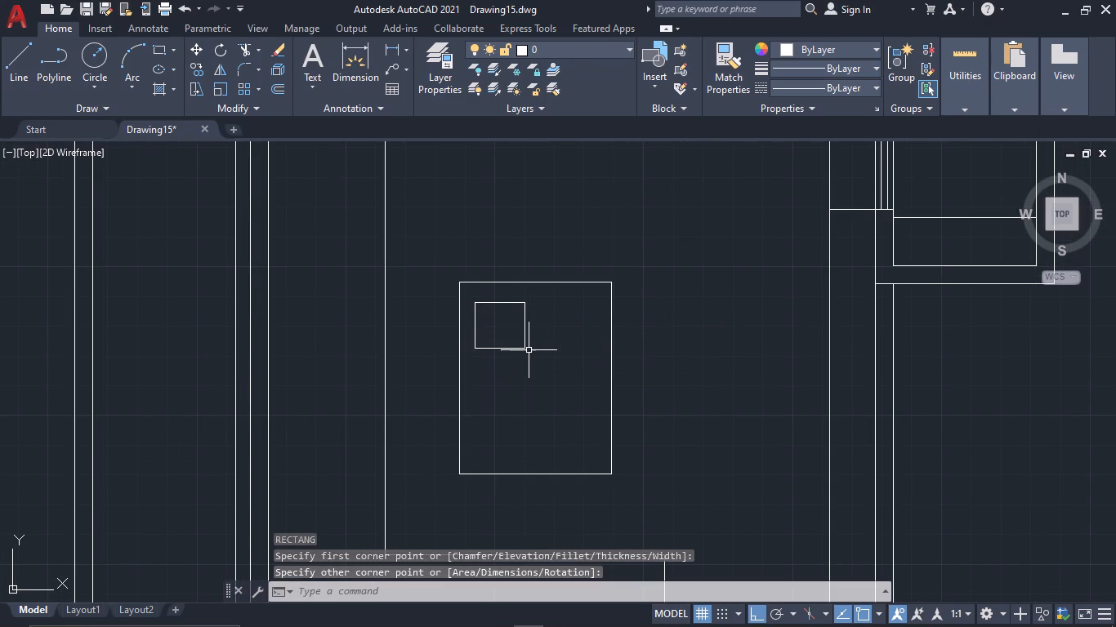
Copy the small rectangle and paste three copies to form two rows of two adjoining rectangles within the island.
{"action": "left_click_drag", "start_coordinate": [551, 365], "coordinate": [536, 354]}
{"action": "left_click", "coordinate": [512, 336]}
{"action": "key", "text": "ctrl+c"}
{"action": "key", "text": "ctrl+v"}
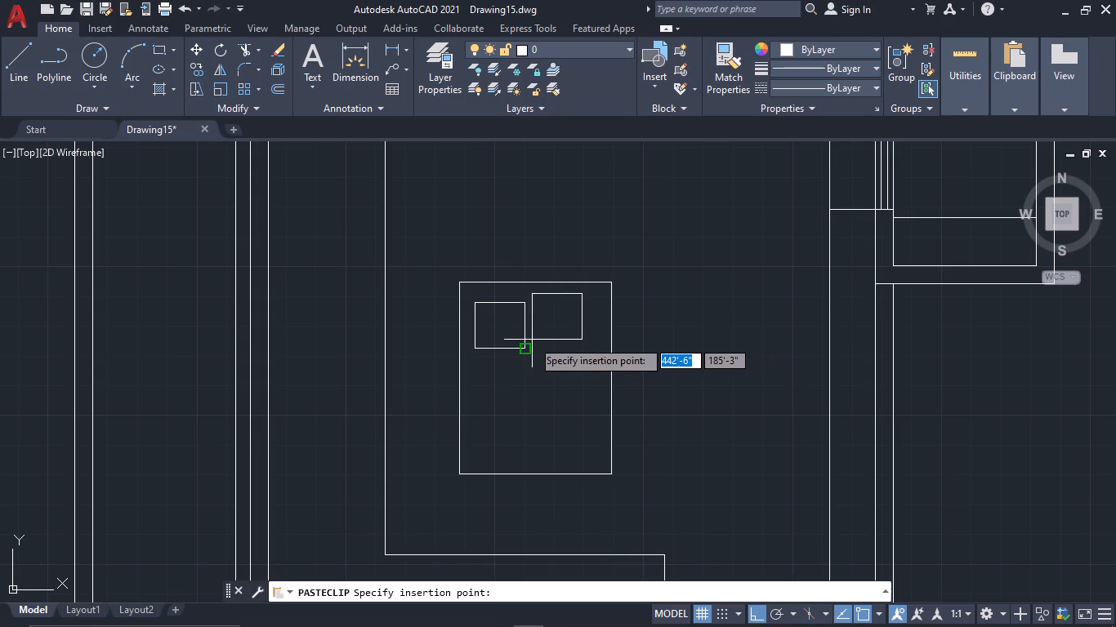
{"action": "left_click", "coordinate": [529, 349]}
{"action": "key", "text": "ctrl+v"}
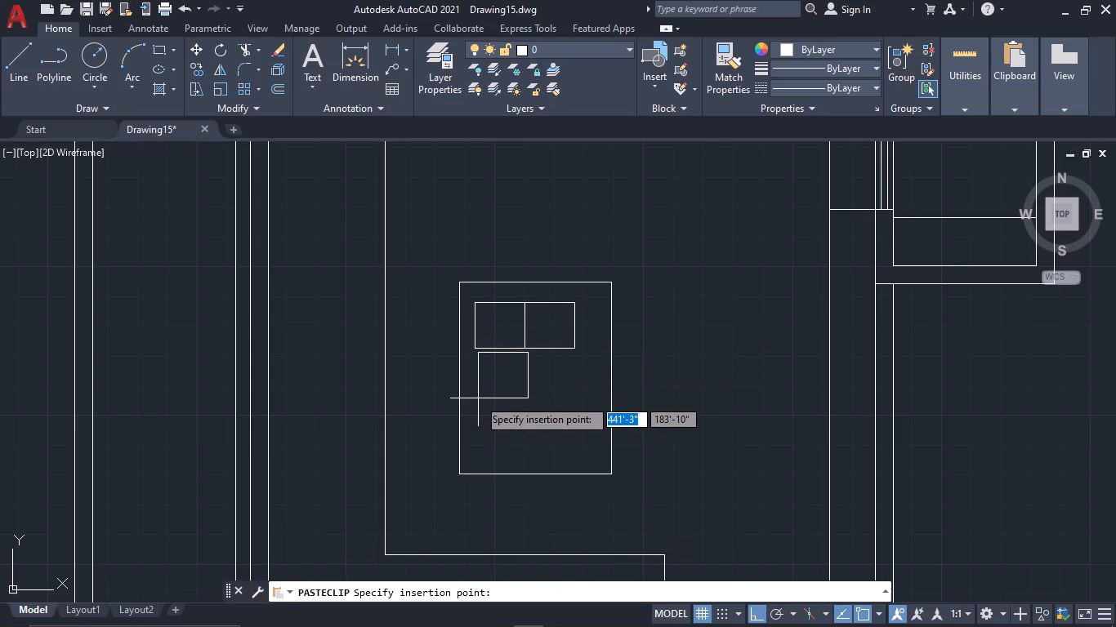
{"action": "left_click", "coordinate": [476, 408]}
{"action": "key", "text": "ctrl+v"}
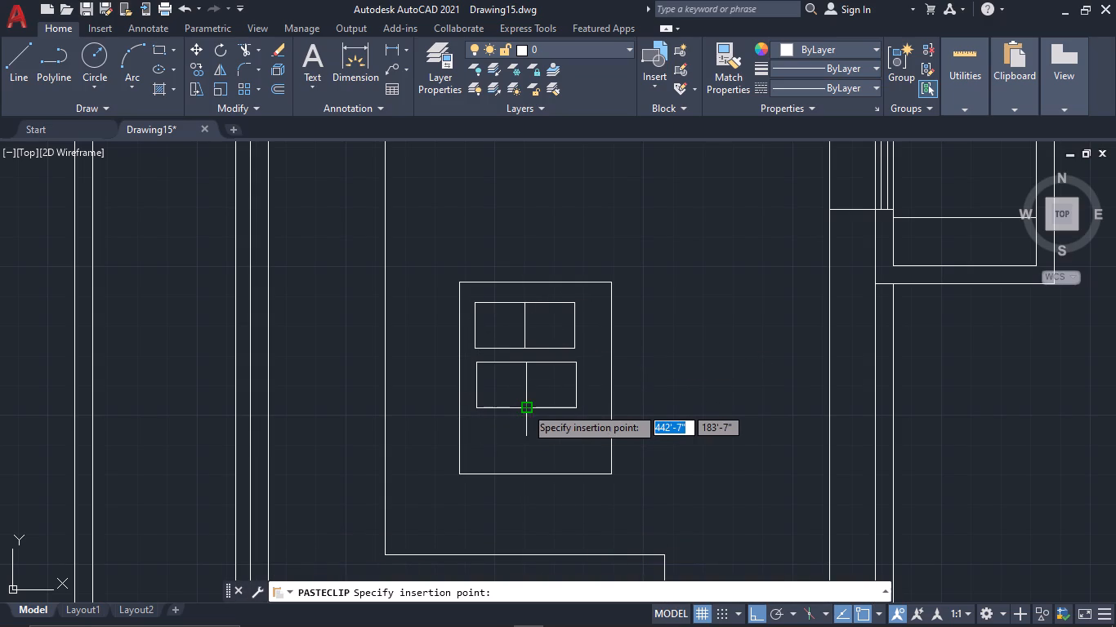
{"action": "left_click", "coordinate": [525, 407]}
Move the four small rectangles together about 5" down within the island to centre them better.
{"action": "left_click_drag", "start_coordinate": [560, 428], "coordinate": [536, 392]}
{"action": "left_click", "coordinate": [488, 309]}
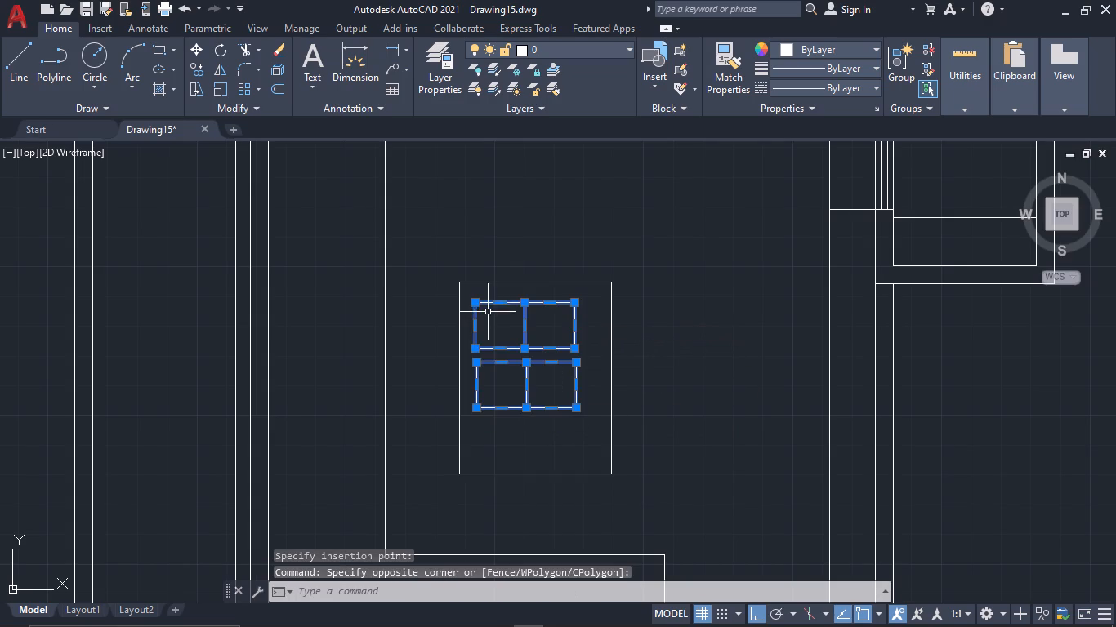
{"action": "key", "text": "m"}
{"action": "key", "text": "space"}
{"action": "left_click", "coordinate": [528, 354]}
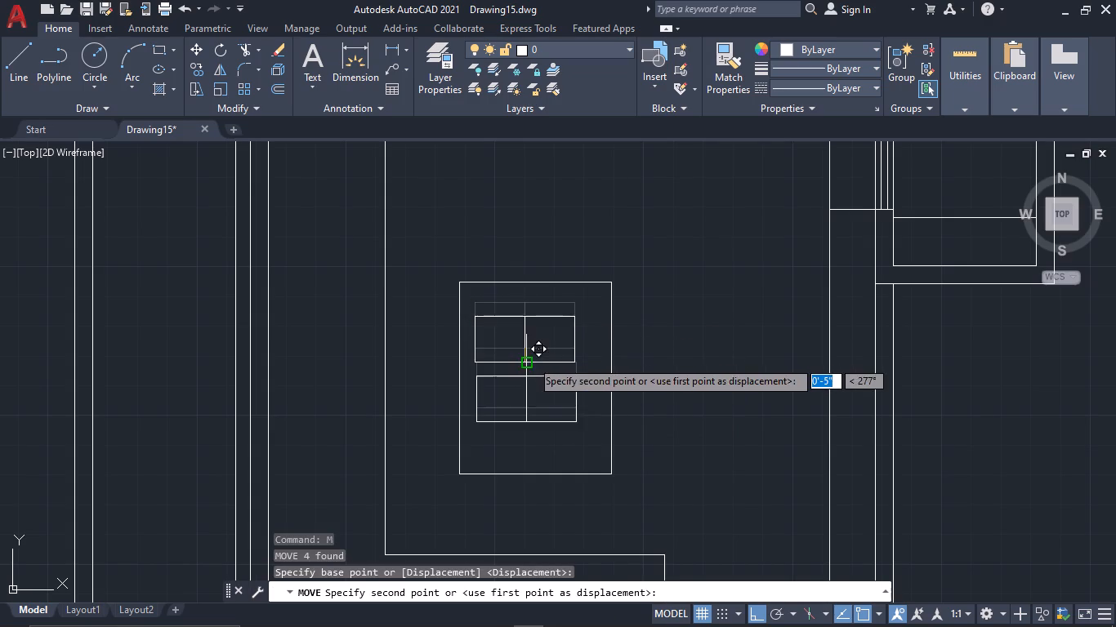
{"action": "key", "text": "F8"}
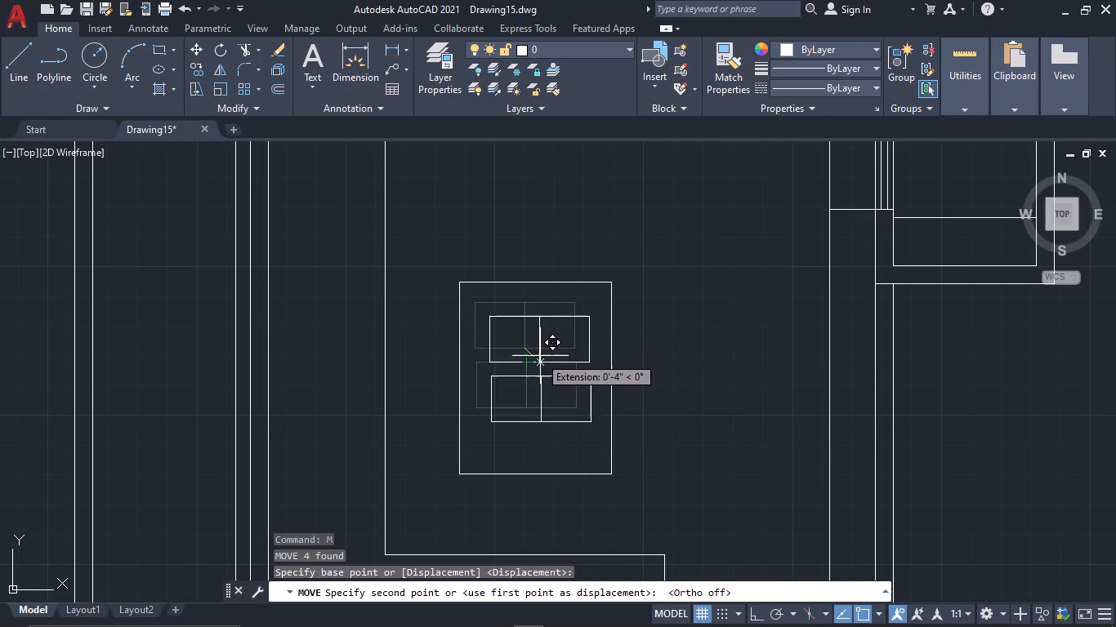
{"action": "left_click", "coordinate": [533, 358]}
{"action": "key", "text": "F8"}
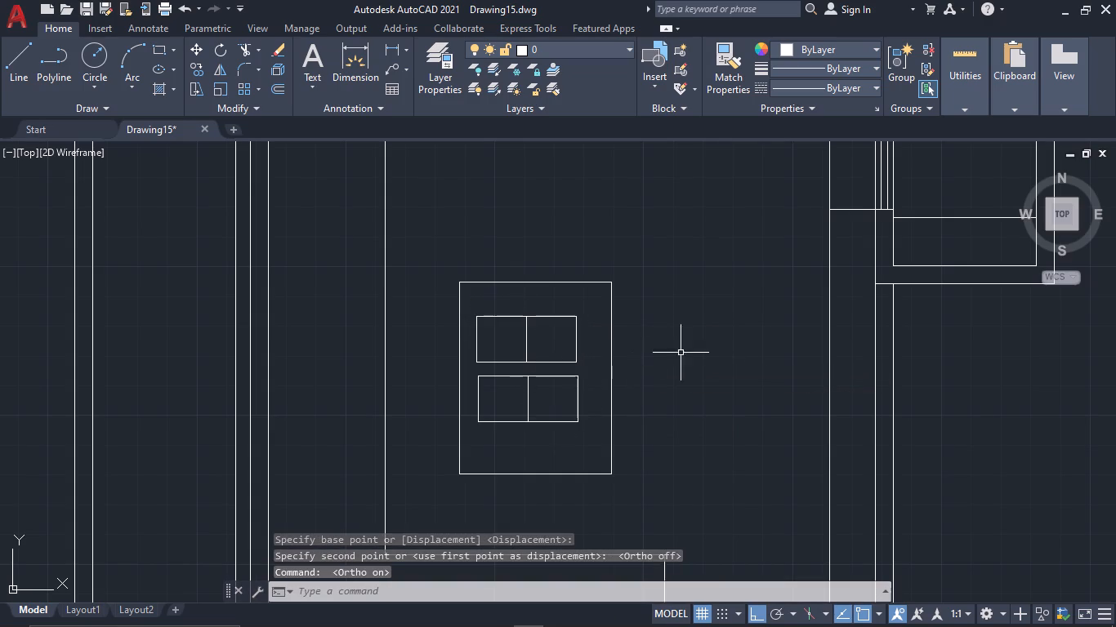
Offset the inner and outer lines of the room's bottom wall 2" toward the middle of the wall.
{"action": "scroll", "coordinate": [694, 335], "scroll_direction": "down", "scroll_amount": 4}
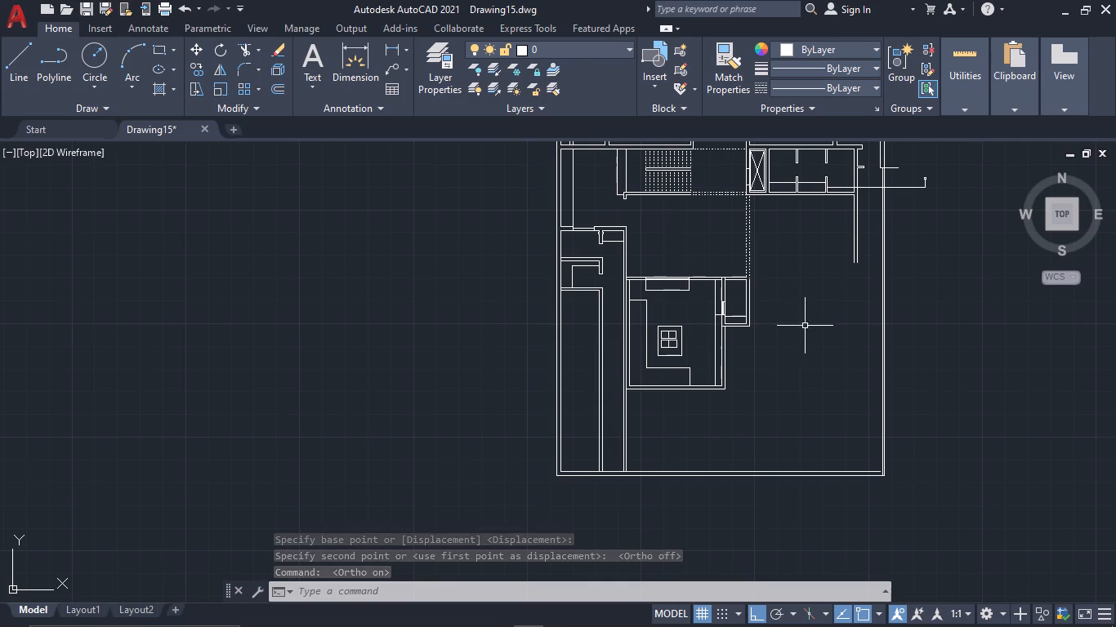
{"action": "scroll", "coordinate": [748, 480], "scroll_direction": "up", "scroll_amount": 3}
{"action": "middle_click_drag", "start_coordinate": [618, 207], "coordinate": [720, 564]}
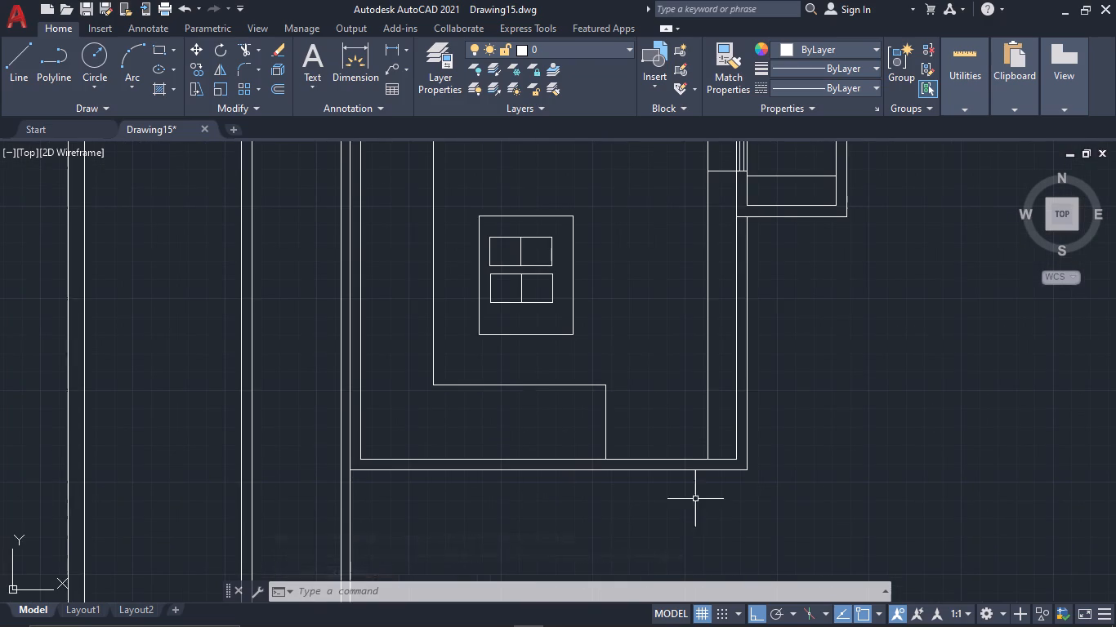
{"action": "scroll", "coordinate": [695, 498], "scroll_direction": "up", "scroll_amount": 1}
{"action": "type", "text": "OF 2\""}
{"action": "key", "text": "space"}
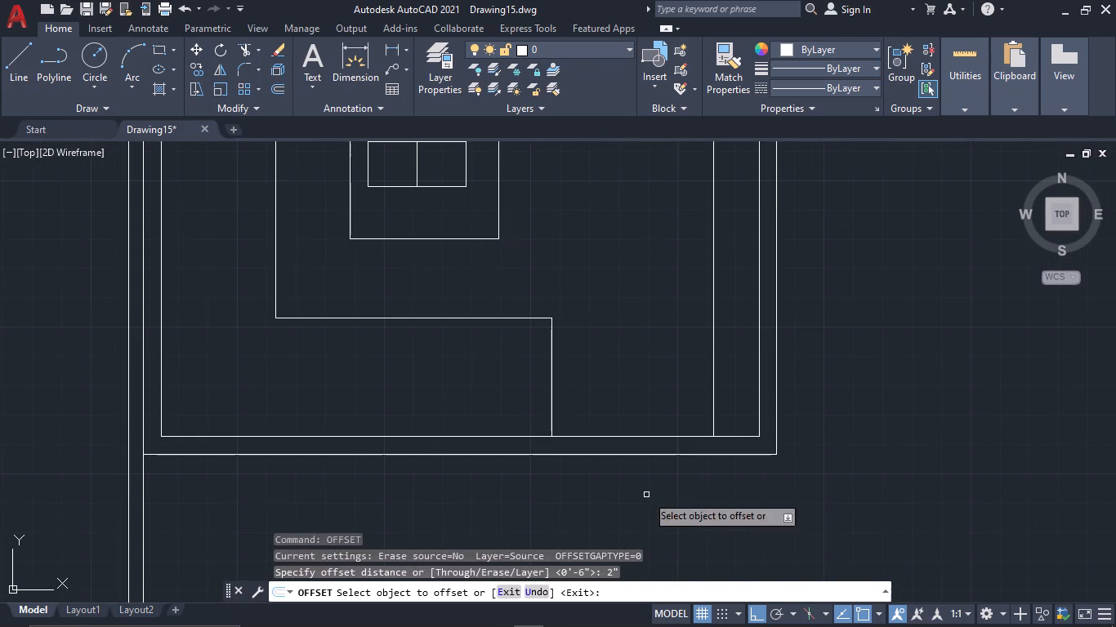
{"action": "left_click", "coordinate": [618, 437]}
{"action": "left_click", "coordinate": [618, 473]}
{"action": "left_click", "coordinate": [618, 453]}
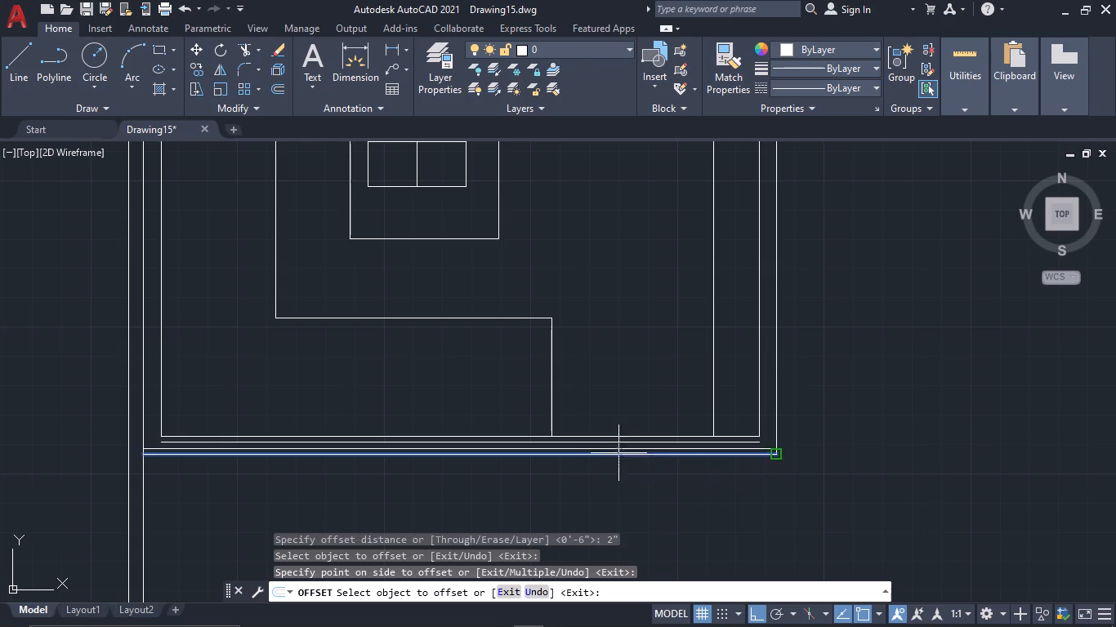
{"action": "left_click", "coordinate": [615, 372]}
{"action": "key", "text": "Escape"}
Draw a vertical line across the bottom wall and beyond it, starting 1' from the room's lower-left inner corner.
{"action": "key", "text": "l"}
{"action": "key", "text": "space"}
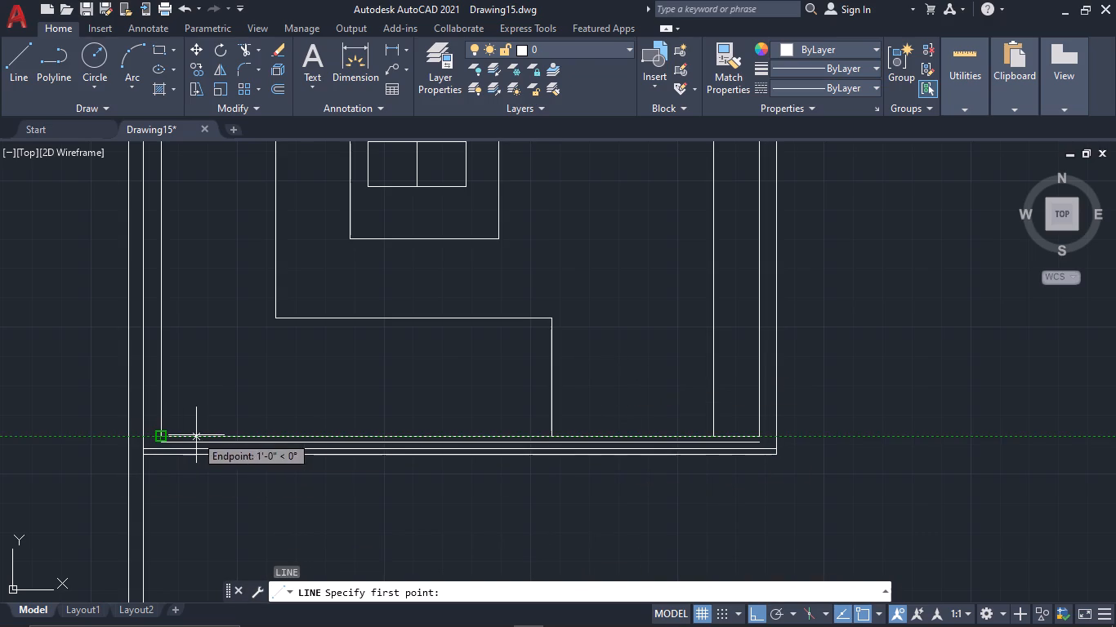
{"action": "left_click", "coordinate": [196, 434]}
{"action": "left_click", "coordinate": [207, 498]}
{"action": "key", "text": "Escape"}
Trim both 2" offset lines between the new vertical line and the wall's left end.
{"action": "key", "text": "t"}
{"action": "key", "text": "r"}
{"action": "key", "text": "space"}
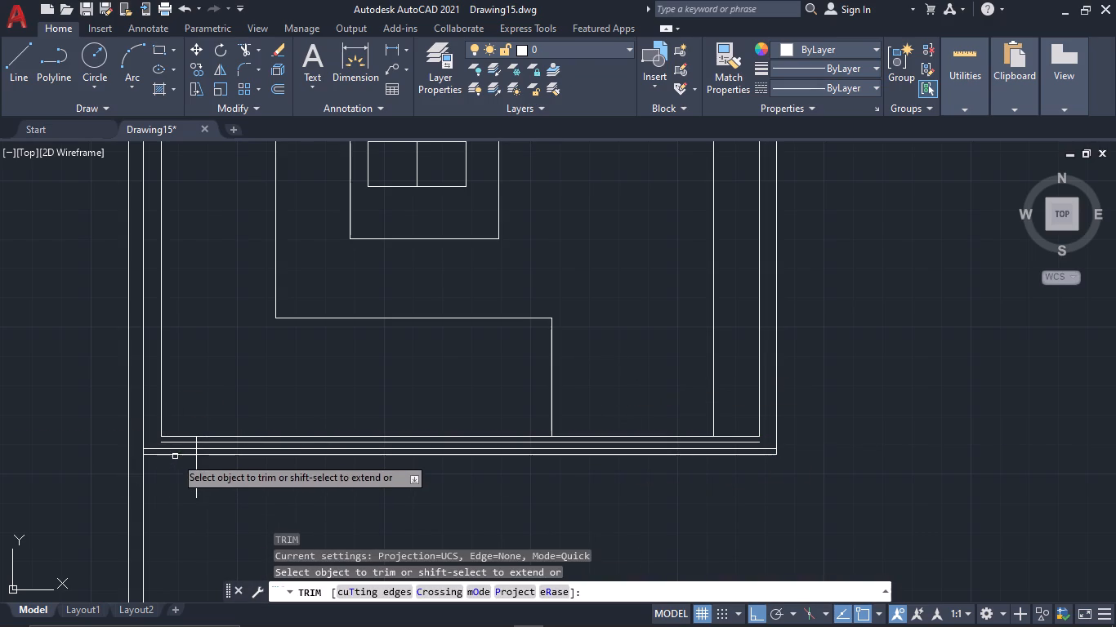
{"action": "left_click", "coordinate": [177, 451]}
{"action": "left_click", "coordinate": [181, 443]}
{"action": "key", "text": "Escape"}
Offset the vertical line 2' to the right along the bottom wall, and offset the resulting line another 4' right.
{"action": "left_click_drag", "start_coordinate": [223, 491], "coordinate": [208, 486]}
{"action": "left_click", "coordinate": [193, 482]}
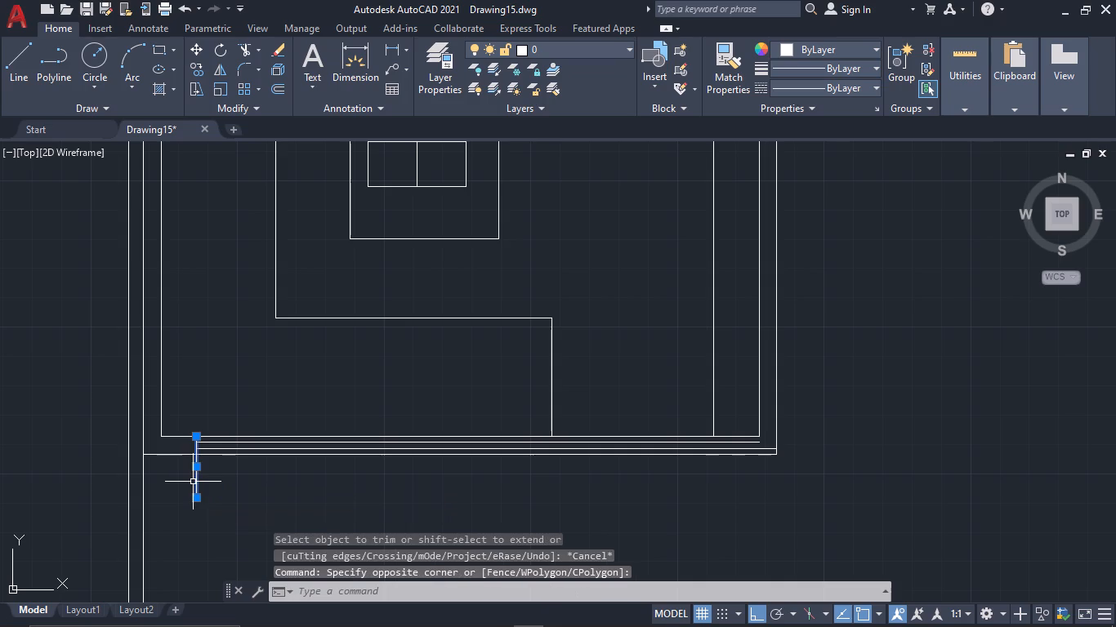
{"action": "type", "text": "OF 2'"}
{"action": "key", "text": "space"}
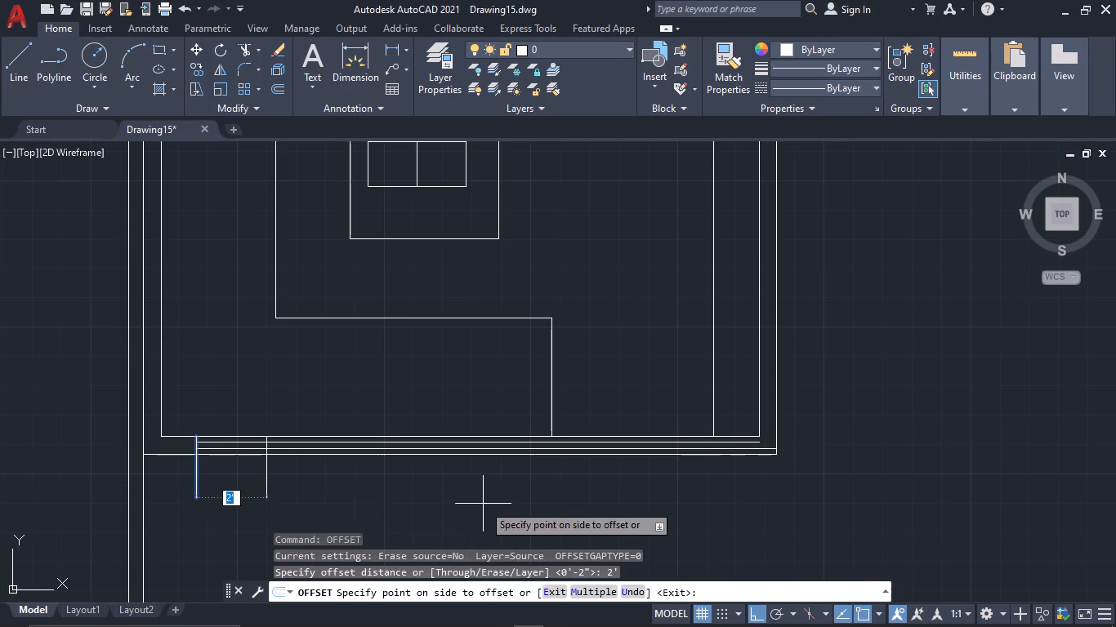
{"action": "left_click", "coordinate": [483, 504]}
{"action": "left_click", "coordinate": [264, 475]}
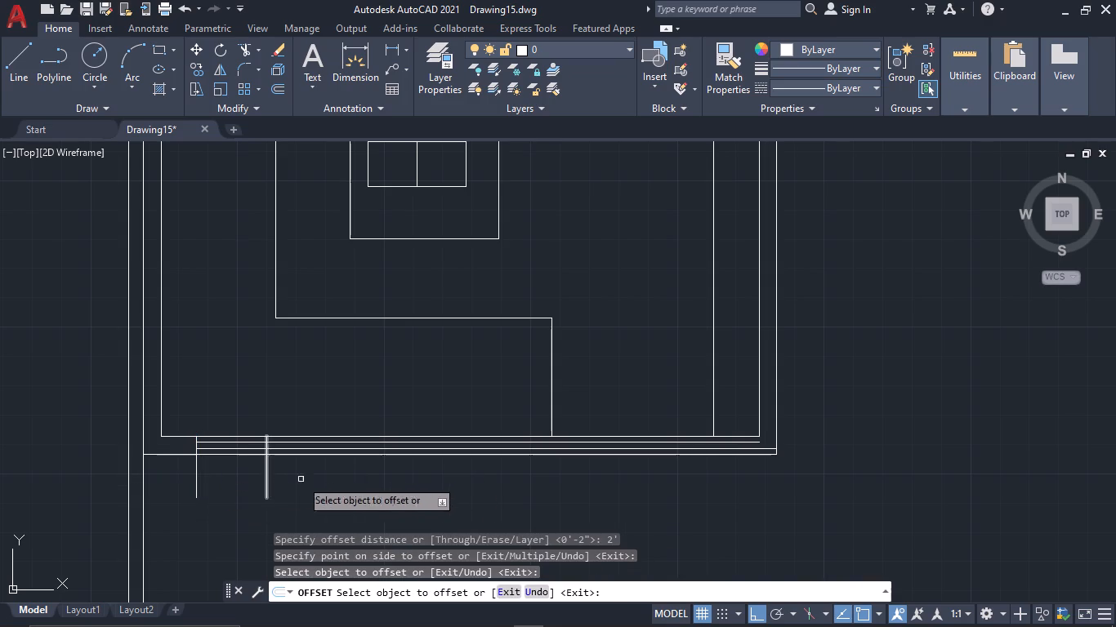
{"action": "left_click", "coordinate": [268, 474]}
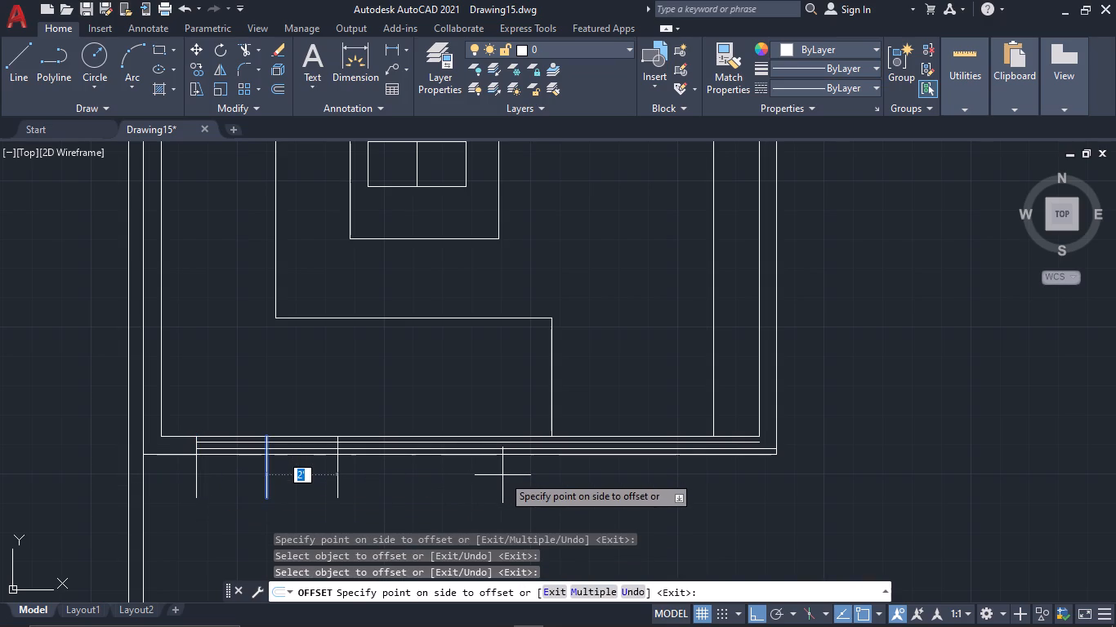
{"action": "type", "text": "4'"}
{"action": "key", "text": "space"}
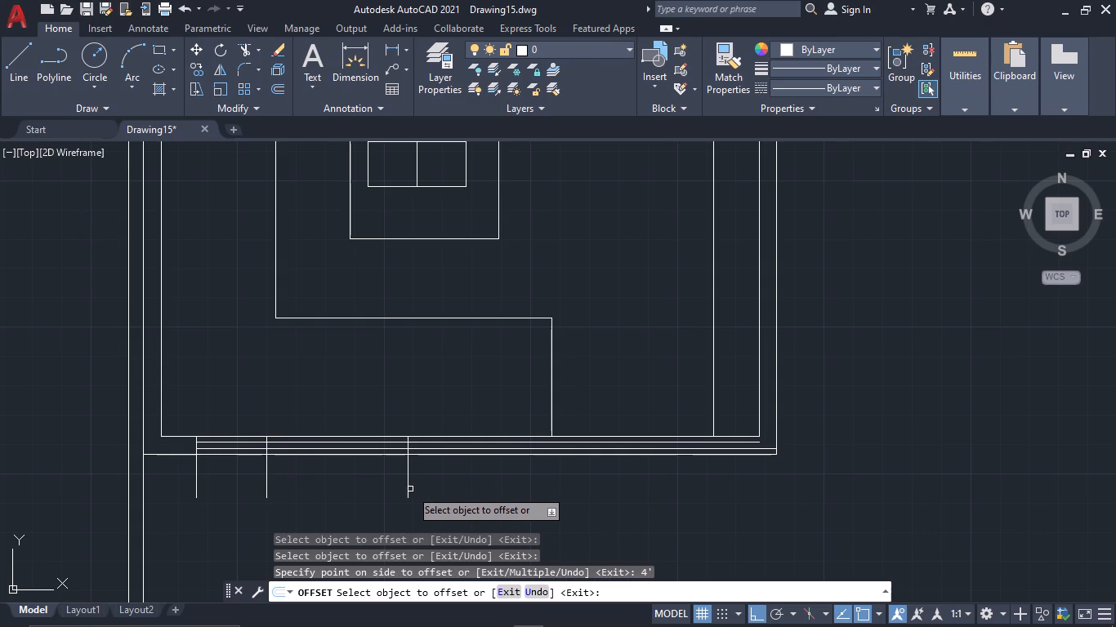
Continue the vertical divisions rightward along the bottom wall with successive offsets of 2', 4' and 2'.
{"action": "left_click", "coordinate": [408, 489]}
{"action": "left_click", "coordinate": [536, 486]}
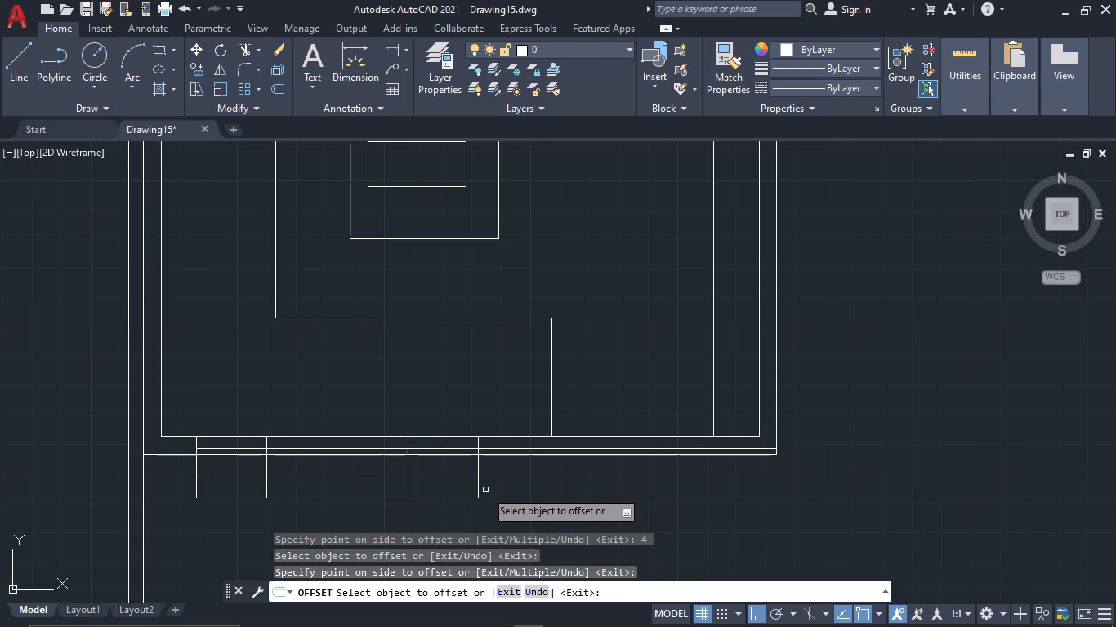
{"action": "left_click_drag", "start_coordinate": [477, 488], "coordinate": [484, 488]}
{"action": "type", "text": "4'"}
{"action": "key", "text": "space"}
{"action": "left_click", "coordinate": [618, 470]}
{"action": "left_click", "coordinate": [683, 481]}
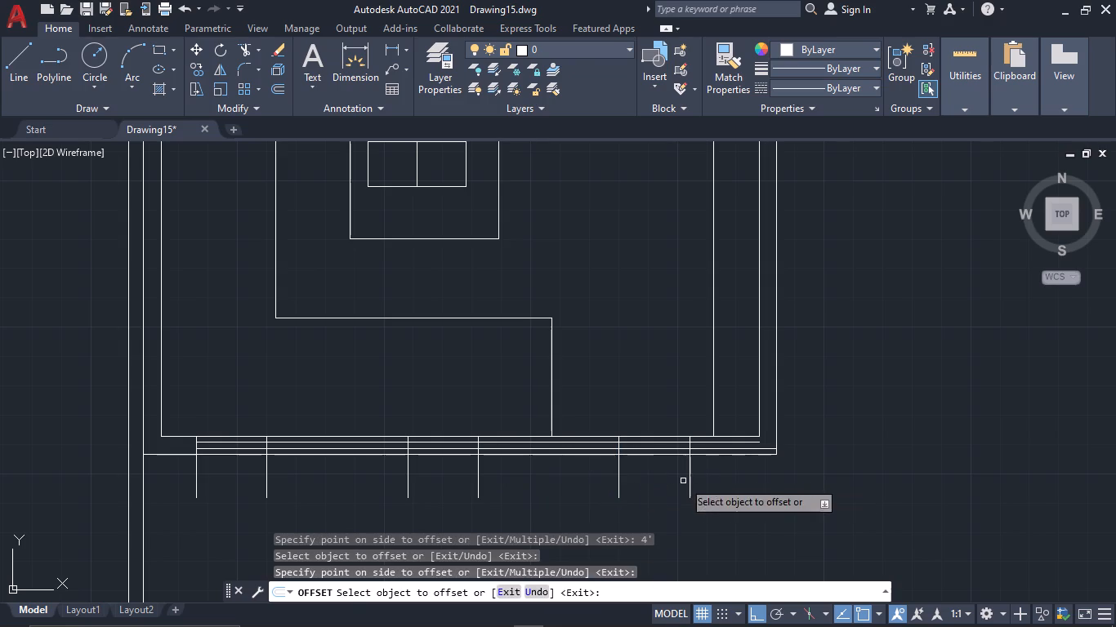
{"action": "key", "text": "Escape"}
Trim the two 2" offset lines between the vertical divisions along the bottom wall, working from the wall's left end.
{"action": "key", "text": "t"}
{"action": "key", "text": "r"}
{"action": "key", "text": "space"}
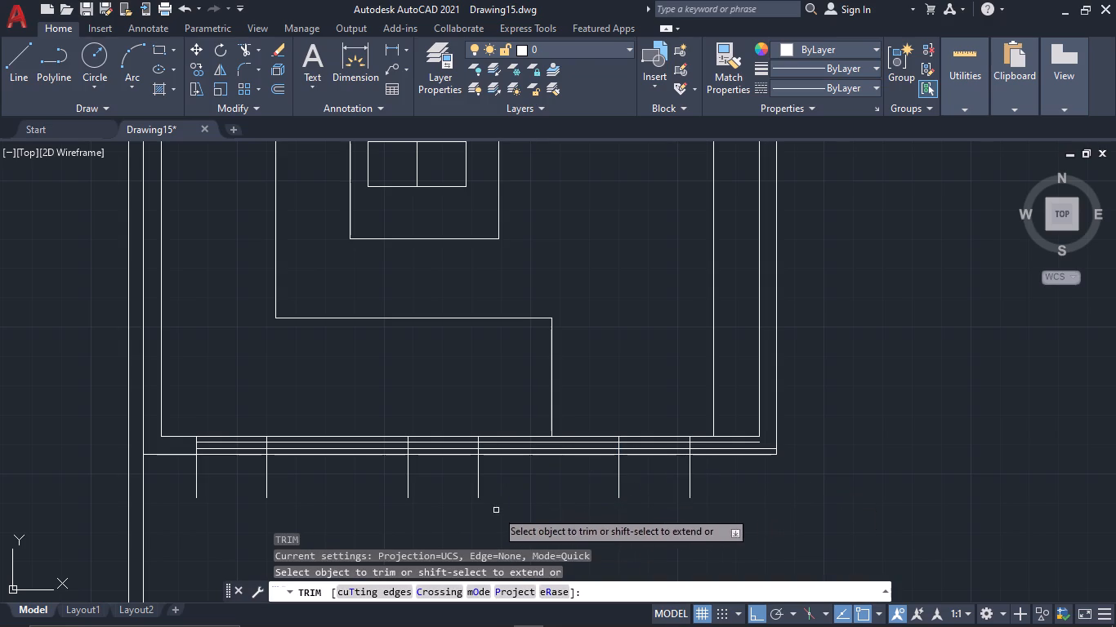
{"action": "scroll", "coordinate": [307, 513], "scroll_direction": "up", "scroll_amount": 1}
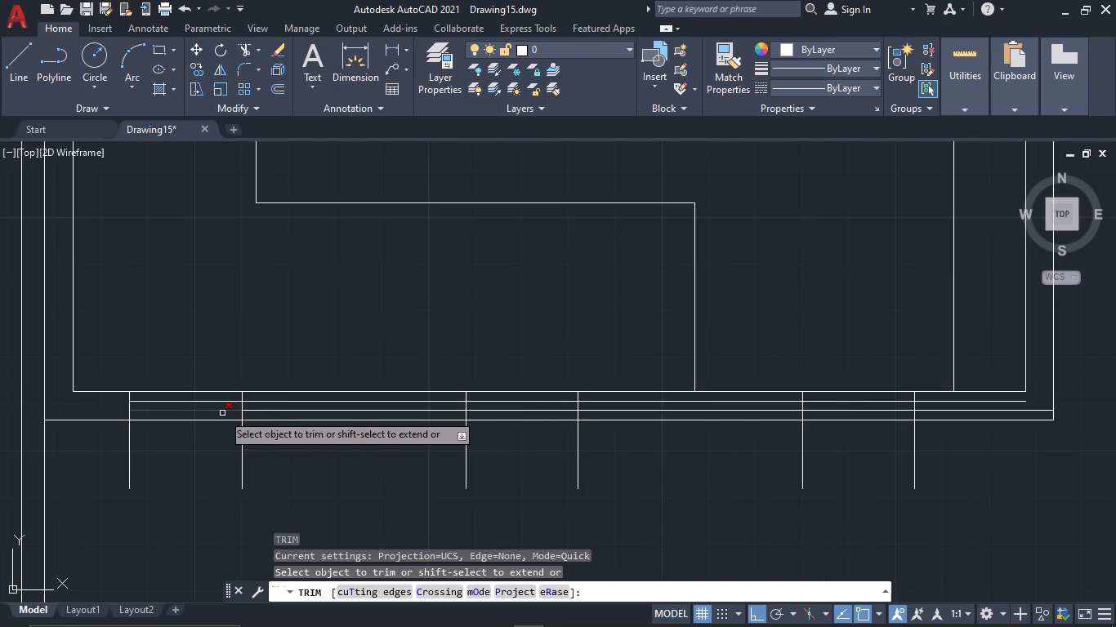
{"action": "left_click", "coordinate": [222, 413]}
{"action": "left_click", "coordinate": [222, 402]}
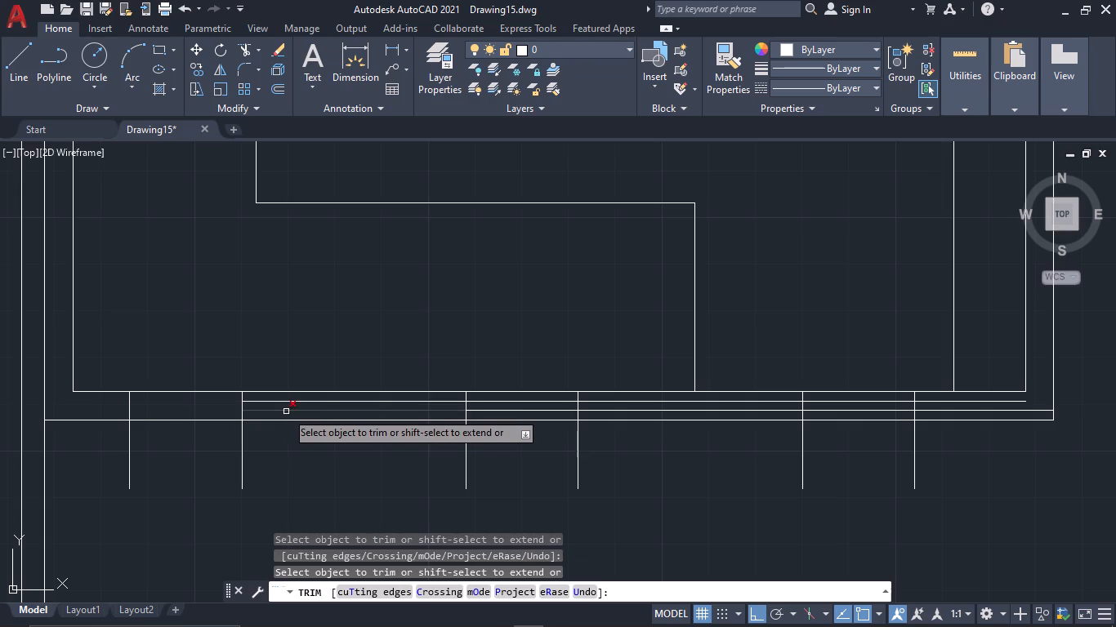
{"action": "left_click", "coordinate": [286, 411]}
{"action": "left_click", "coordinate": [288, 403]}
{"action": "left_click", "coordinate": [498, 411]}
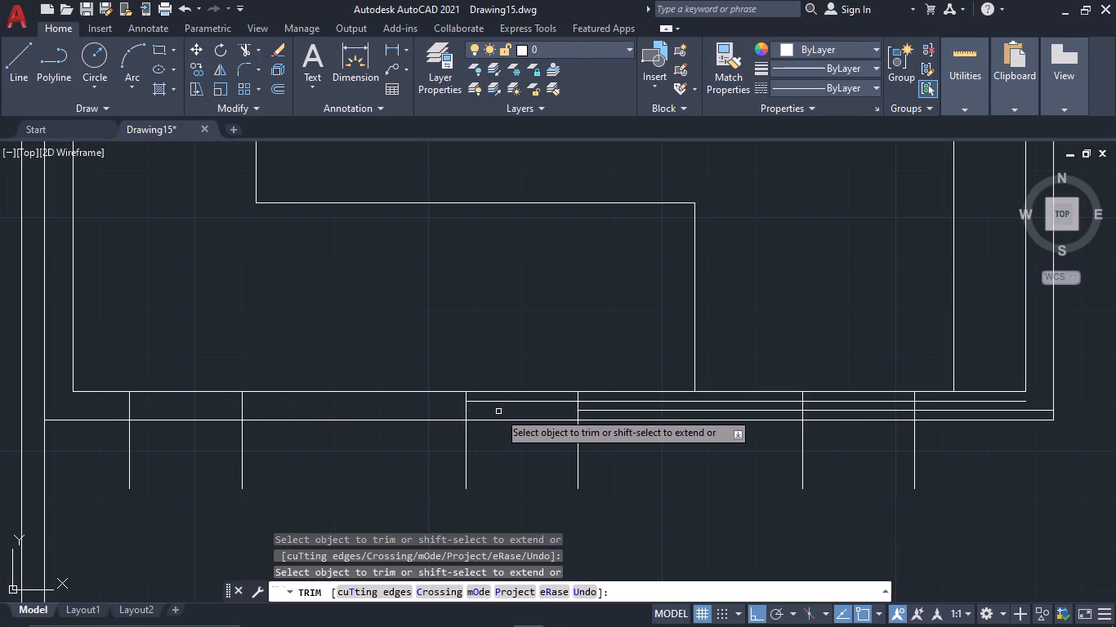
{"action": "left_click", "coordinate": [502, 403]}
{"action": "left_click", "coordinate": [611, 413]}
{"action": "left_click", "coordinate": [619, 402]}
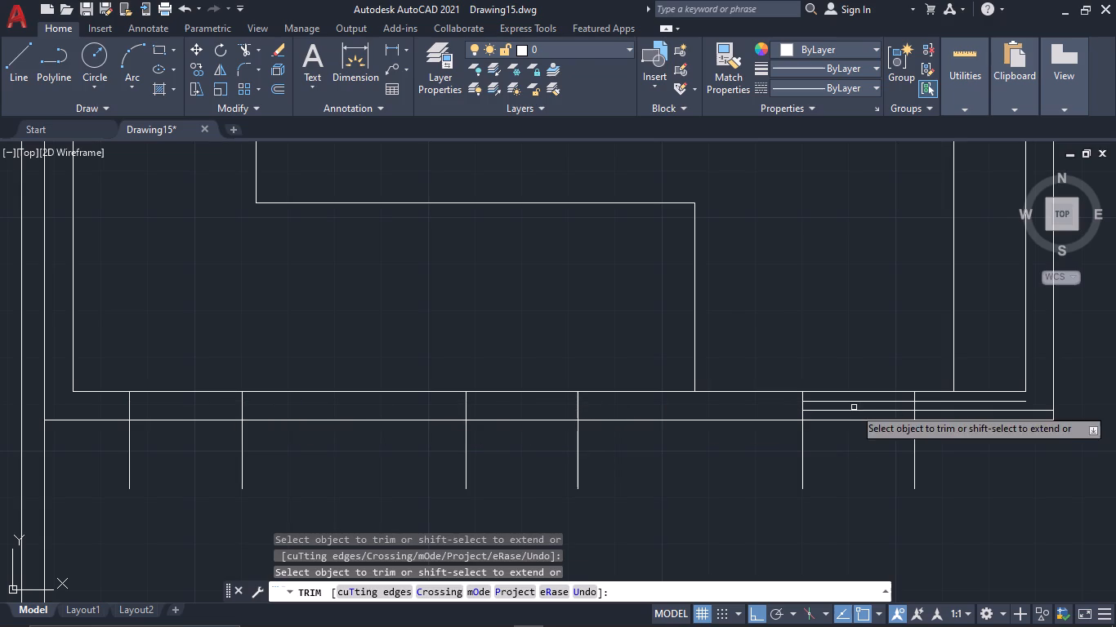
{"action": "left_click", "coordinate": [855, 407]}
{"action": "left_click", "coordinate": [856, 400]}
{"action": "key", "text": "Escape"}
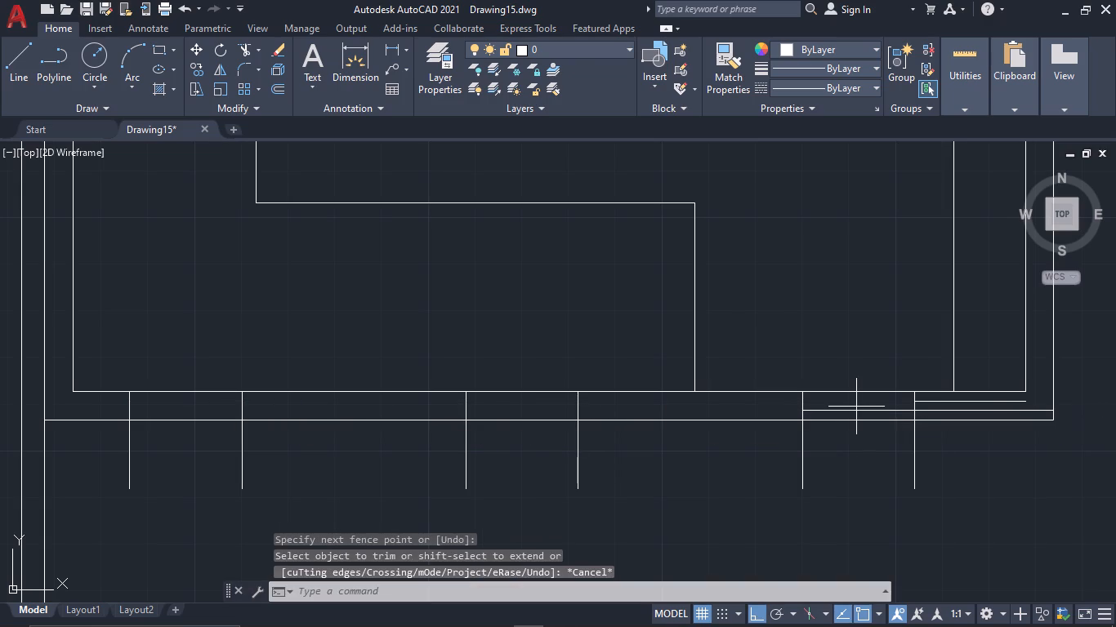
Erase the two leftover offset line pieces at the right end of the bottom wall.
{"action": "left_click", "coordinate": [856, 407]}
{"action": "left_click", "coordinate": [848, 415]}
{"action": "key", "text": "e"}
{"action": "key", "text": "space"}
{"action": "left_click", "coordinate": [974, 401]}
{"action": "key", "text": "e"}
{"action": "key", "text": "space"}
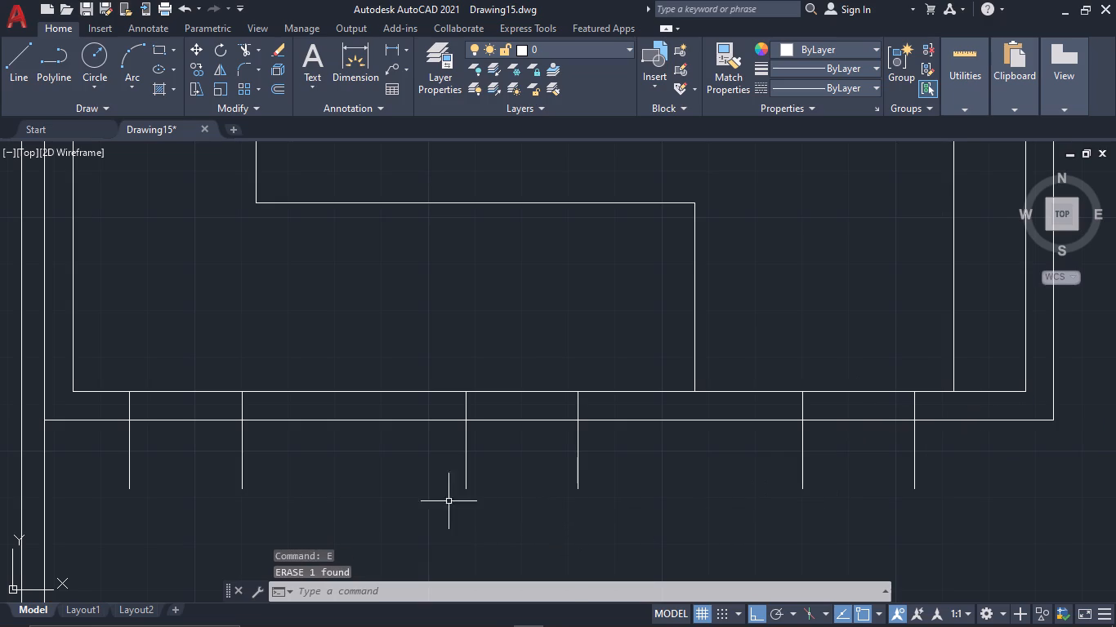
Offset each of the six vertical lines crossing the bottom wall 2" to the right.
{"action": "left_click_drag", "start_coordinate": [156, 468], "coordinate": [122, 464]}
{"action": "left_click", "coordinate": [114, 461]}
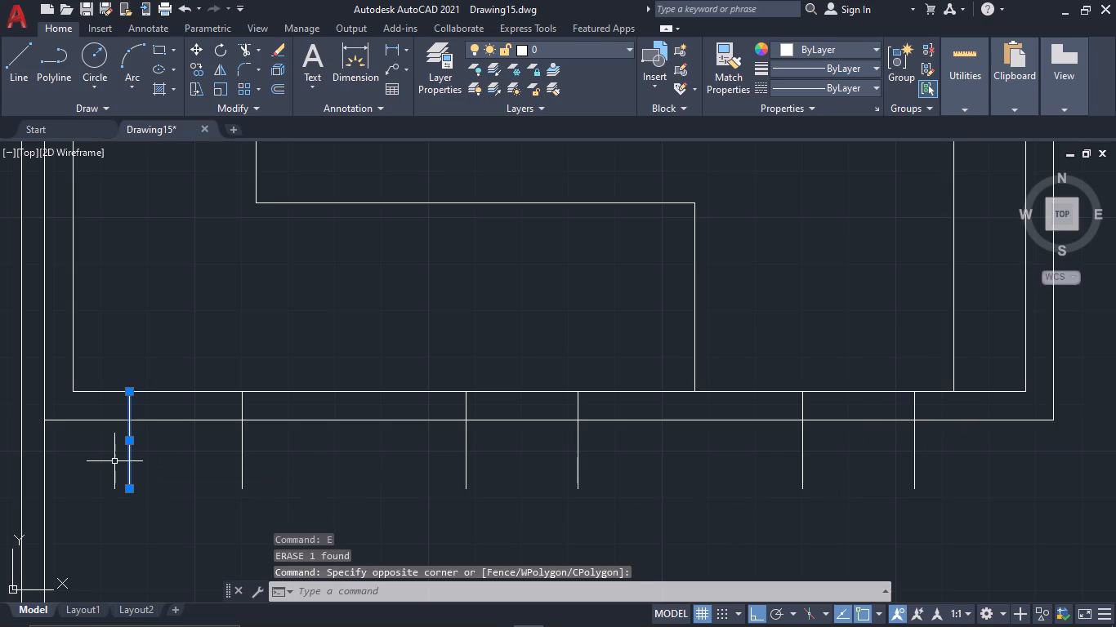
{"action": "type", "text": "OF 2\""}
{"action": "key", "text": "space"}
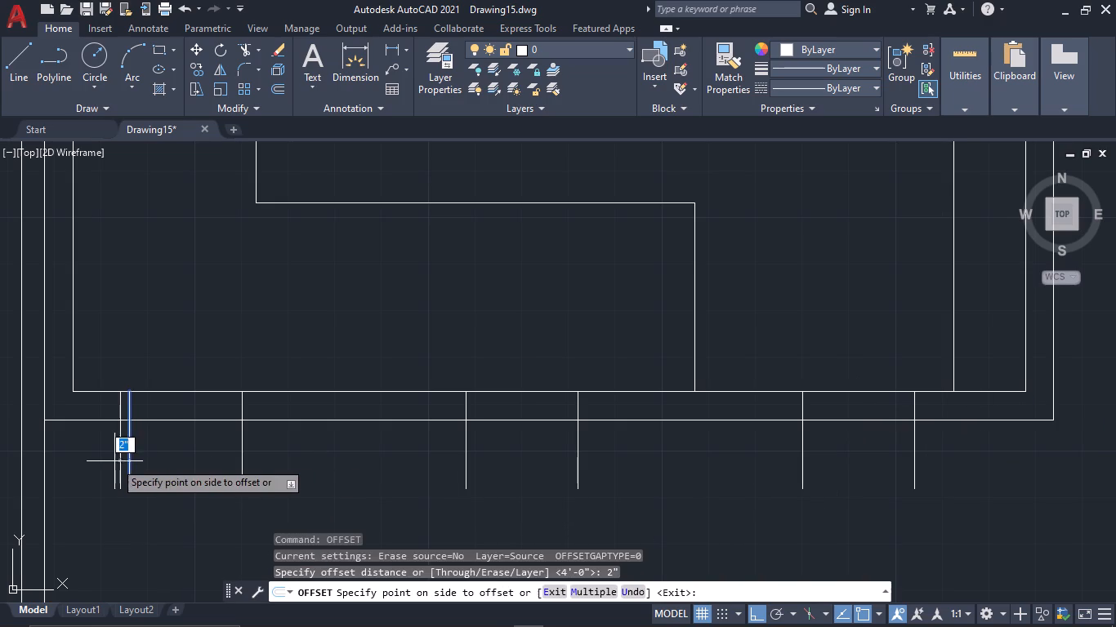
{"action": "left_click", "coordinate": [156, 451]}
{"action": "left_click", "coordinate": [242, 454]}
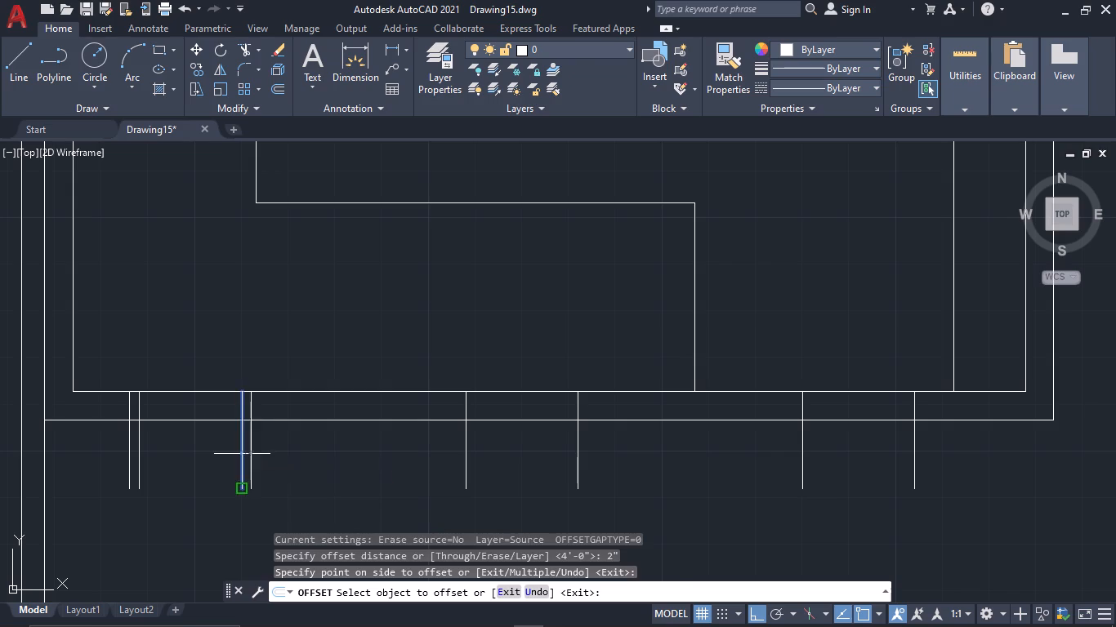
{"action": "left_click", "coordinate": [270, 453]}
{"action": "left_click", "coordinate": [466, 452]}
{"action": "left_click", "coordinate": [531, 456]}
{"action": "left_click_drag", "start_coordinate": [578, 453], "coordinate": [589, 453]}
{"action": "left_click_drag", "start_coordinate": [629, 453], "coordinate": [640, 451]}
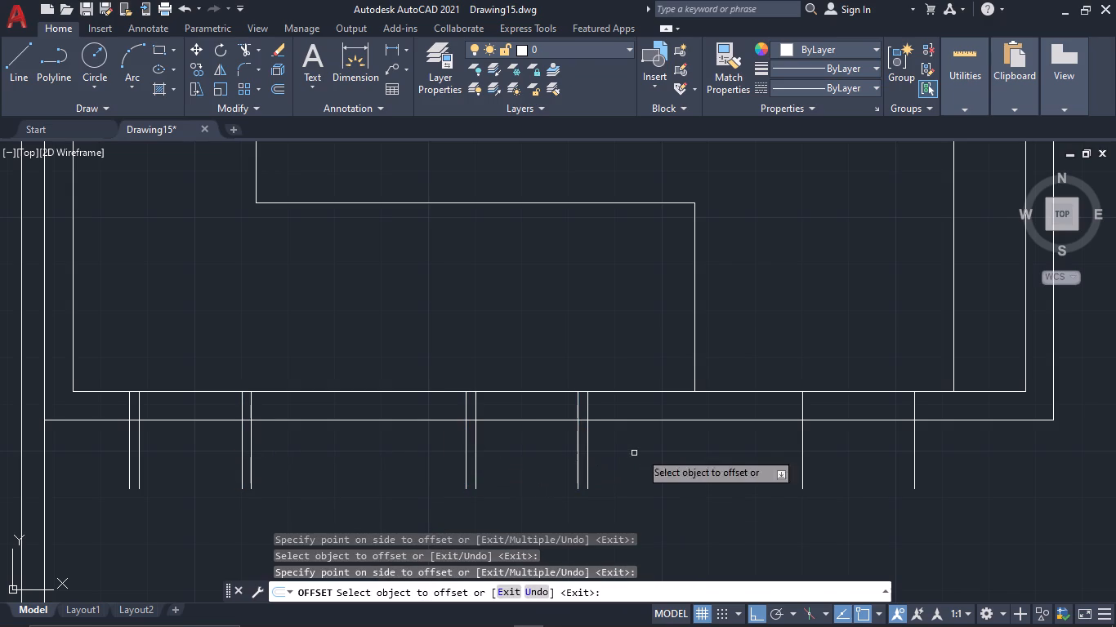
{"action": "left_click_drag", "start_coordinate": [640, 451], "coordinate": [663, 451]}
{"action": "left_click", "coordinate": [805, 443]}
{"action": "left_click", "coordinate": [830, 440]}
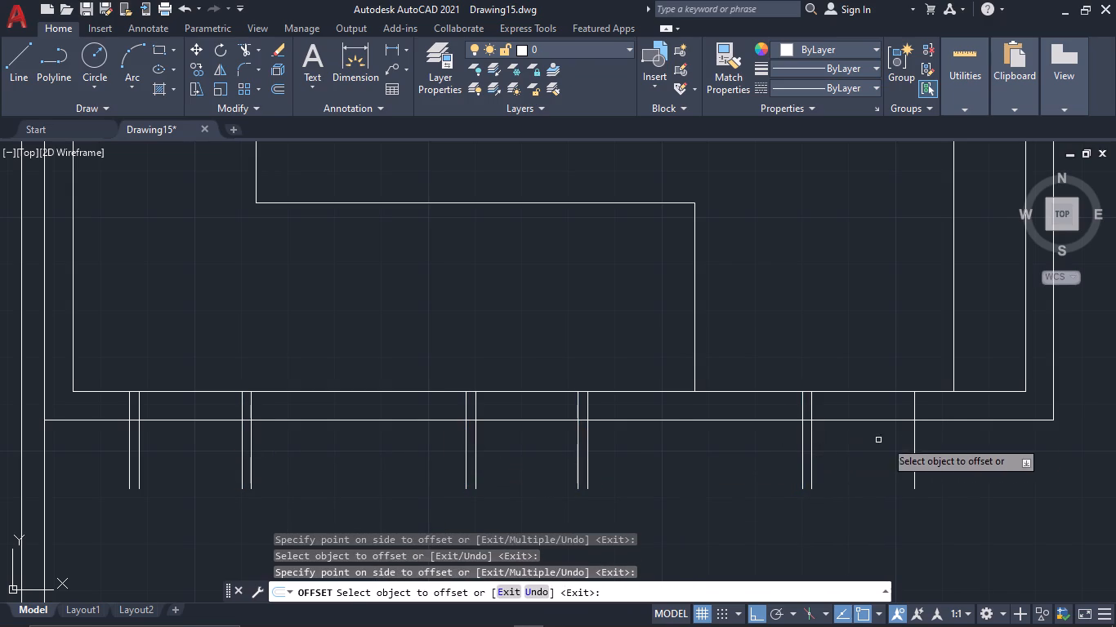
{"action": "left_click", "coordinate": [917, 438]}
{"action": "left_click", "coordinate": [986, 451]}
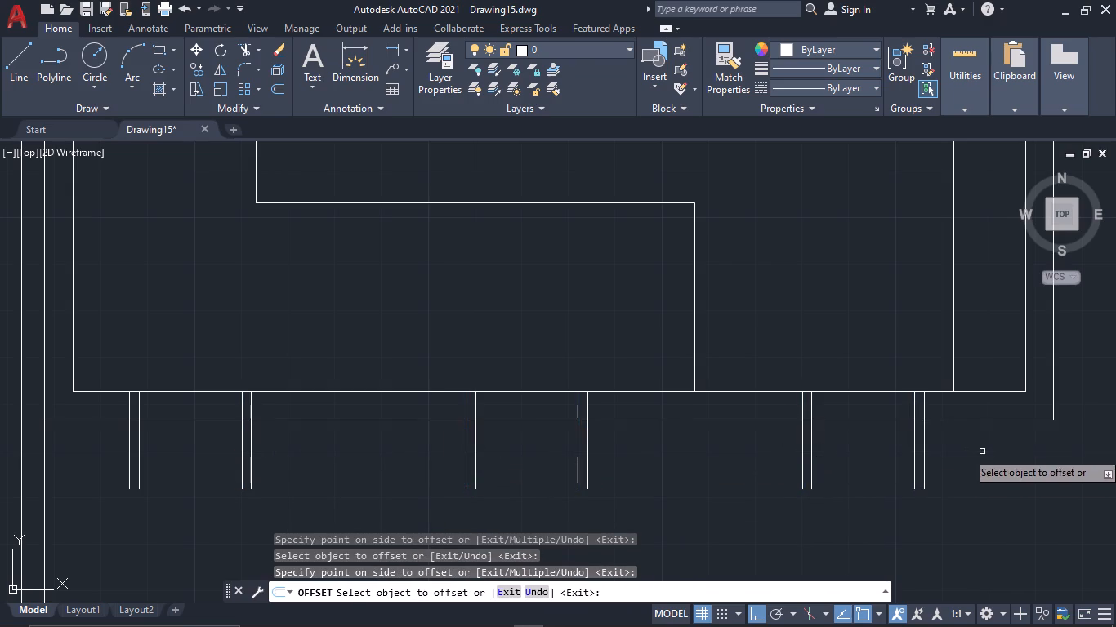
{"action": "key", "text": "Escape"}
Trim off the parts of all the paired vertical lines that extend below the bottom wall.
{"action": "key", "text": "t"}
{"action": "key", "text": "r"}
{"action": "key", "text": "space"}
{"action": "left_click_drag", "start_coordinate": [1005, 447], "coordinate": [869, 474]}
{"action": "left_click_drag", "start_coordinate": [826, 475], "coordinate": [533, 454]}
{"action": "left_click_drag", "start_coordinate": [517, 448], "coordinate": [451, 439]}
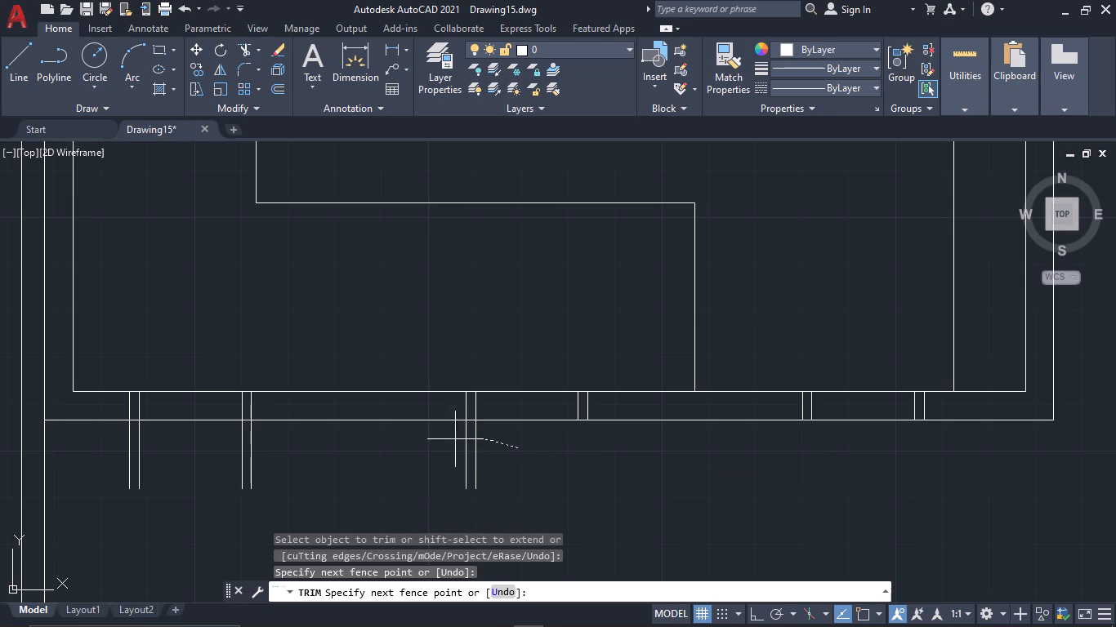
{"action": "left_click_drag", "start_coordinate": [451, 439], "coordinate": [287, 445]}
{"action": "left_click_drag", "start_coordinate": [279, 455], "coordinate": [96, 451]}
{"action": "scroll", "coordinate": [412, 505], "scroll_direction": "down", "scroll_amount": 1}
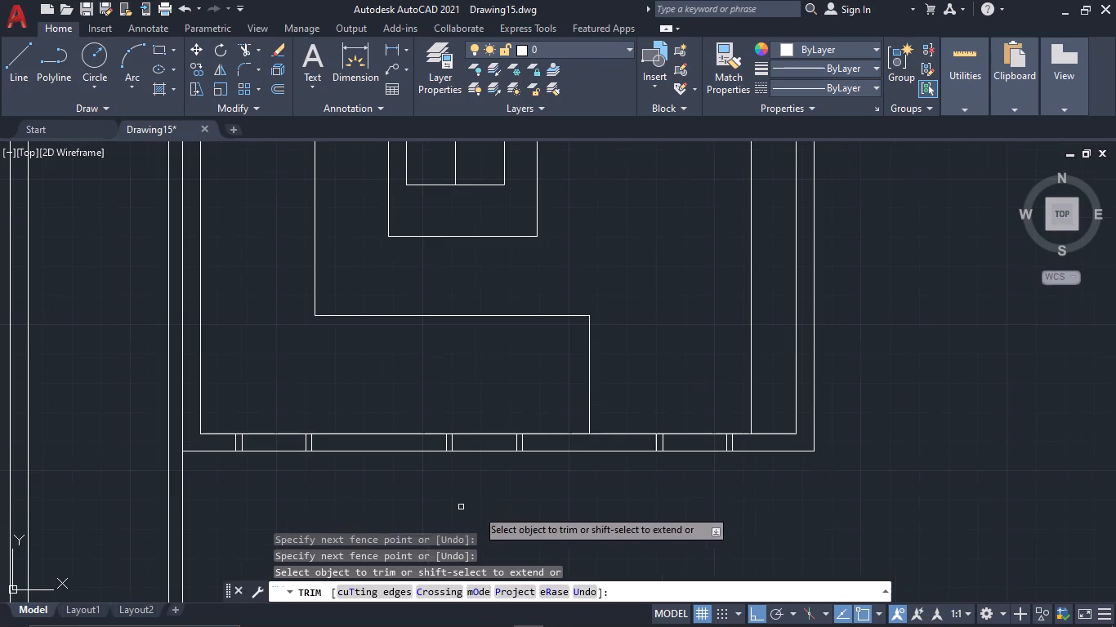
{"action": "key", "text": "Escape"}
Trim the two rightmost vertical lines within the opening between the furnished room and the small side room.
{"action": "scroll", "coordinate": [731, 455], "scroll_direction": "down", "scroll_amount": 1}
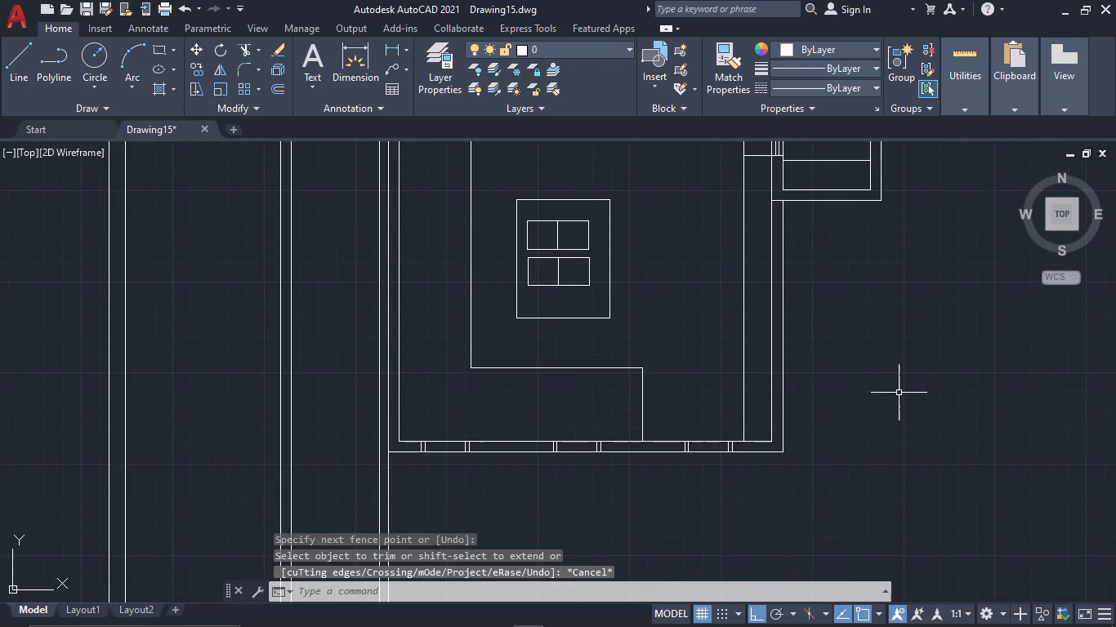
{"action": "scroll", "coordinate": [900, 393], "scroll_direction": "down", "scroll_amount": 1}
{"action": "middle_click_drag", "start_coordinate": [900, 393], "coordinate": [828, 475]}
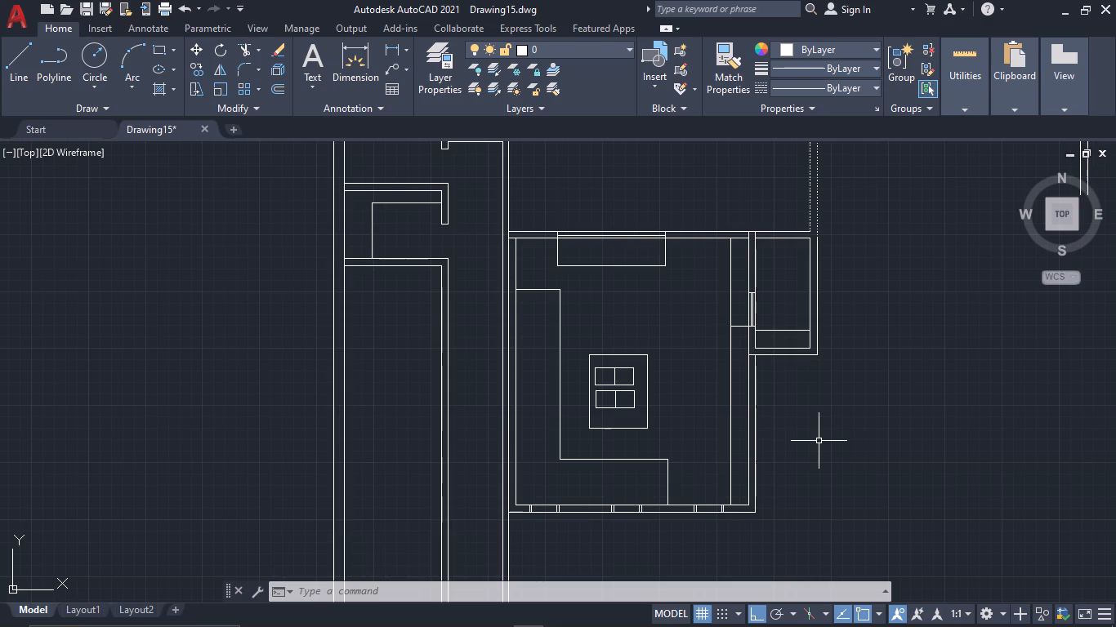
{"action": "middle_click_drag", "start_coordinate": [819, 490], "coordinate": [881, 352]}
{"action": "scroll", "coordinate": [881, 354], "scroll_direction": "down", "scroll_amount": 1}
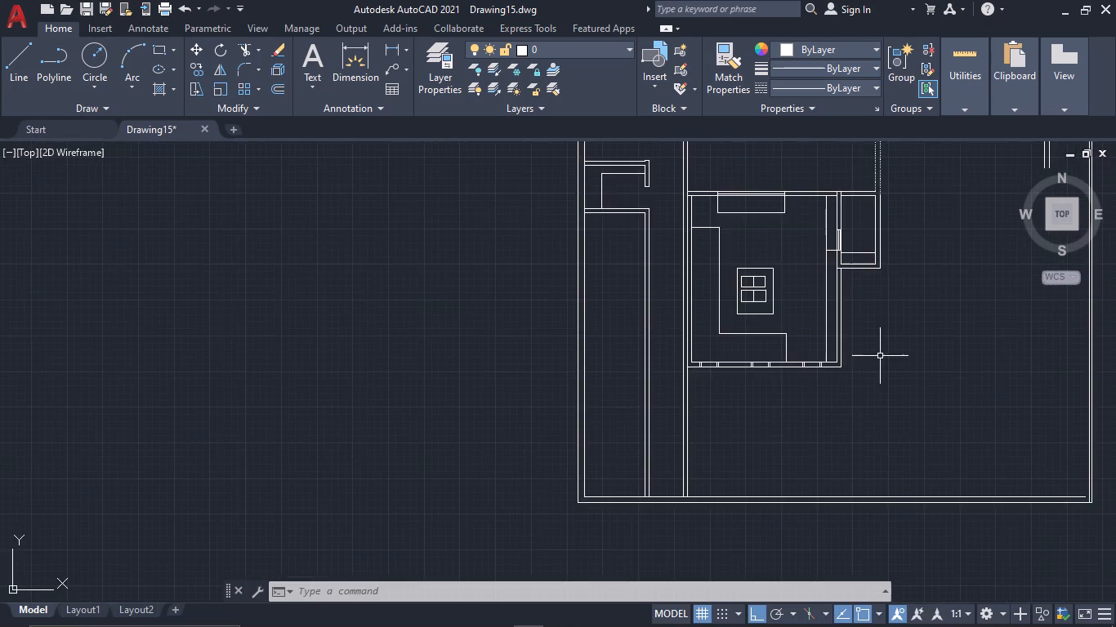
{"action": "middle_click_drag", "start_coordinate": [880, 356], "coordinate": [790, 438]}
{"action": "scroll", "coordinate": [859, 362], "scroll_direction": "up", "scroll_amount": 1}
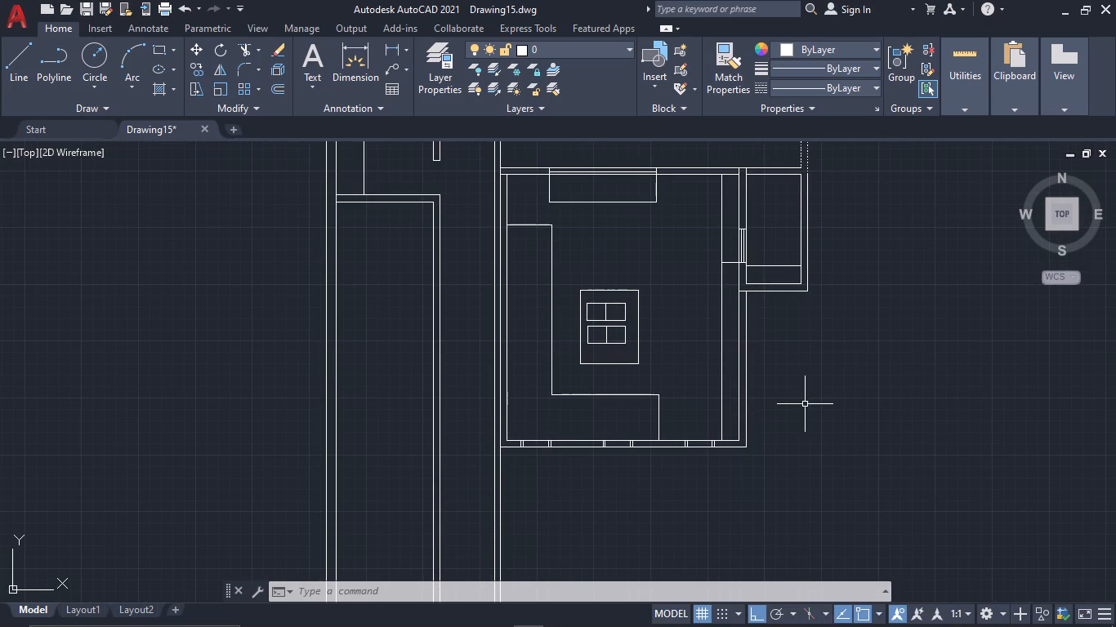
{"action": "middle_click_drag", "start_coordinate": [806, 356], "coordinate": [786, 552]}
{"action": "scroll", "coordinate": [786, 552], "scroll_direction": "up", "scroll_amount": 2}
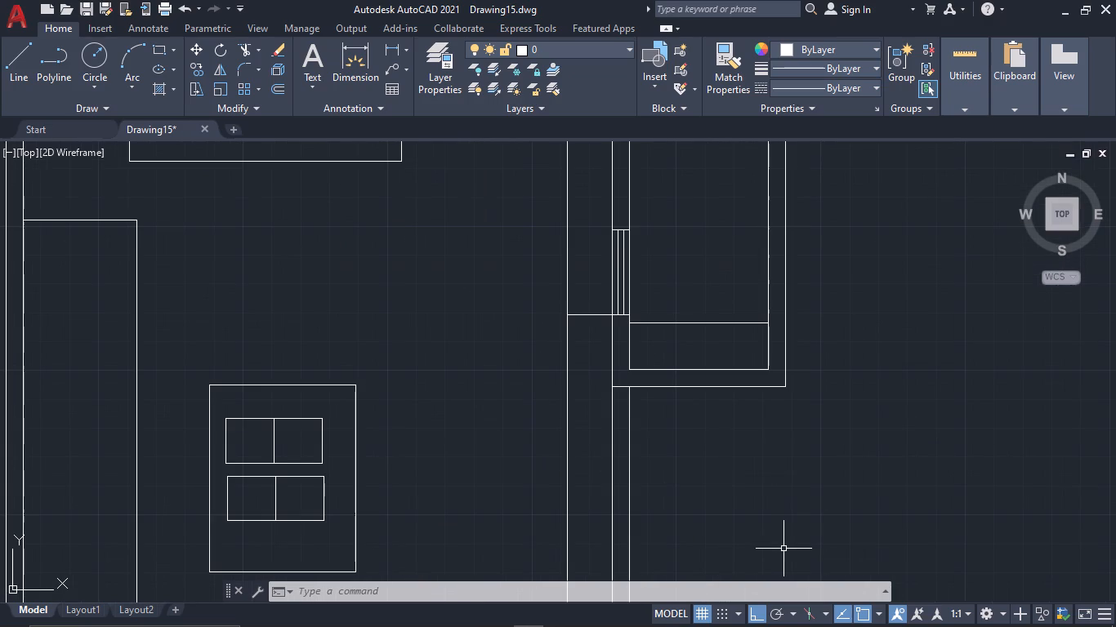
{"action": "key", "text": "t"}
{"action": "key", "text": "r"}
{"action": "key", "text": "space"}
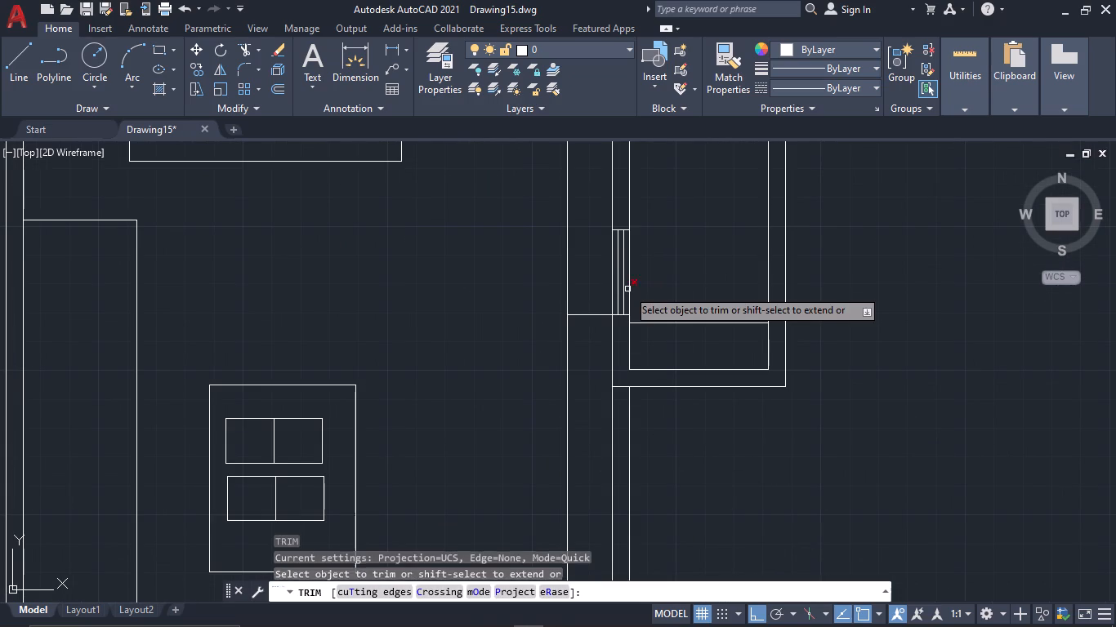
{"action": "left_click", "coordinate": [628, 288]}
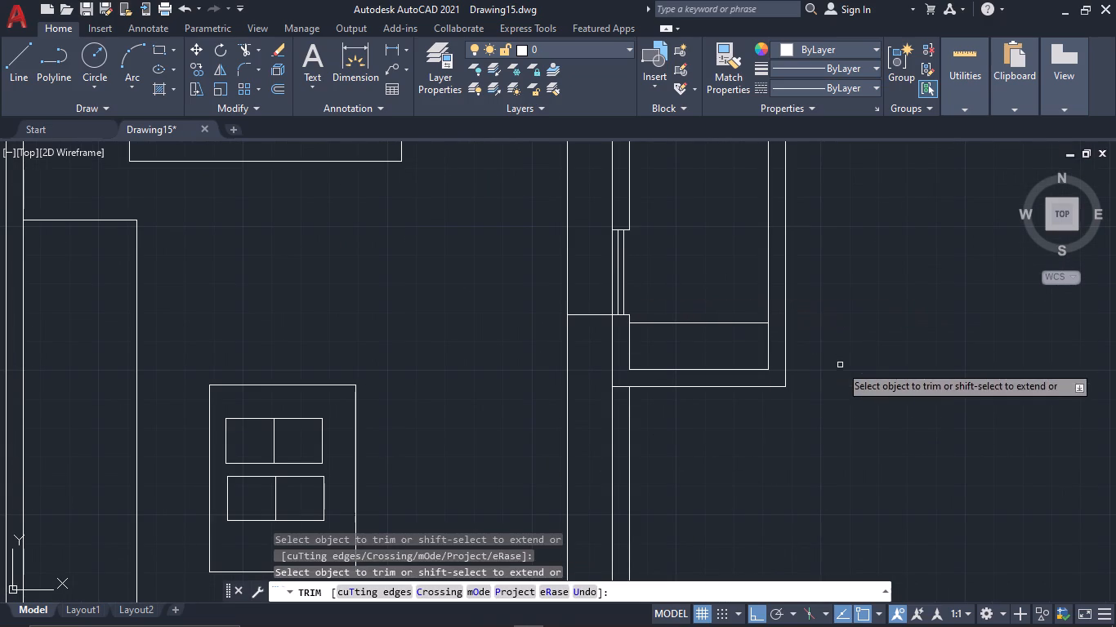
{"action": "left_click", "coordinate": [622, 279]}
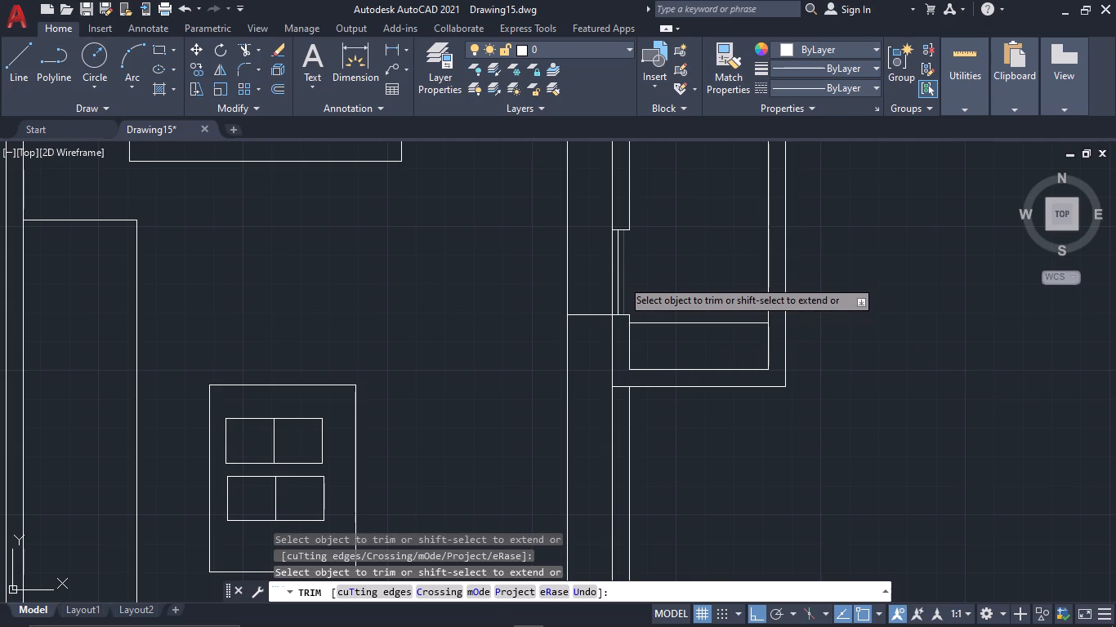
{"action": "scroll", "coordinate": [772, 426], "scroll_direction": "down", "scroll_amount": 1}
{"action": "key", "text": "Escape"}
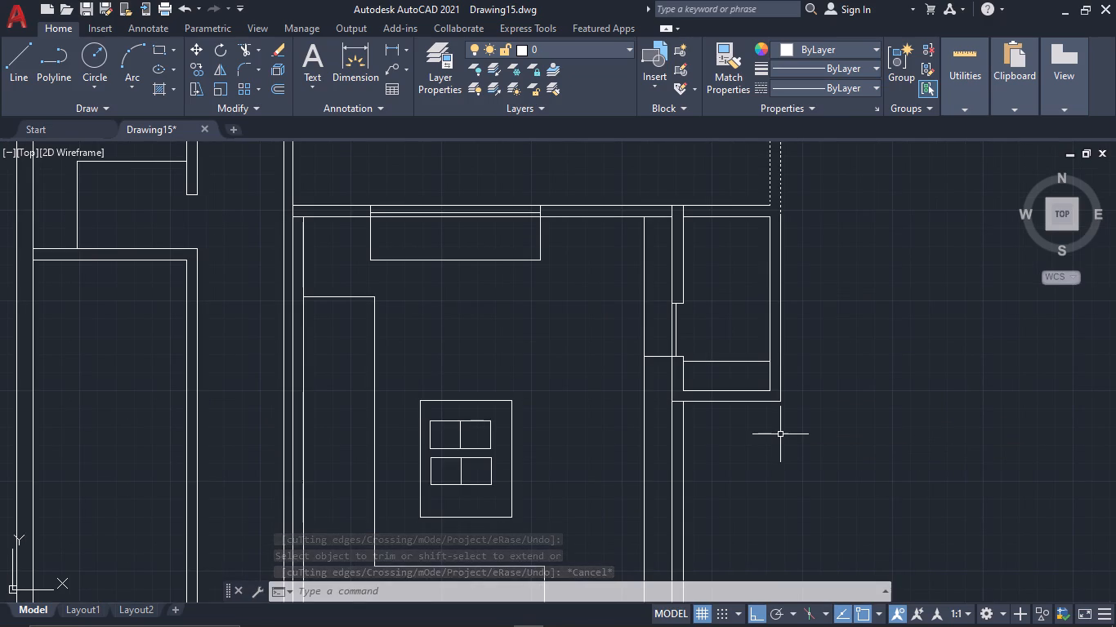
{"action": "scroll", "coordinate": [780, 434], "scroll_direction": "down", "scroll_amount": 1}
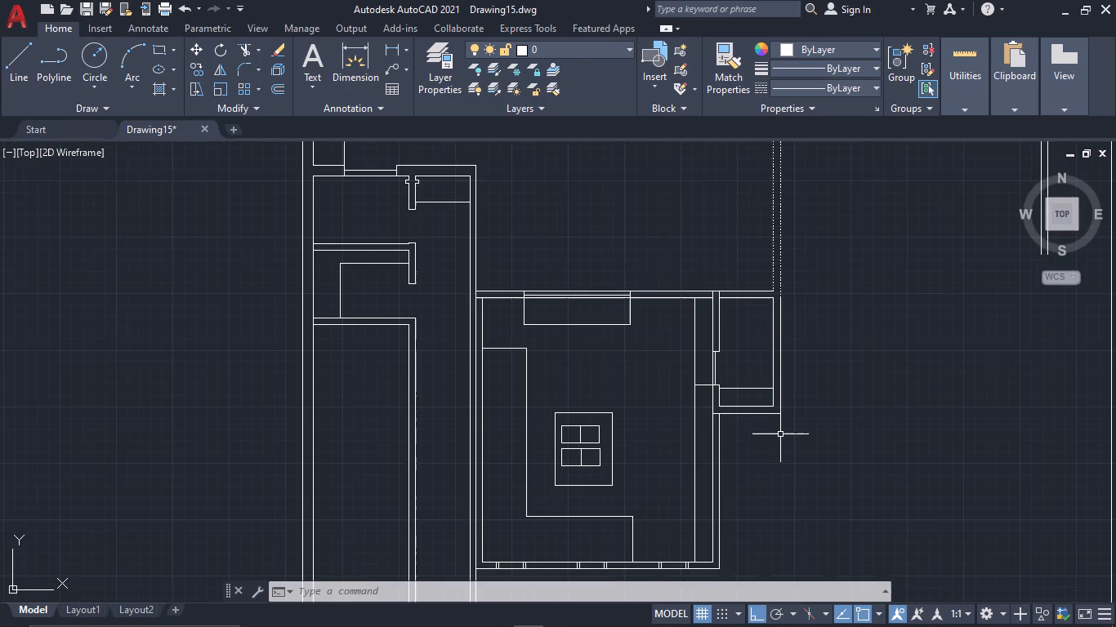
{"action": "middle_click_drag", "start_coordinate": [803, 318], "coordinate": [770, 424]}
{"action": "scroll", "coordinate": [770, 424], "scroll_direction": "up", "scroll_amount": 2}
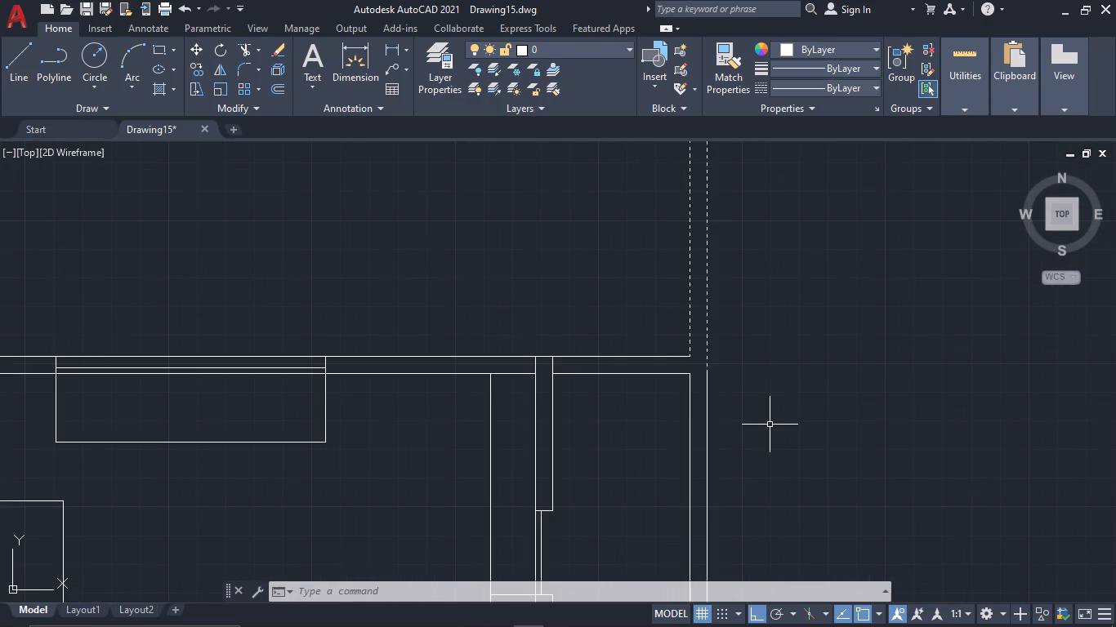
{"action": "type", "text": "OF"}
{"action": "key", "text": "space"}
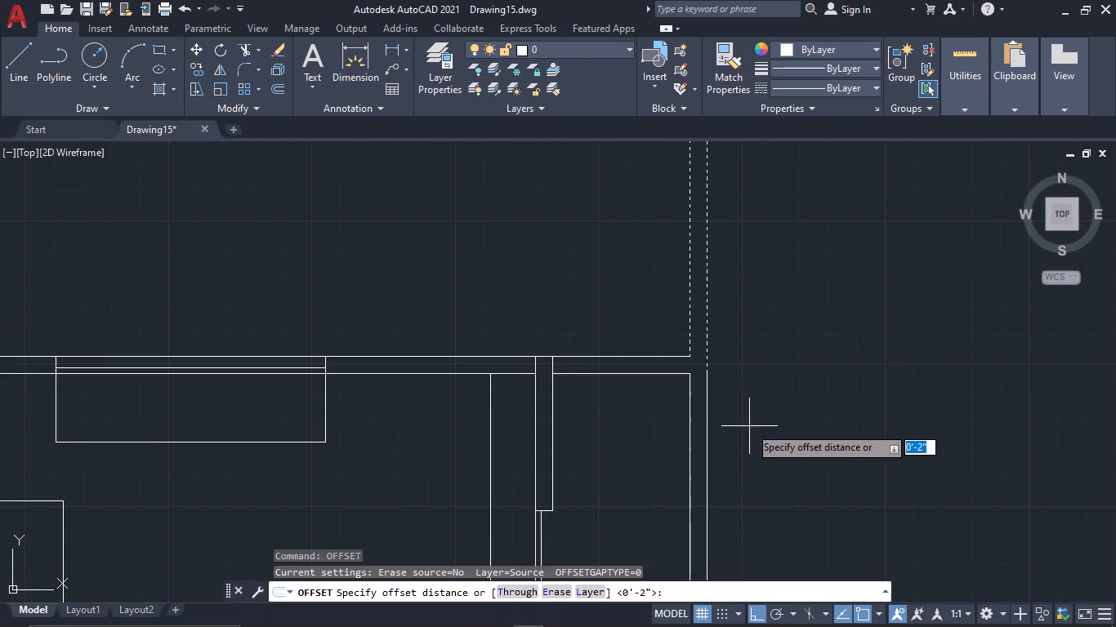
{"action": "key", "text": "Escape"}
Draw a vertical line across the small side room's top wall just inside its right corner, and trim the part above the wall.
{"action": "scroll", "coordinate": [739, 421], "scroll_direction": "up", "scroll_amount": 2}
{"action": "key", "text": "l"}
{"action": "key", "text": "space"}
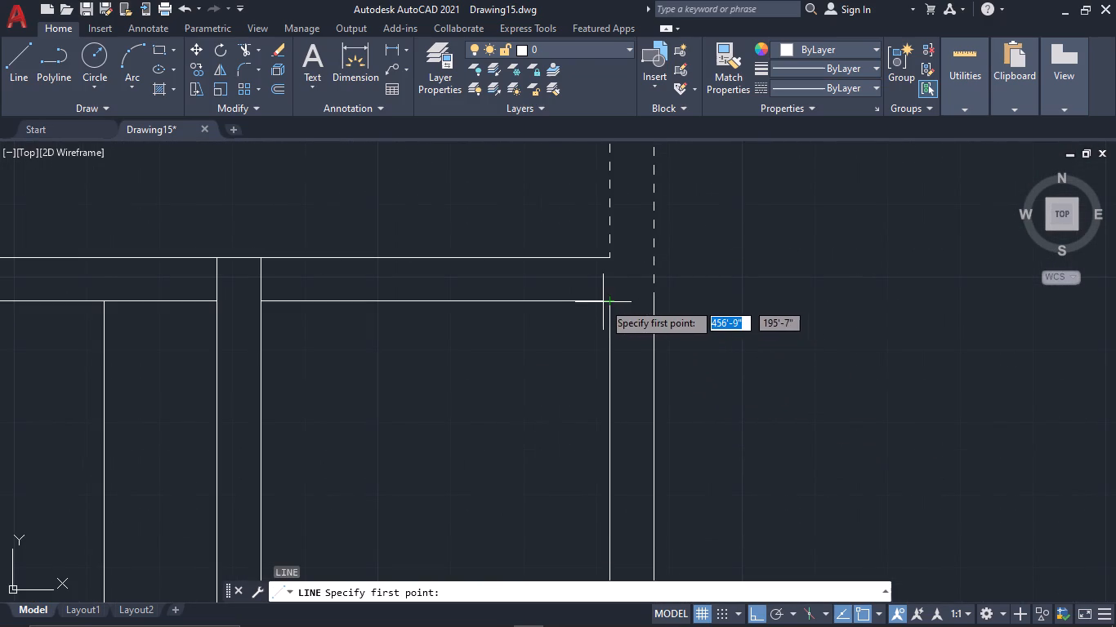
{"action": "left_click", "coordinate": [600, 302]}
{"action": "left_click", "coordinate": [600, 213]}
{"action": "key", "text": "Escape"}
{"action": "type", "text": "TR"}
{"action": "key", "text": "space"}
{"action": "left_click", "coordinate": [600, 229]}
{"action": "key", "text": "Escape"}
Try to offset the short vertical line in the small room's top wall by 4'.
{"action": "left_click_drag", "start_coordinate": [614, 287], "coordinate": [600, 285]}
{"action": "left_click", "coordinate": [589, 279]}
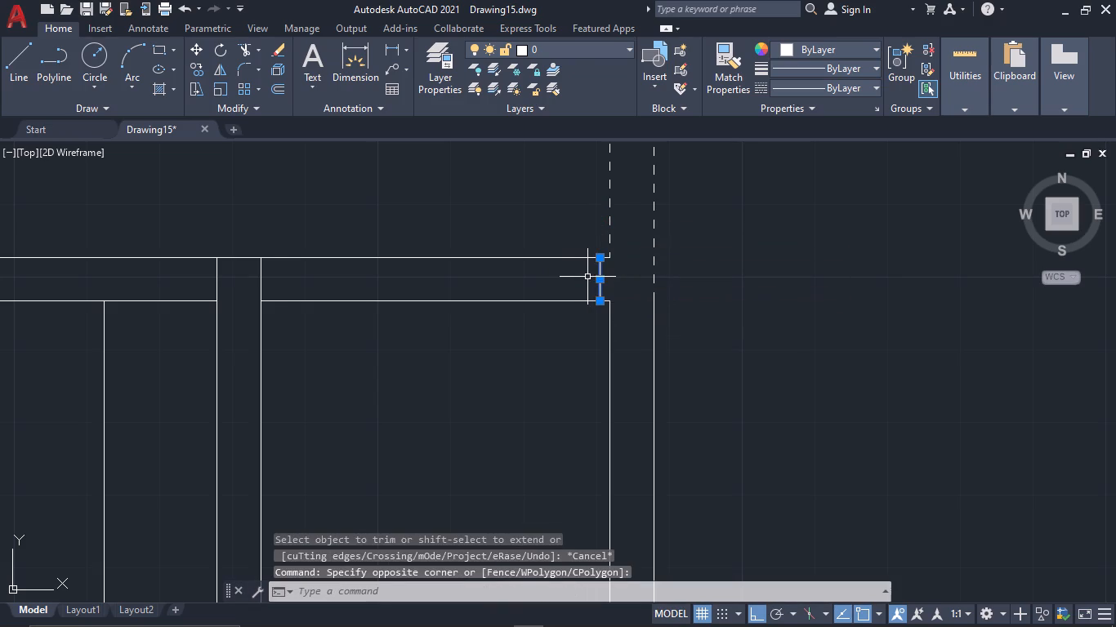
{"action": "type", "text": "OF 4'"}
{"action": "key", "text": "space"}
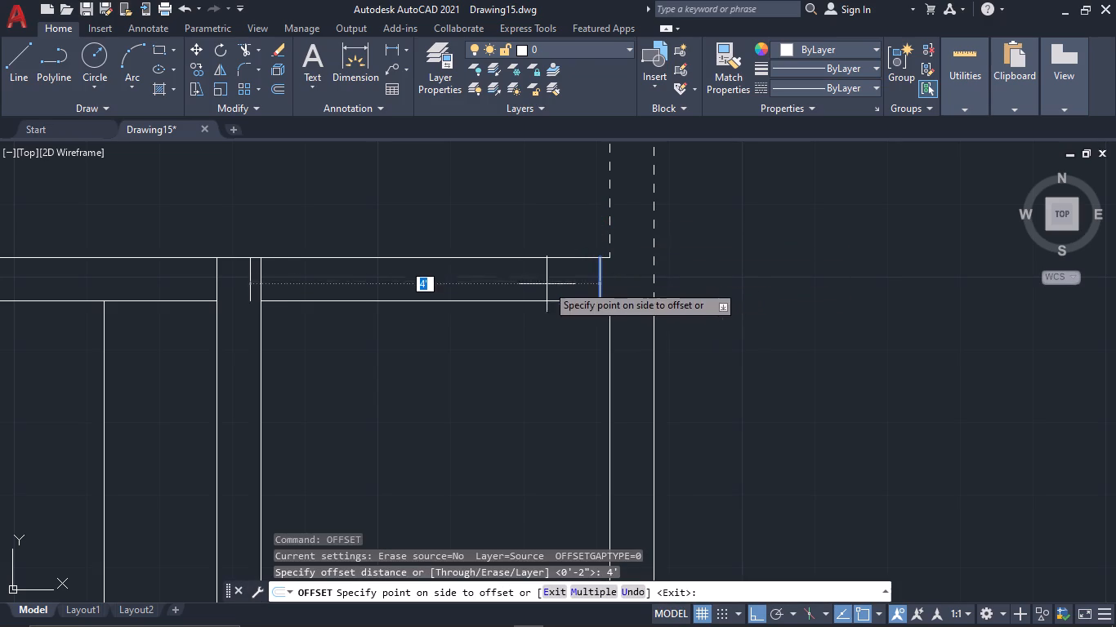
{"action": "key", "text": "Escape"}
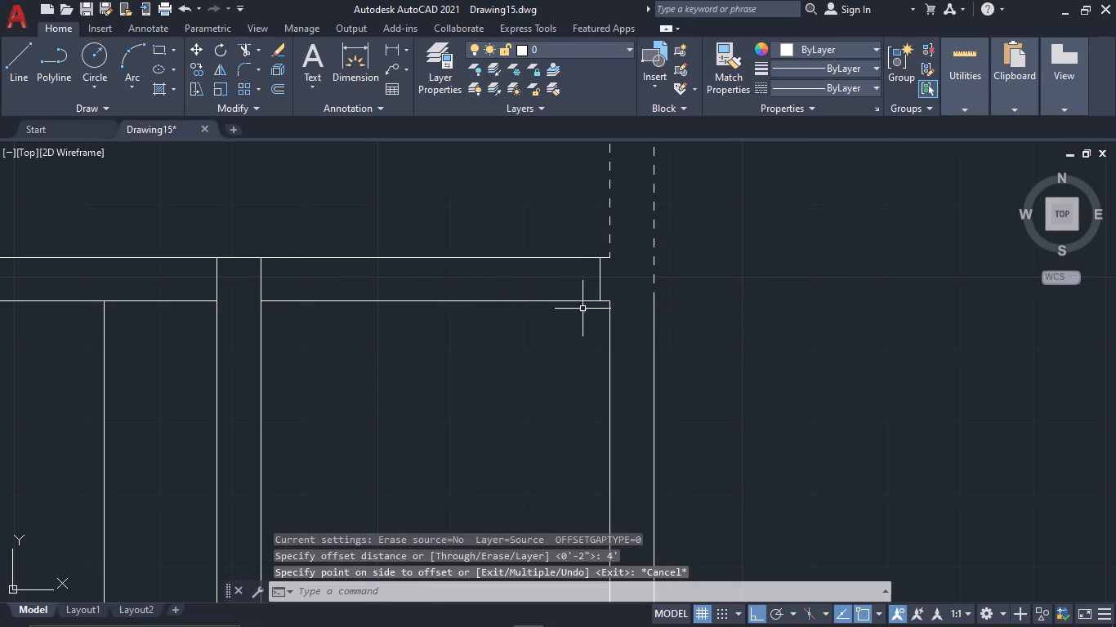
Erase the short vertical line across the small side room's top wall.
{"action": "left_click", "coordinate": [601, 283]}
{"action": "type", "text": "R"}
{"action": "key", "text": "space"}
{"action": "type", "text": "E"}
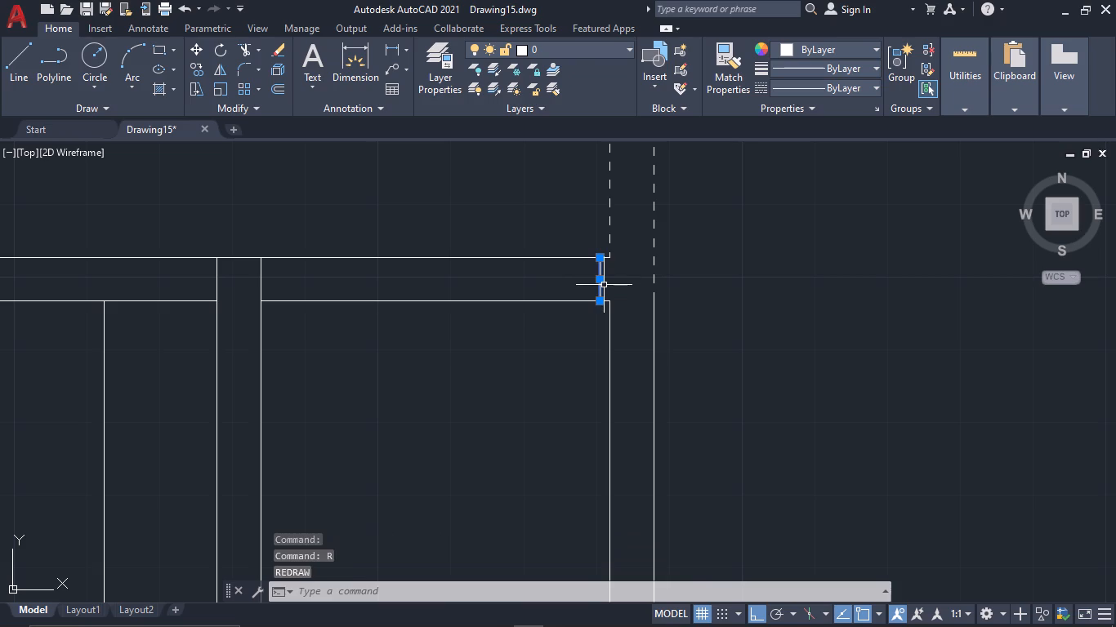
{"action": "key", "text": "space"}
Draw a vertical line across the top wall's thickness, from the small side room's upper-right inner corner to the wall's upper face.
{"action": "type", "text": "L"}
{"action": "key", "text": "space"}
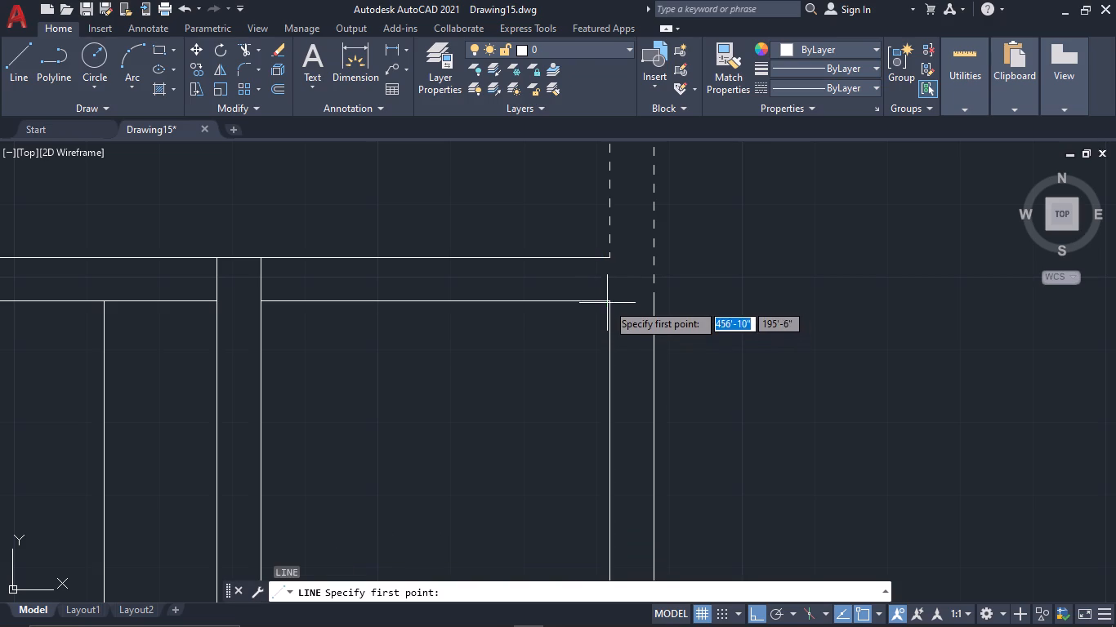
{"action": "left_click", "coordinate": [607, 301]}
{"action": "left_click", "coordinate": [609, 258]}
{"action": "key", "text": "Escape"}
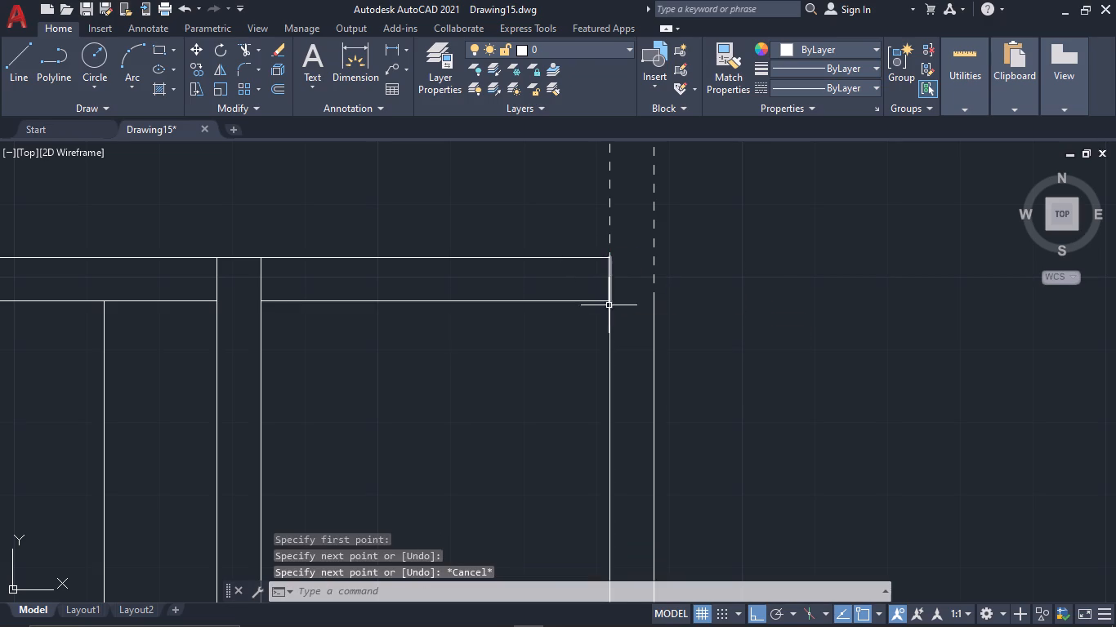
Trim away both horizontal lines of the small side room's top wall between its left and right walls.
{"action": "key", "text": "t"}
{"action": "key", "text": "r"}
{"action": "key", "text": "space"}
{"action": "left_click_drag", "start_coordinate": [525, 340], "coordinate": [502, 207]}
{"action": "scroll", "coordinate": [494, 291], "scroll_direction": "down", "scroll_amount": 3}
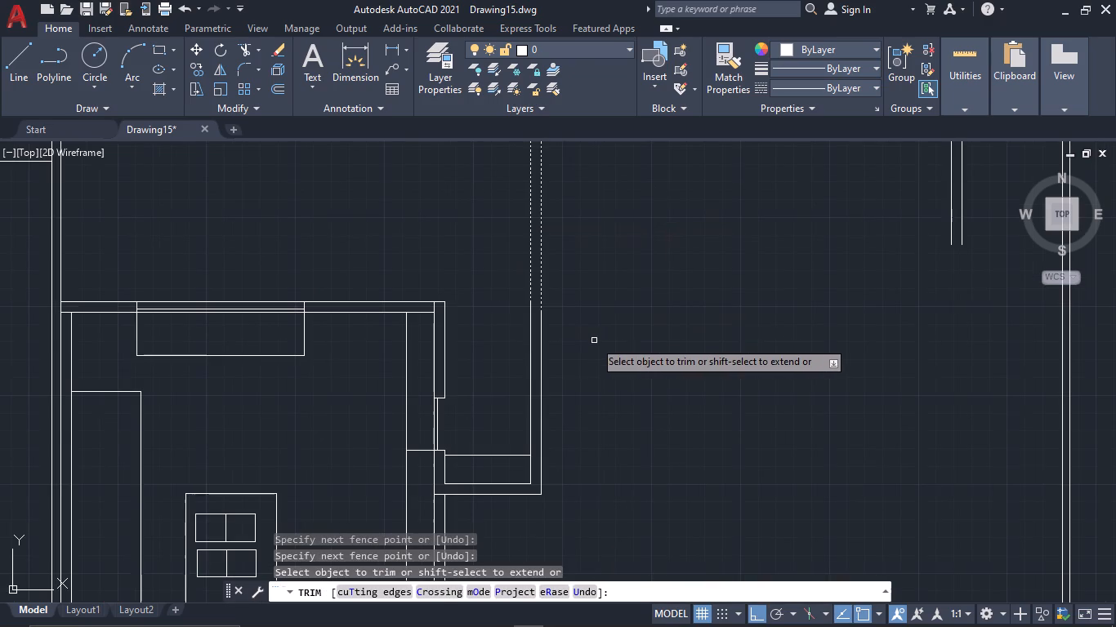
Examine the open area beside the small side room and the dashed lines running up to the wall by the crossed shaft.
{"action": "key", "text": "Escape"}
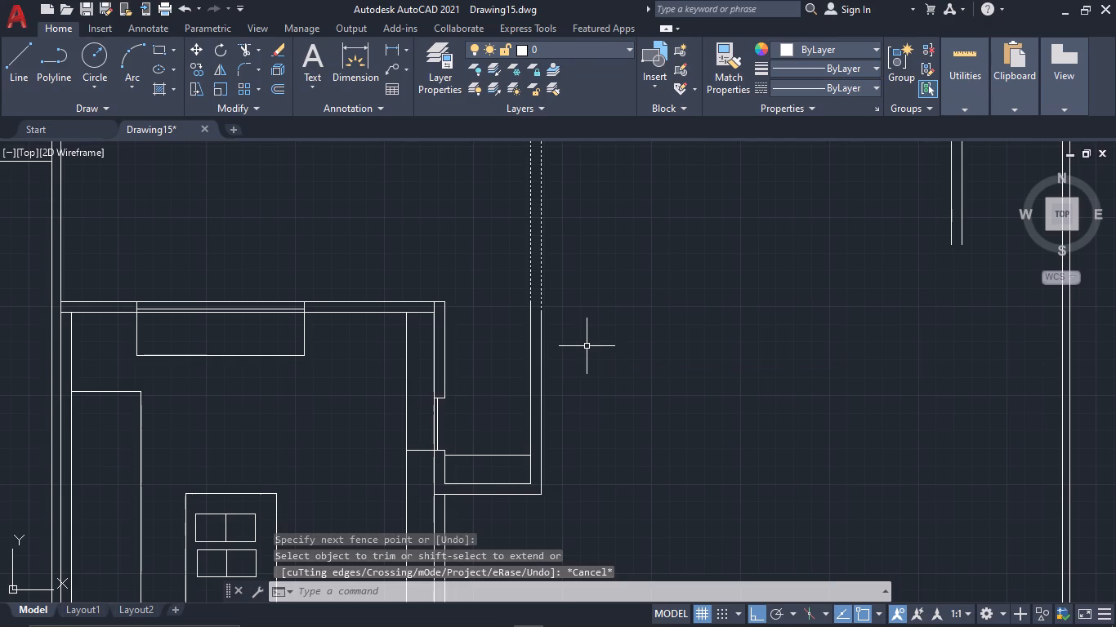
{"action": "scroll", "coordinate": [645, 369], "scroll_direction": "down", "scroll_amount": 1}
{"action": "middle_click_drag", "start_coordinate": [645, 368], "coordinate": [641, 299]}
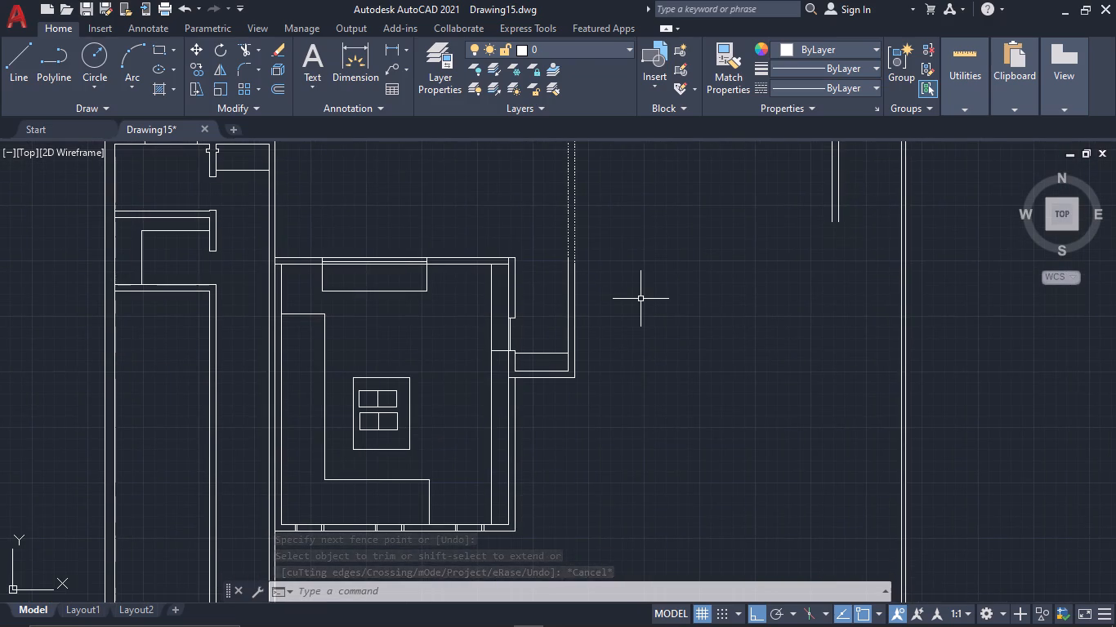
{"action": "scroll", "coordinate": [641, 303], "scroll_direction": "down", "scroll_amount": 1}
{"action": "middle_click_drag", "start_coordinate": [667, 300], "coordinate": [661, 375]}
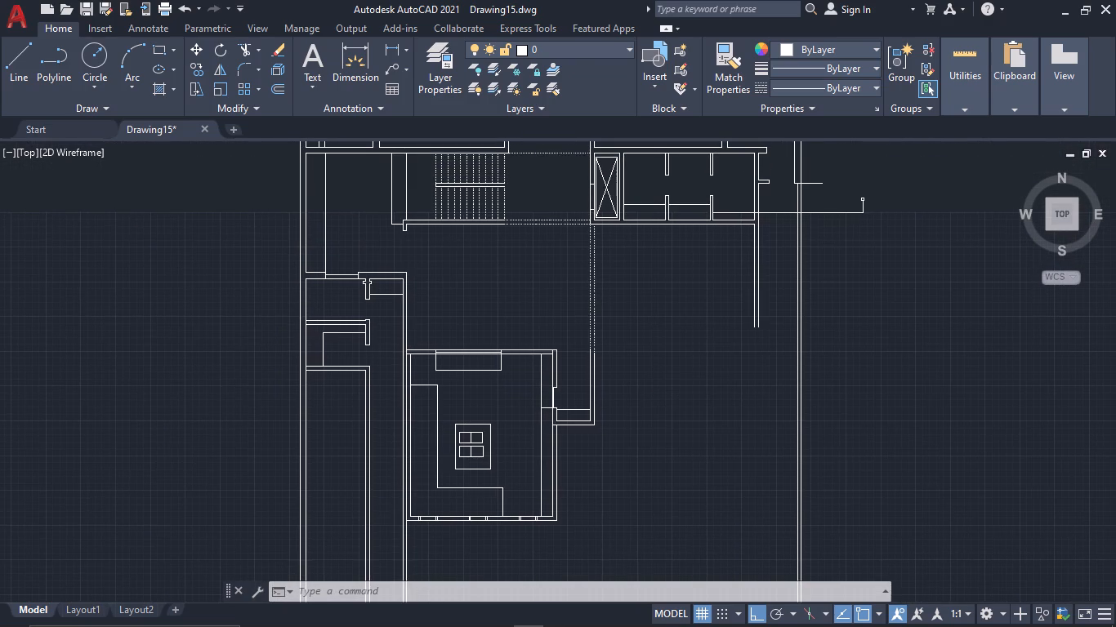
{"action": "middle_click_drag", "start_coordinate": [671, 349], "coordinate": [641, 377]}
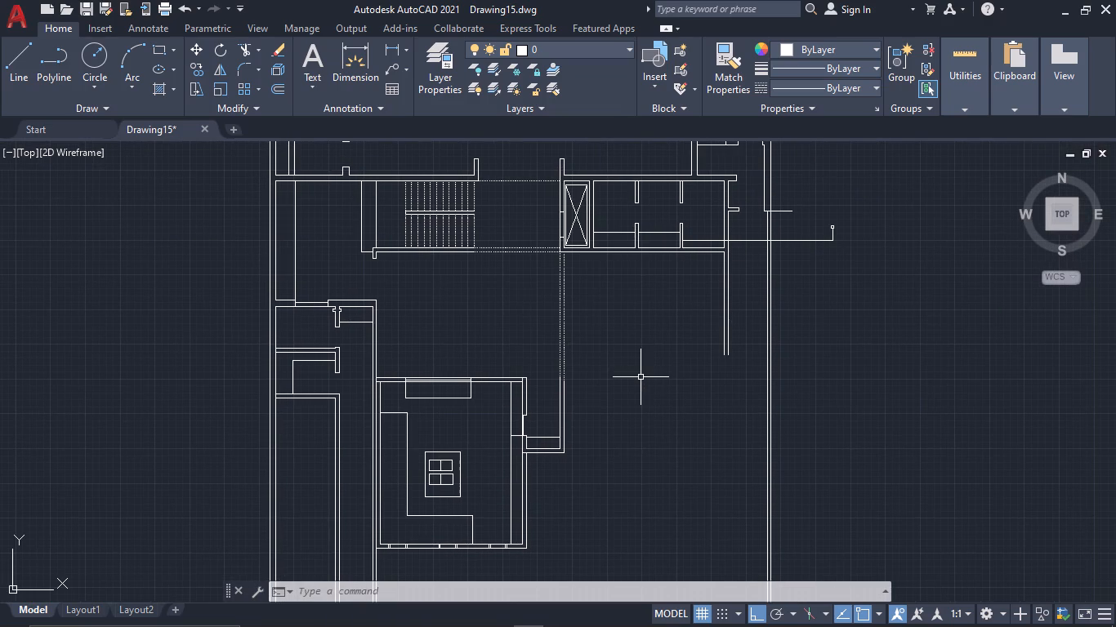
{"action": "scroll", "coordinate": [630, 371], "scroll_direction": "up", "scroll_amount": 2}
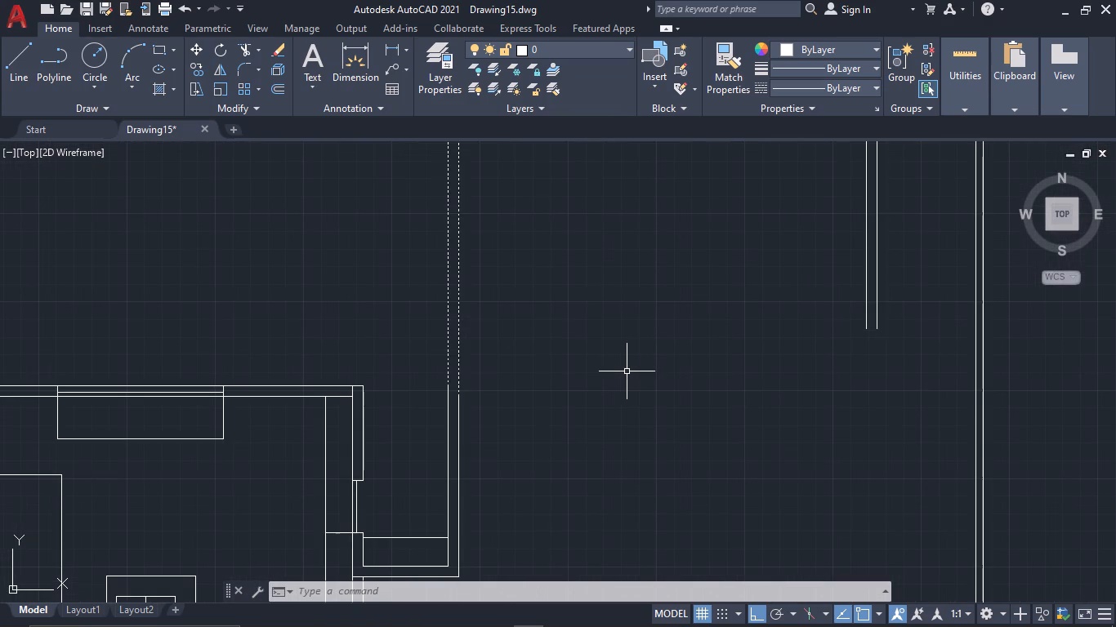
{"action": "middle_click_drag", "start_coordinate": [570, 281], "coordinate": [575, 408]}
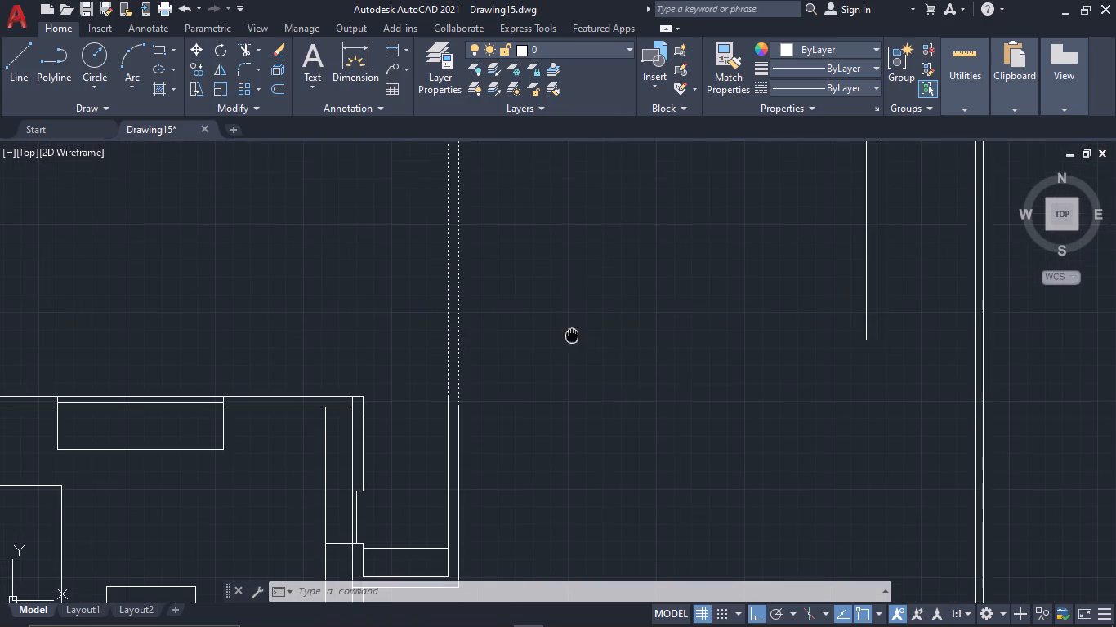
{"action": "middle_click_drag", "start_coordinate": [575, 408], "coordinate": [563, 545]}
{"action": "left_click", "coordinate": [453, 402]}
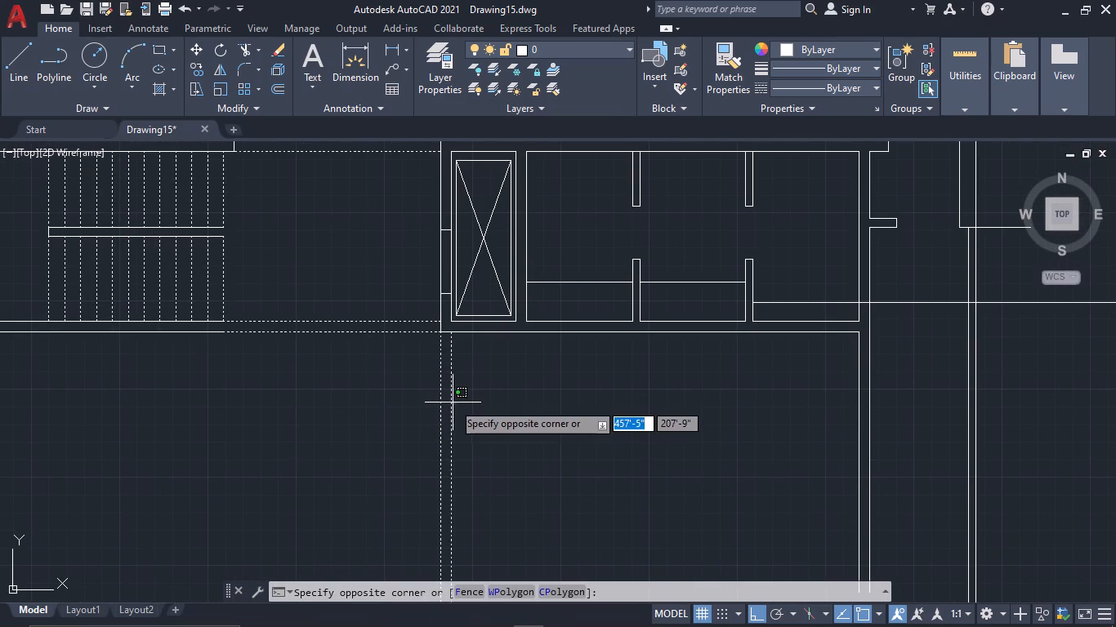
{"action": "left_click", "coordinate": [451, 402]}
{"action": "key", "text": "Escape"}
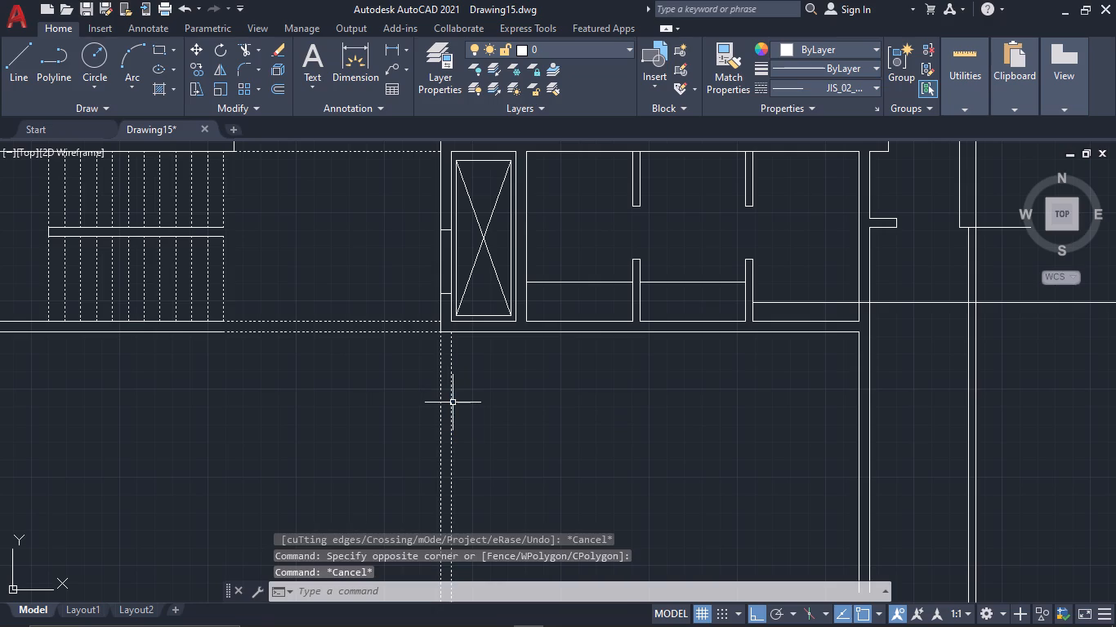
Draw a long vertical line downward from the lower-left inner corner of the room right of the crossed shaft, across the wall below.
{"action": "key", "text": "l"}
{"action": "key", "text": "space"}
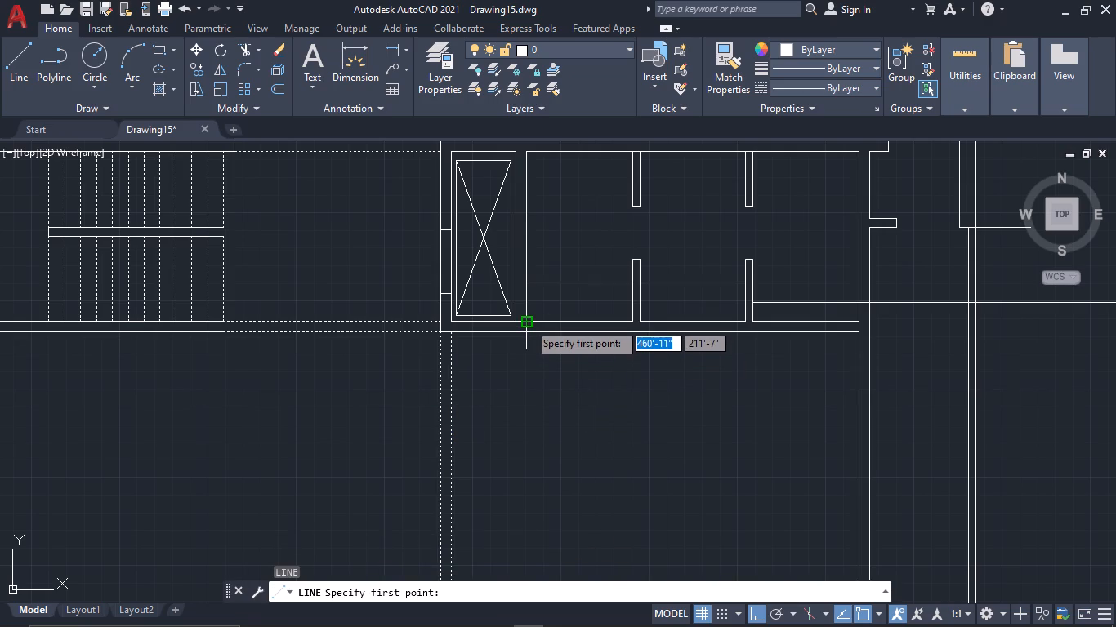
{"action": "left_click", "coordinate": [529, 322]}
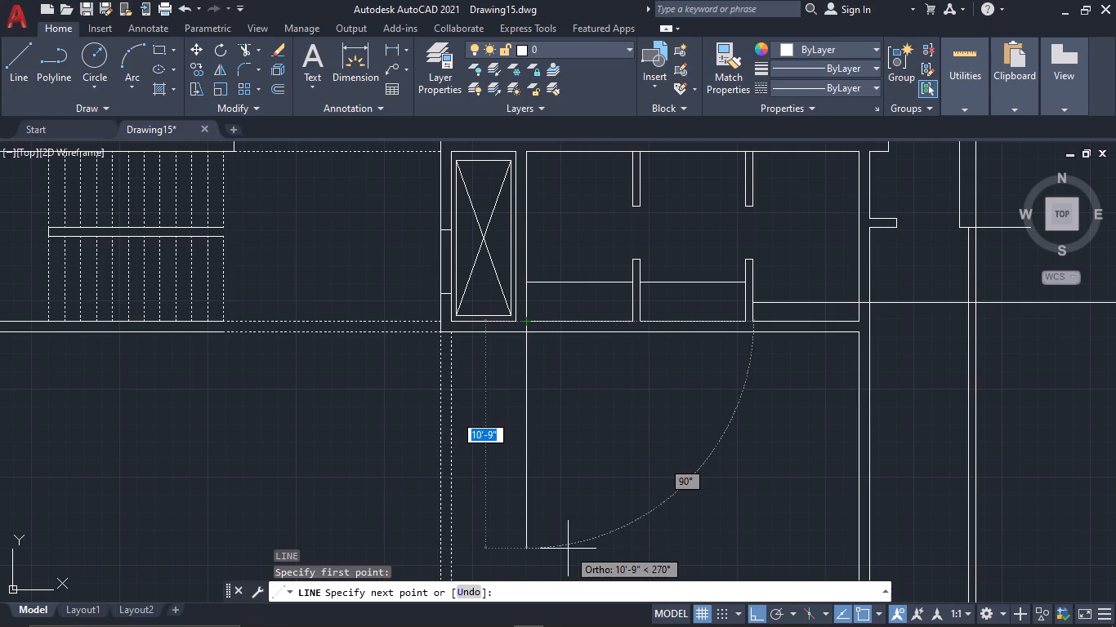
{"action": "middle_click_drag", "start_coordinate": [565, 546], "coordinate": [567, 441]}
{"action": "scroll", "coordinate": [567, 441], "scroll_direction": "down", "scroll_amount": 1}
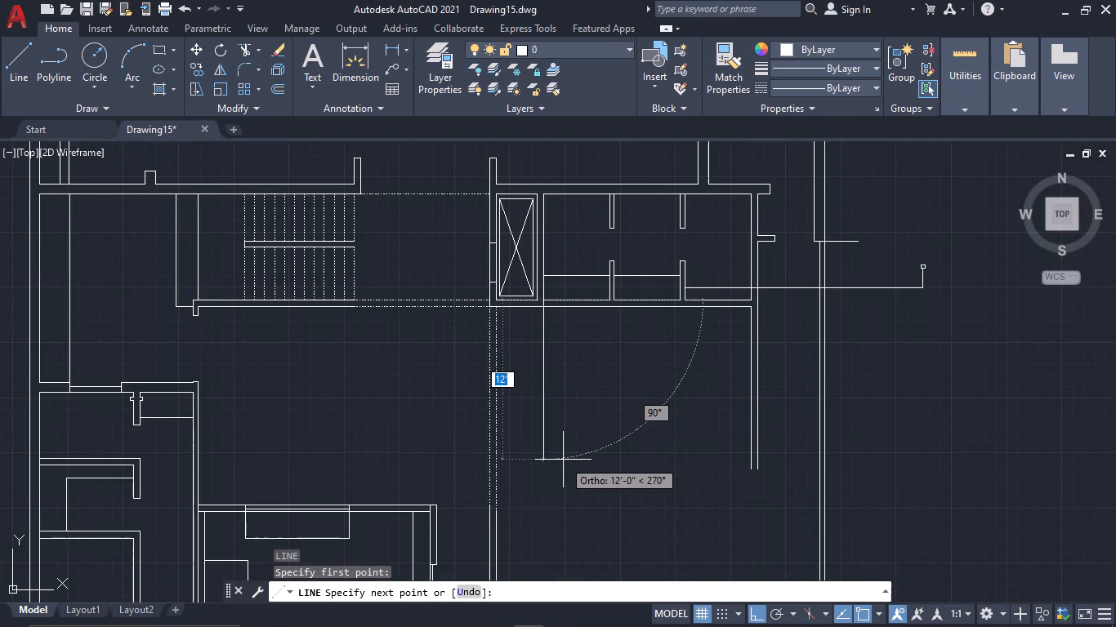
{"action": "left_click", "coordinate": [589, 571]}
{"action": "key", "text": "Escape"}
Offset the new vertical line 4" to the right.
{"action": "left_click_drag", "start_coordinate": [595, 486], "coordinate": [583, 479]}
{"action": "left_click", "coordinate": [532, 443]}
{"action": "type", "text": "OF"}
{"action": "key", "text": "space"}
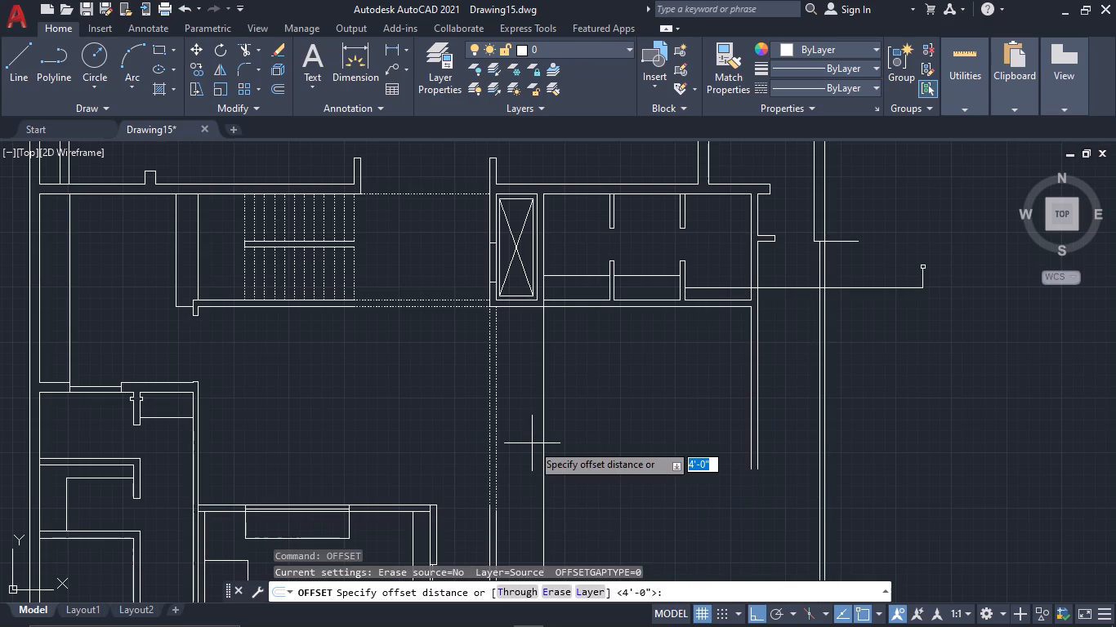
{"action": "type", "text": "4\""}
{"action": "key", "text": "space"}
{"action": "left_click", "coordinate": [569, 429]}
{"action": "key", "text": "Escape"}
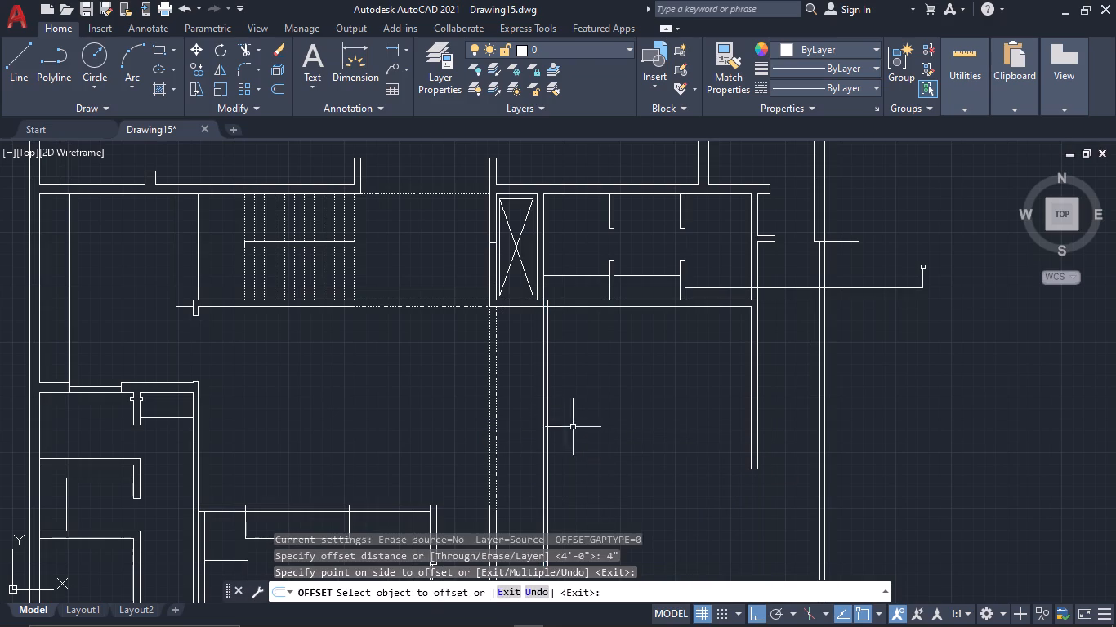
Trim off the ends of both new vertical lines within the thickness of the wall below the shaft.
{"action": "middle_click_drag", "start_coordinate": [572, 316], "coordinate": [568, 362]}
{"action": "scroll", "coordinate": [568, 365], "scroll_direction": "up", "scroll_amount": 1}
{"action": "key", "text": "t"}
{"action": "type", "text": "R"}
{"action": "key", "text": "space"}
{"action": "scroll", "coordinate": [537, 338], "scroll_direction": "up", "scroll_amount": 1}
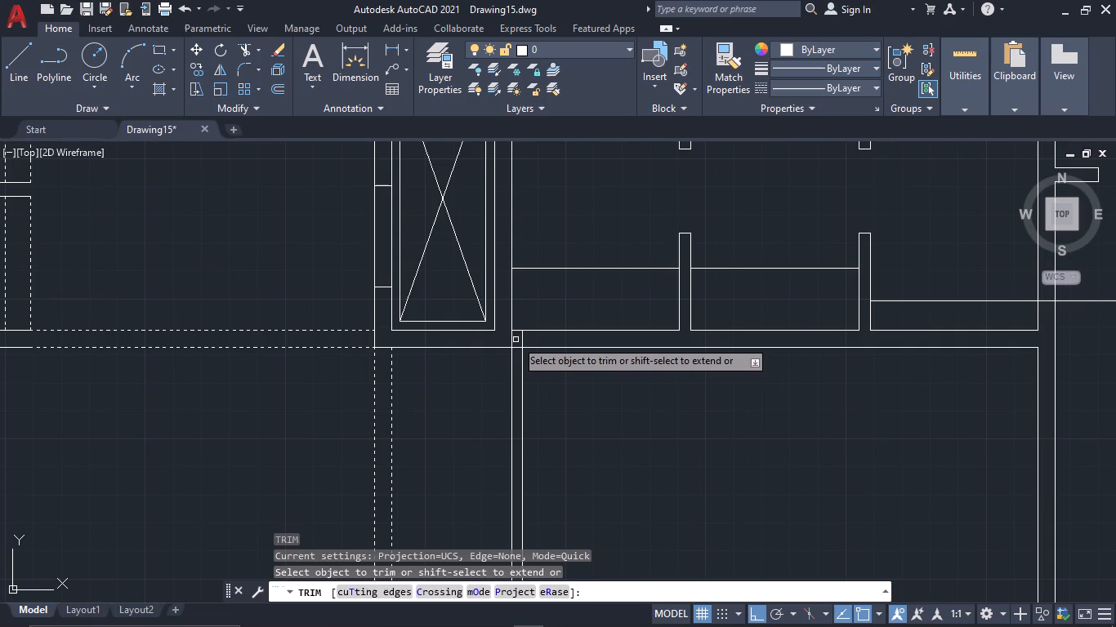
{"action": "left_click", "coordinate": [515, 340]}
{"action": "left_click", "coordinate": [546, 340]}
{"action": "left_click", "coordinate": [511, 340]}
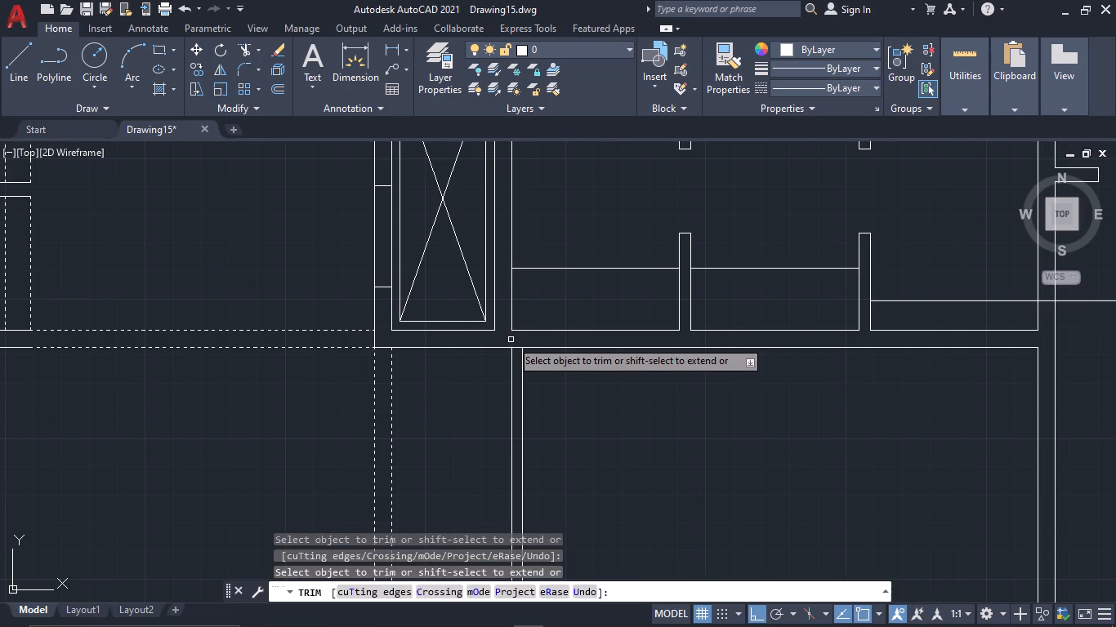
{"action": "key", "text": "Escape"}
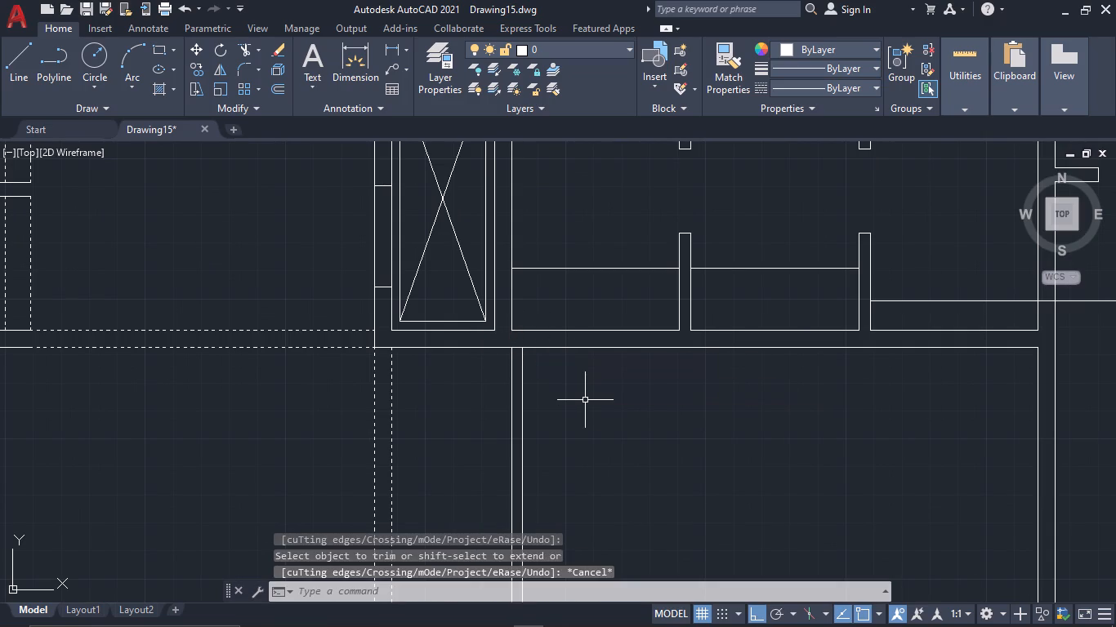
Trim the wall's lower horizontal line between the two new vertical lines.
{"action": "key", "text": "t"}
{"action": "key", "text": "r"}
{"action": "key", "text": "space"}
{"action": "scroll", "coordinate": [513, 379], "scroll_direction": "up", "scroll_amount": 1}
{"action": "left_click", "coordinate": [513, 331]}
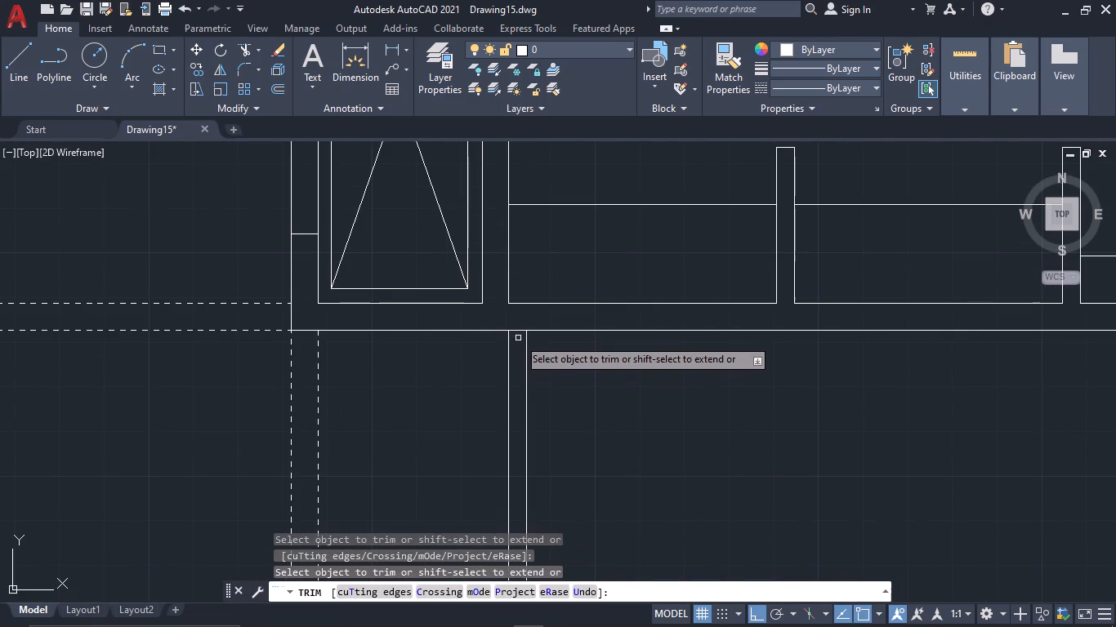
{"action": "left_click", "coordinate": [518, 331]}
{"action": "scroll", "coordinate": [571, 423], "scroll_direction": "down", "scroll_amount": 2}
{"action": "key", "text": "Escape"}
Examine where the new double line ends relative to the parallel wall on its right and the small side room.
{"action": "middle_click_drag", "start_coordinate": [589, 445], "coordinate": [580, 422]}
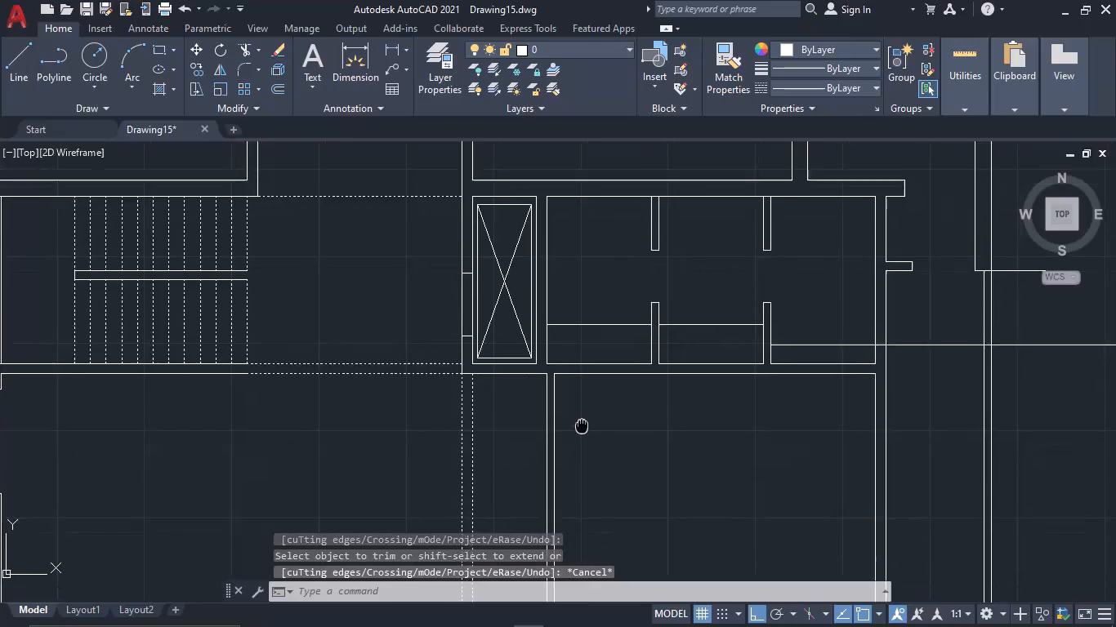
{"action": "middle_click_drag", "start_coordinate": [580, 422], "coordinate": [570, 370]}
{"action": "scroll", "coordinate": [570, 400], "scroll_direction": "down", "scroll_amount": 2}
{"action": "middle_click_drag", "start_coordinate": [650, 425], "coordinate": [634, 395]}
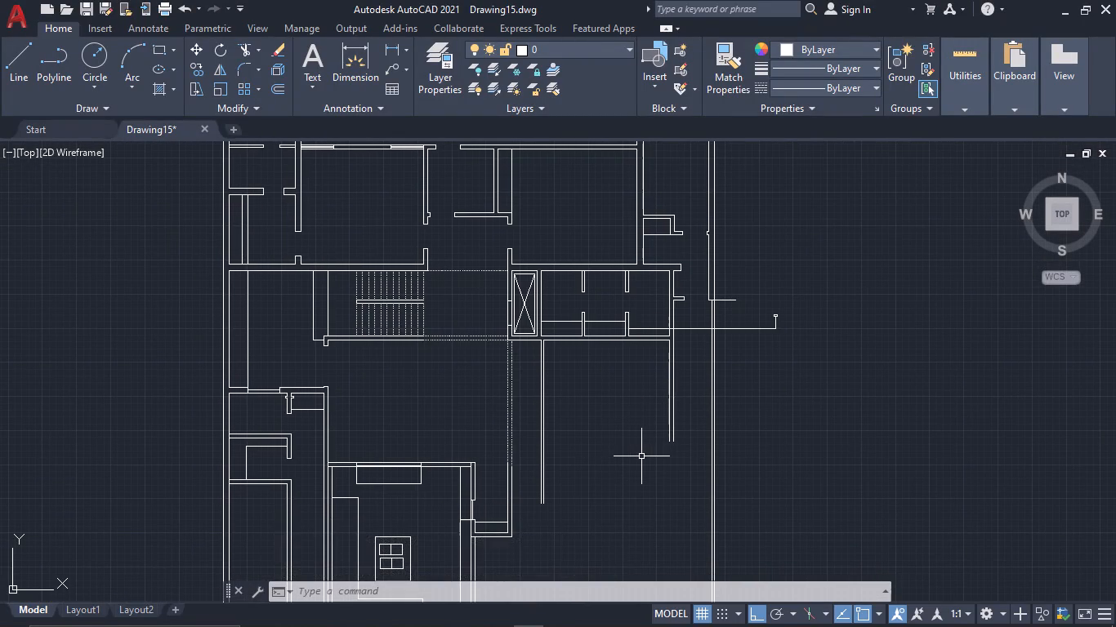
{"action": "scroll", "coordinate": [675, 465], "scroll_direction": "up", "scroll_amount": 1}
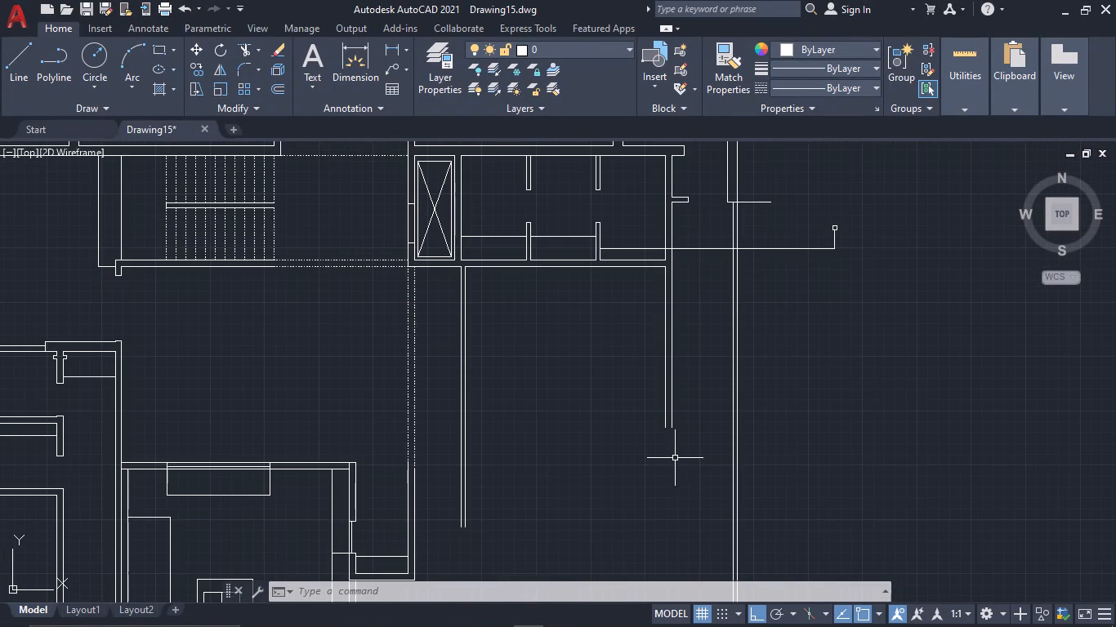
{"action": "scroll", "coordinate": [675, 458], "scroll_direction": "up", "scroll_amount": 1}
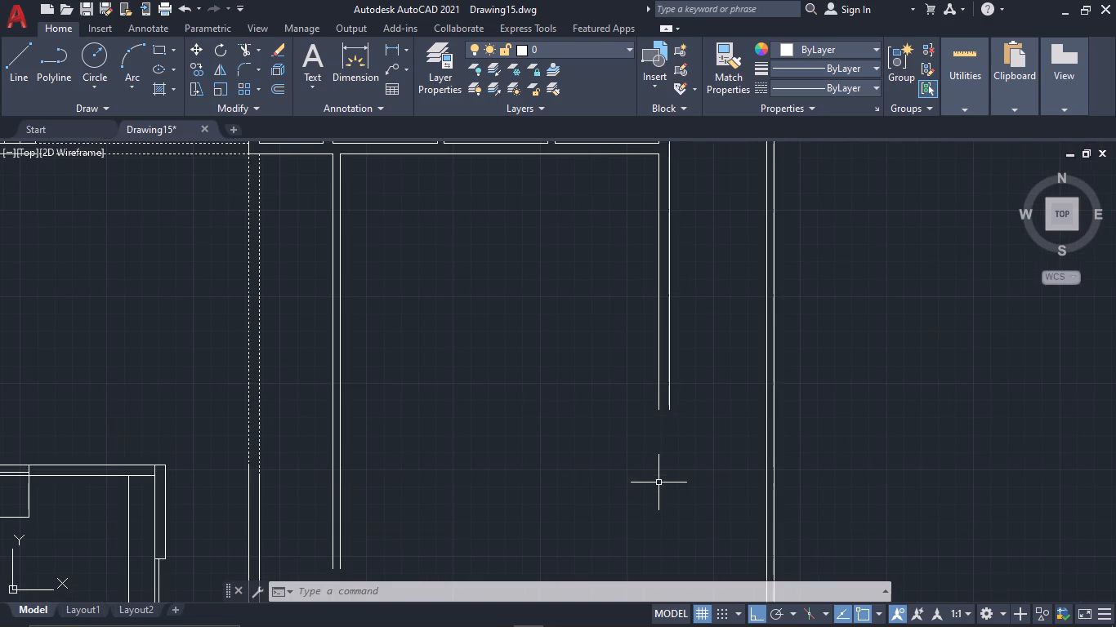
{"action": "scroll", "coordinate": [653, 504], "scroll_direction": "down", "scroll_amount": 1}
{"action": "middle_click_drag", "start_coordinate": [653, 506], "coordinate": [645, 442]}
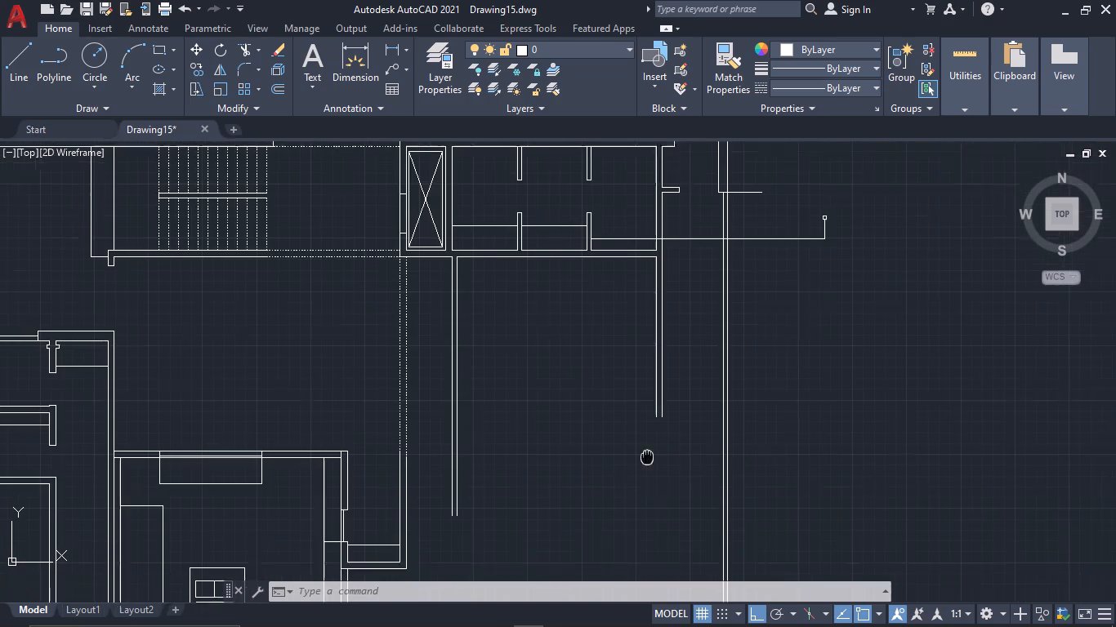
{"action": "middle_click_drag", "start_coordinate": [645, 442], "coordinate": [645, 358]}
{"action": "scroll", "coordinate": [642, 360], "scroll_direction": "down", "scroll_amount": 1}
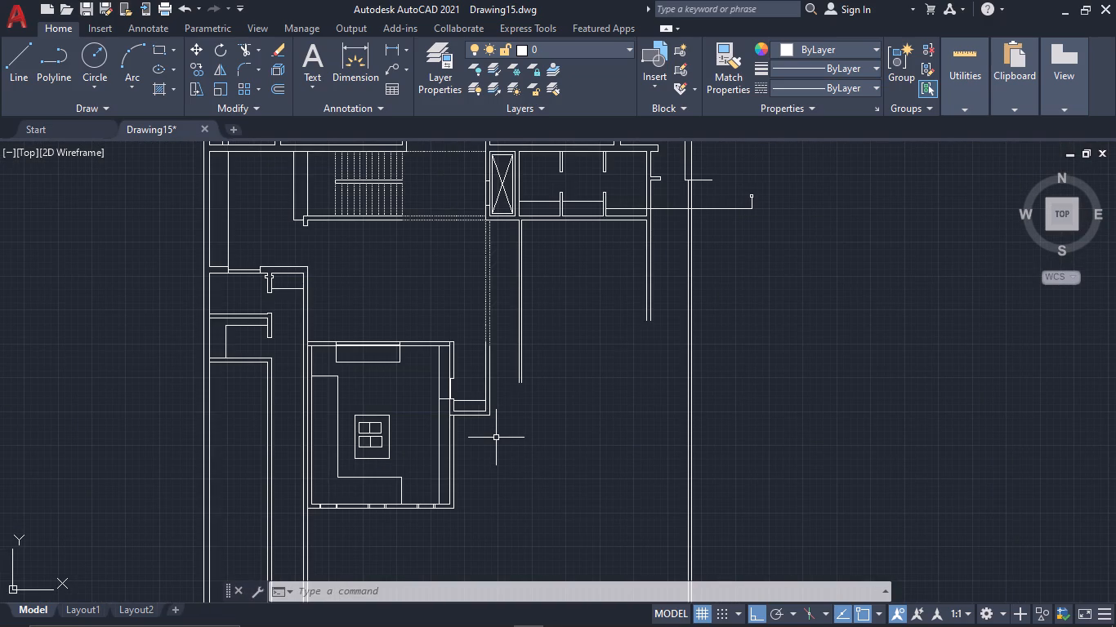
{"action": "scroll", "coordinate": [496, 438], "scroll_direction": "up", "scroll_amount": 2}
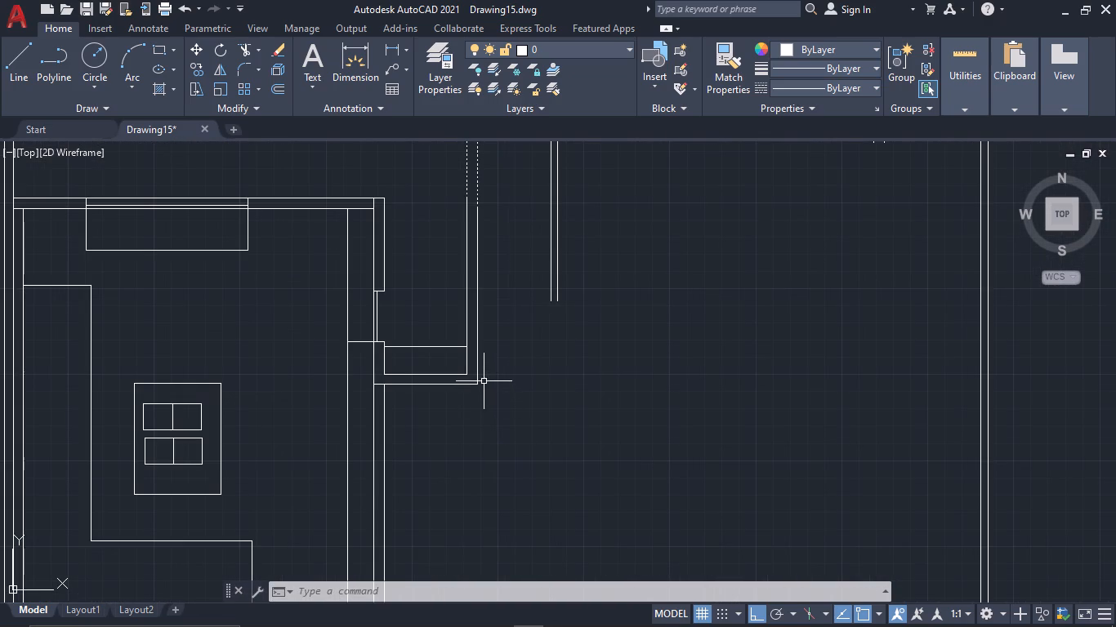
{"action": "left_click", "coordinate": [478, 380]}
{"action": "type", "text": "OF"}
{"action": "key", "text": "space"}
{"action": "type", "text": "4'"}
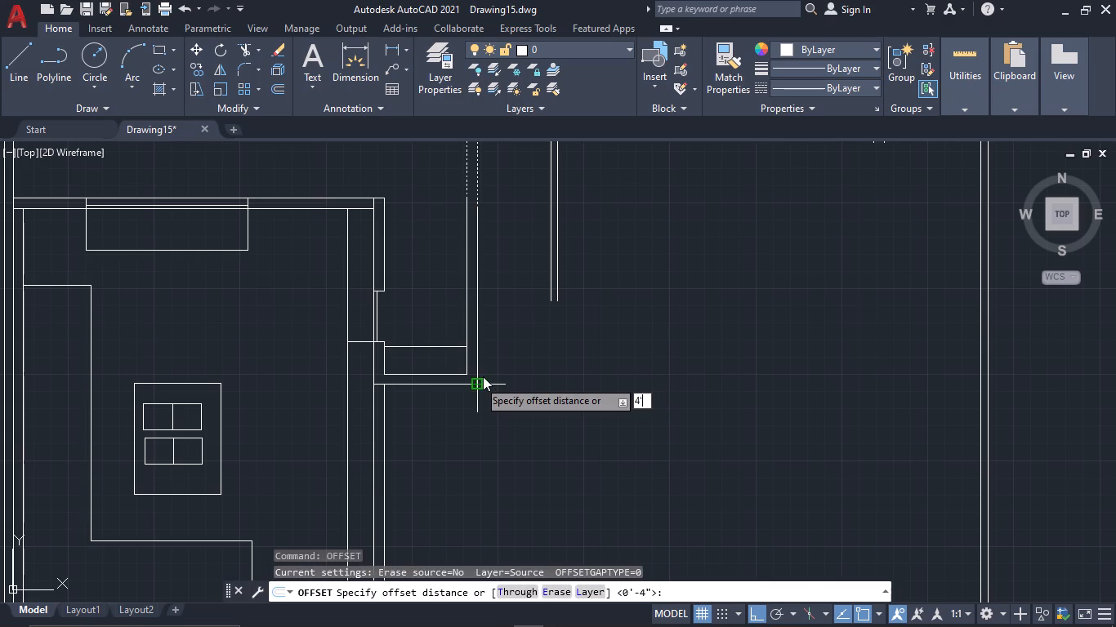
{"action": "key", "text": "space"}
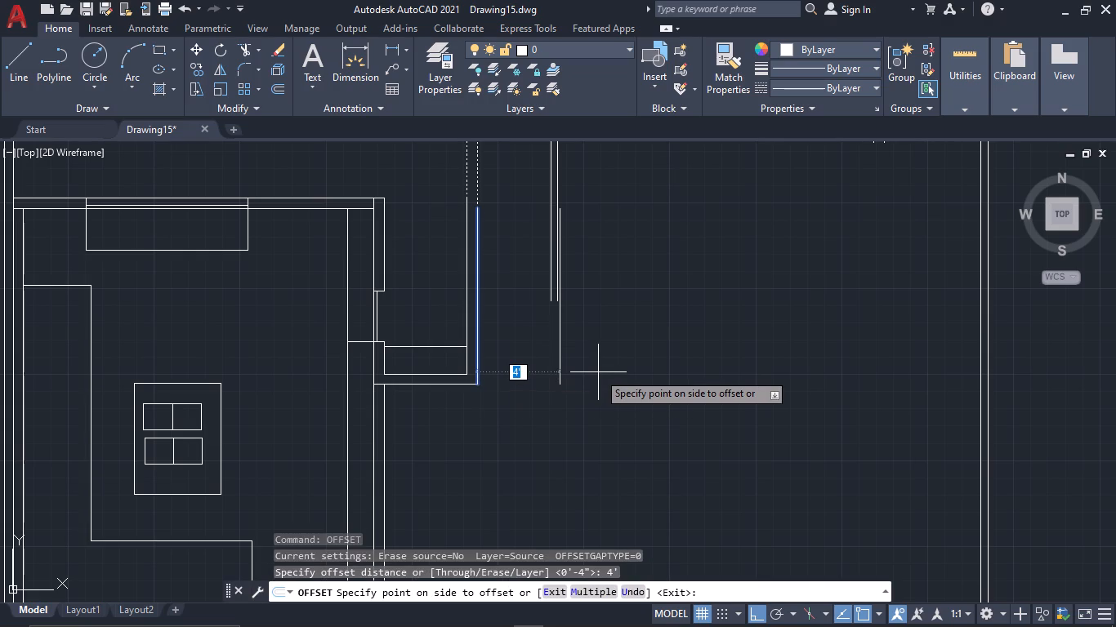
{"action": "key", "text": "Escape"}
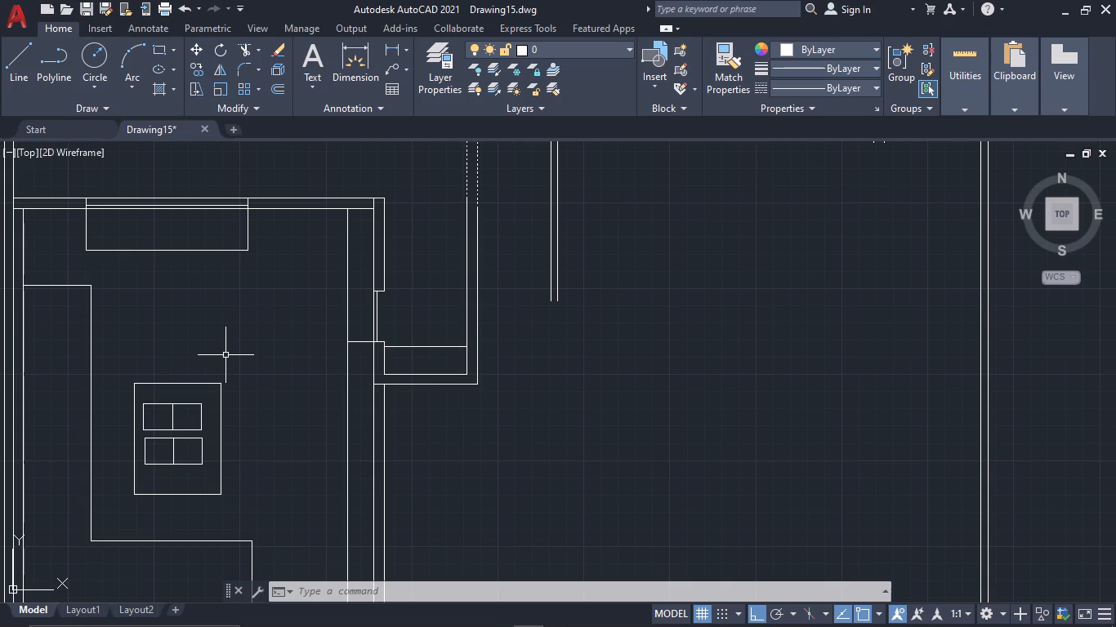
Offset the outer line of the small side room's right wall 4' to the right.
{"action": "type", "text": "OF 4"}
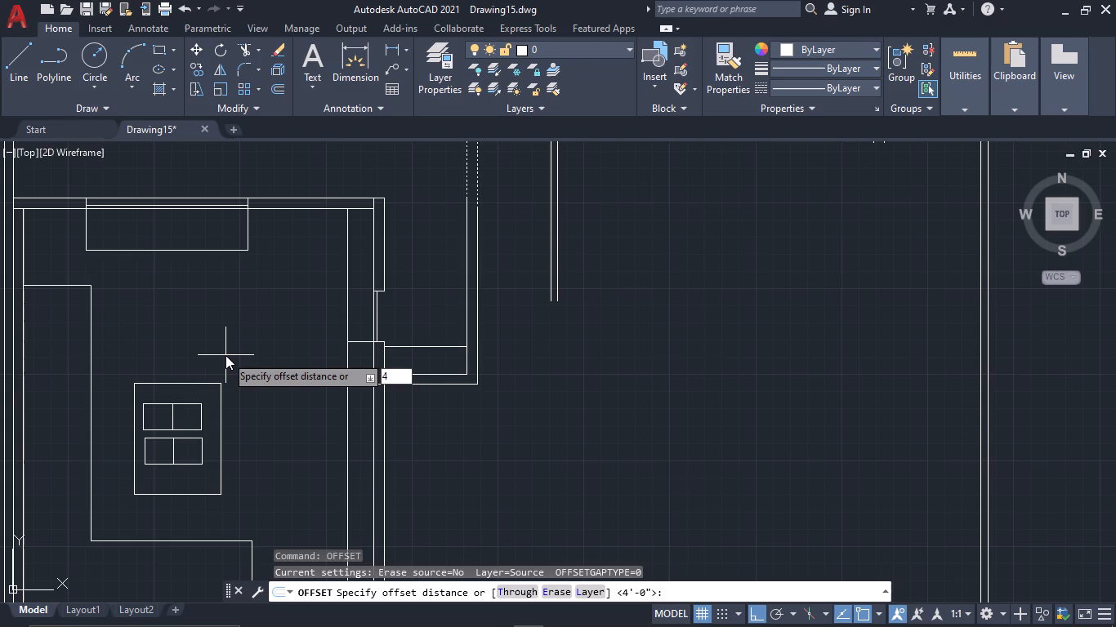
{"action": "key", "text": "apostrophe"}
{"action": "key", "text": "space"}
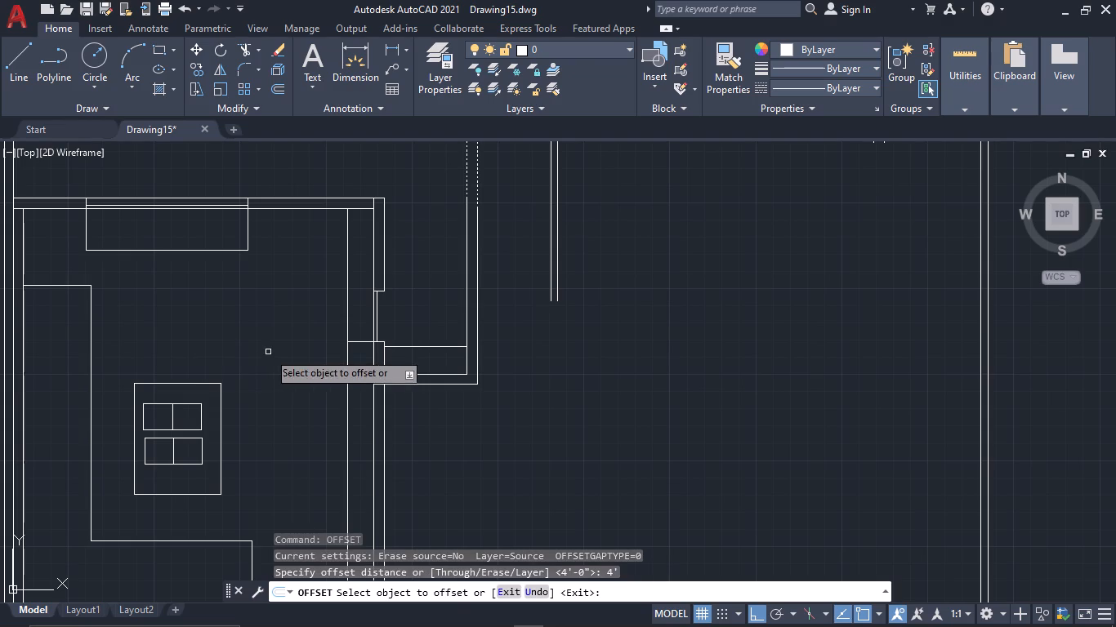
{"action": "left_click", "coordinate": [476, 366]}
{"action": "left_click", "coordinate": [615, 359]}
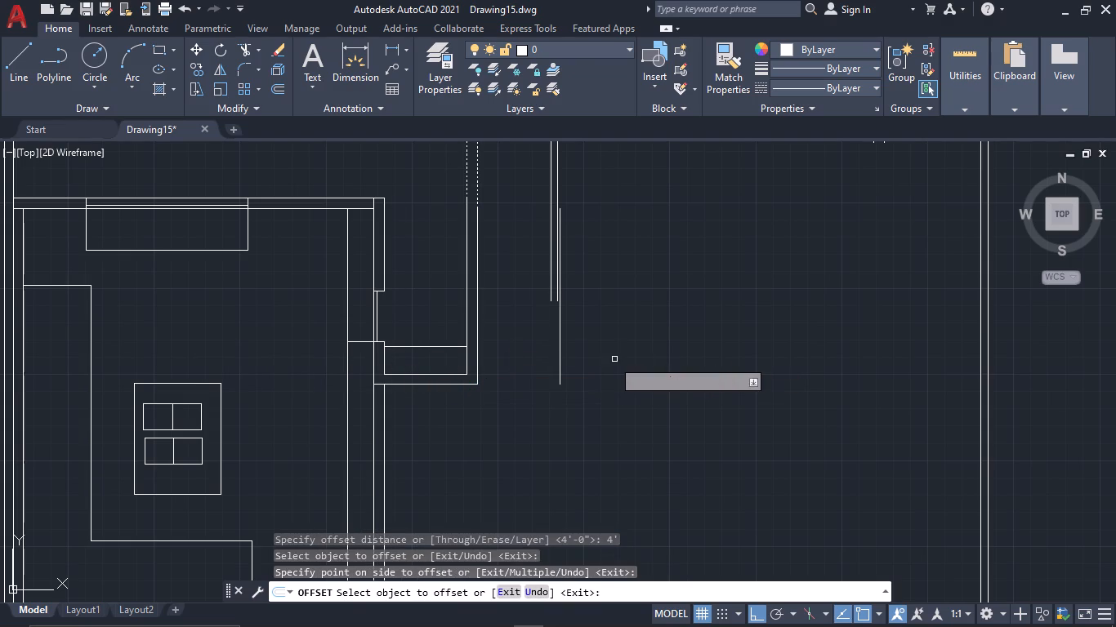
{"action": "key", "text": "Escape"}
Erase the two long parallel vertical lines just left of the 4' offset line.
{"action": "left_click", "coordinate": [551, 298]}
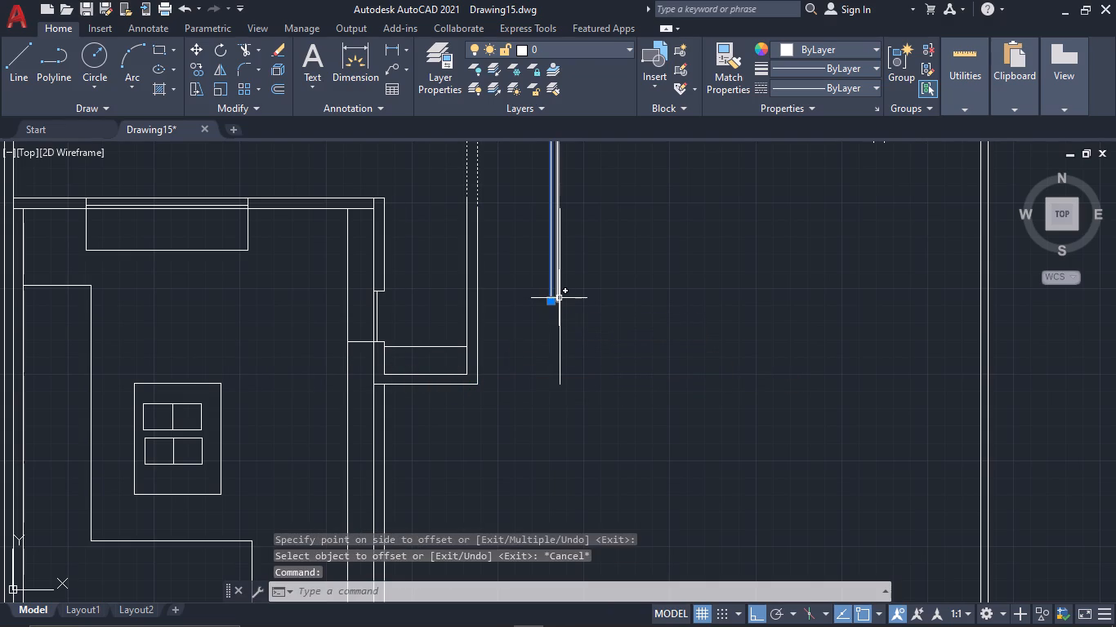
{"action": "scroll", "coordinate": [555, 299], "scroll_direction": "up", "scroll_amount": 3}
{"action": "left_click", "coordinate": [557, 299]}
{"action": "key", "text": "e"}
{"action": "key", "text": "space"}
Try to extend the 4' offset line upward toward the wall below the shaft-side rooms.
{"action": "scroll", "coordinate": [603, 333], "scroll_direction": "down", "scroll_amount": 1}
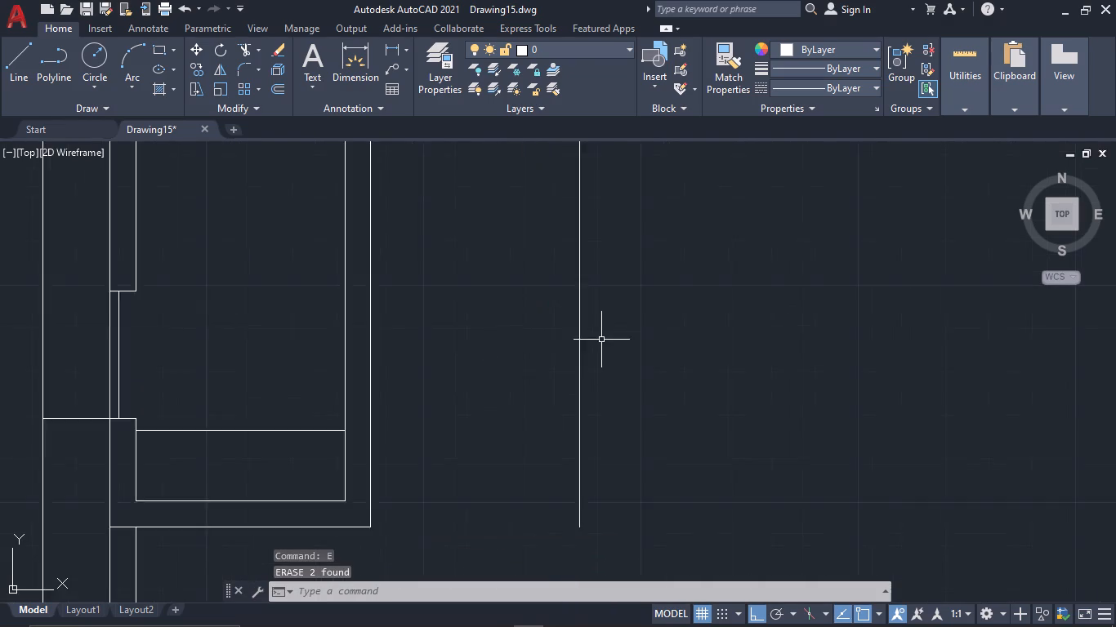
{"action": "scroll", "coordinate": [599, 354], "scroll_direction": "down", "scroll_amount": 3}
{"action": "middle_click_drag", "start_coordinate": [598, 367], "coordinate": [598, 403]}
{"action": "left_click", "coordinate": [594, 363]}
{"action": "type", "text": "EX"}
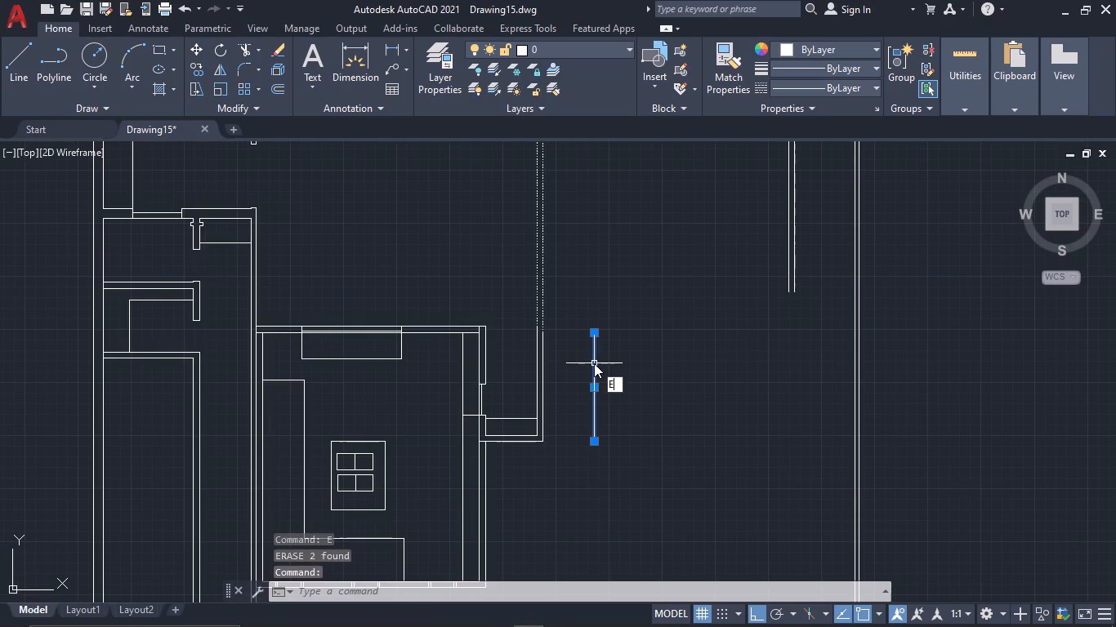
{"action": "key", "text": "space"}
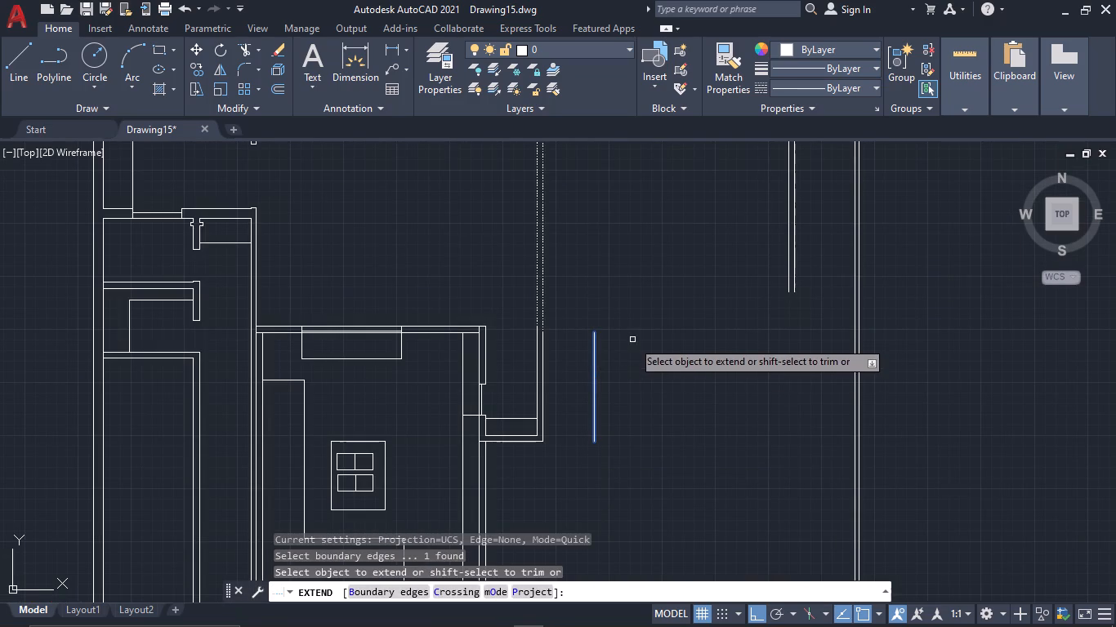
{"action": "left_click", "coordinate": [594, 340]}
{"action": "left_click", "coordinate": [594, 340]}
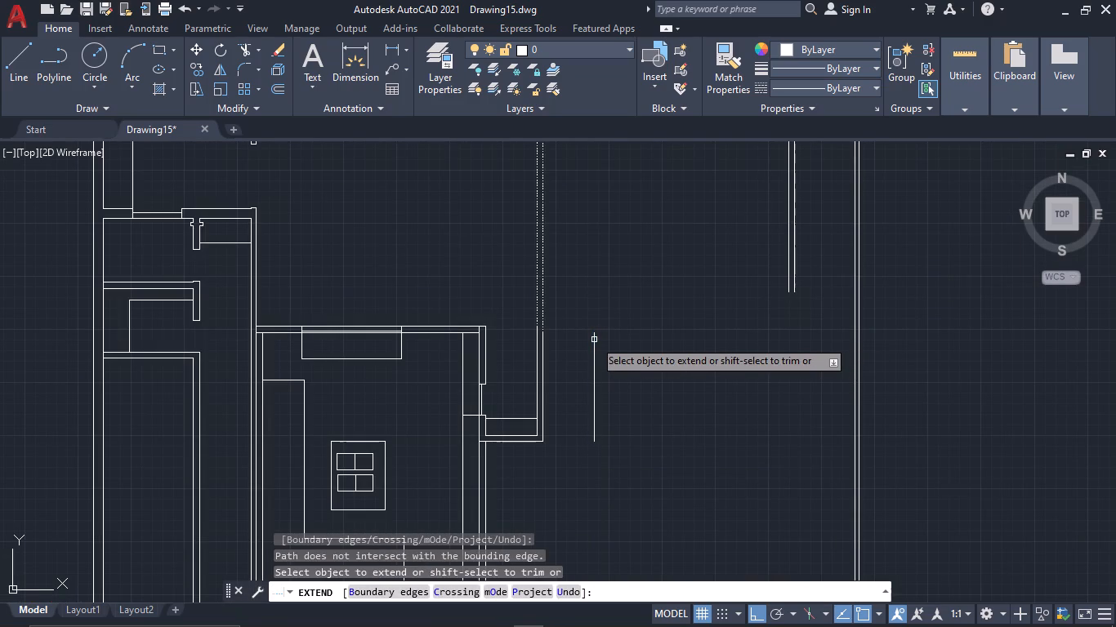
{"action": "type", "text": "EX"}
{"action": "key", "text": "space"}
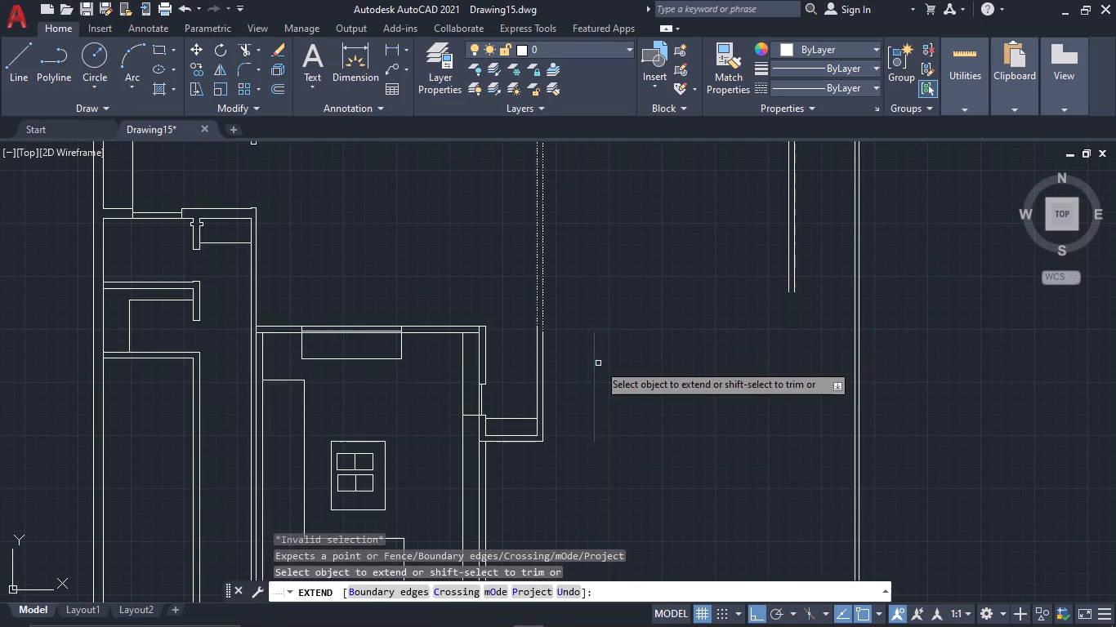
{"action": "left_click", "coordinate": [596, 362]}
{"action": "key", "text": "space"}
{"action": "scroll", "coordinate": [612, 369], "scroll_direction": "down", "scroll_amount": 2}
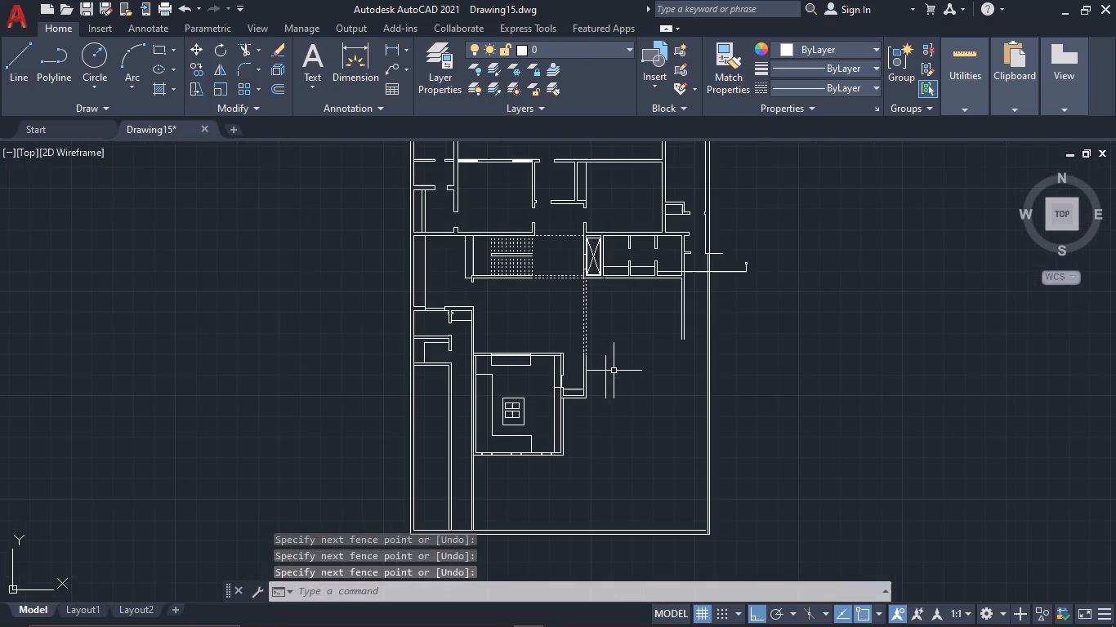
Join the collinear segments of the wall's lower horizontal line below the shaft-side rooms into one line.
{"action": "scroll", "coordinate": [614, 379], "scroll_direction": "up", "scroll_amount": 3}
{"action": "scroll", "coordinate": [614, 379], "scroll_direction": "down", "scroll_amount": 1}
{"action": "middle_click_drag", "start_coordinate": [614, 379], "coordinate": [614, 417]}
{"action": "scroll", "coordinate": [614, 417], "scroll_direction": "up", "scroll_amount": 1}
{"action": "scroll", "coordinate": [614, 417], "scroll_direction": "down", "scroll_amount": 1}
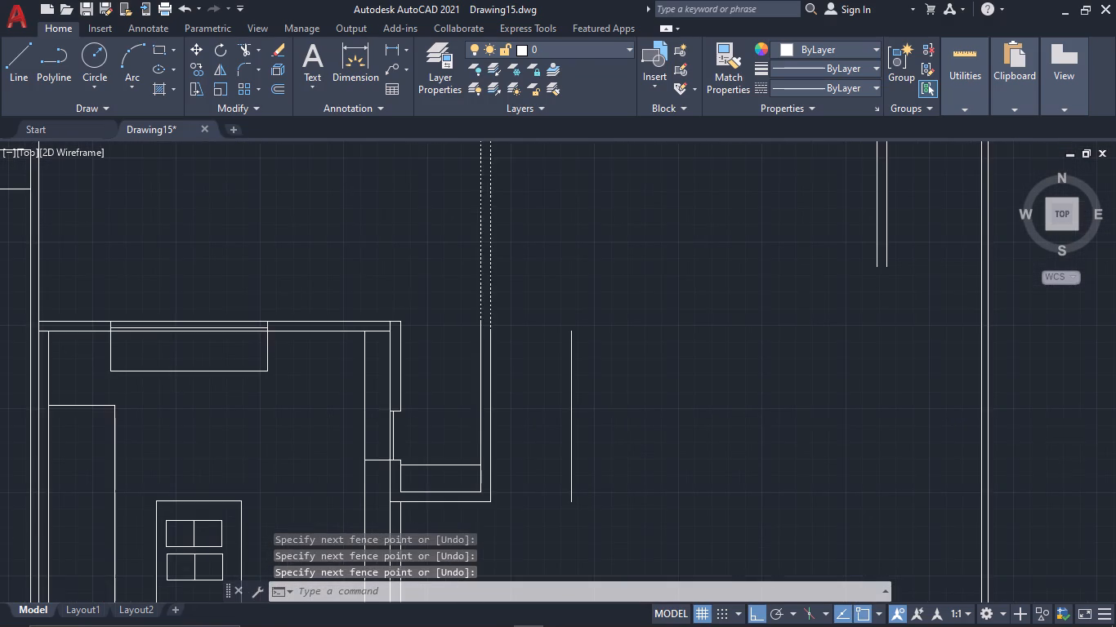
{"action": "middle_click_drag", "start_coordinate": [598, 288], "coordinate": [618, 467]}
{"action": "scroll", "coordinate": [618, 467], "scroll_direction": "up", "scroll_amount": 2}
{"action": "middle_click_drag", "start_coordinate": [597, 322], "coordinate": [596, 442]}
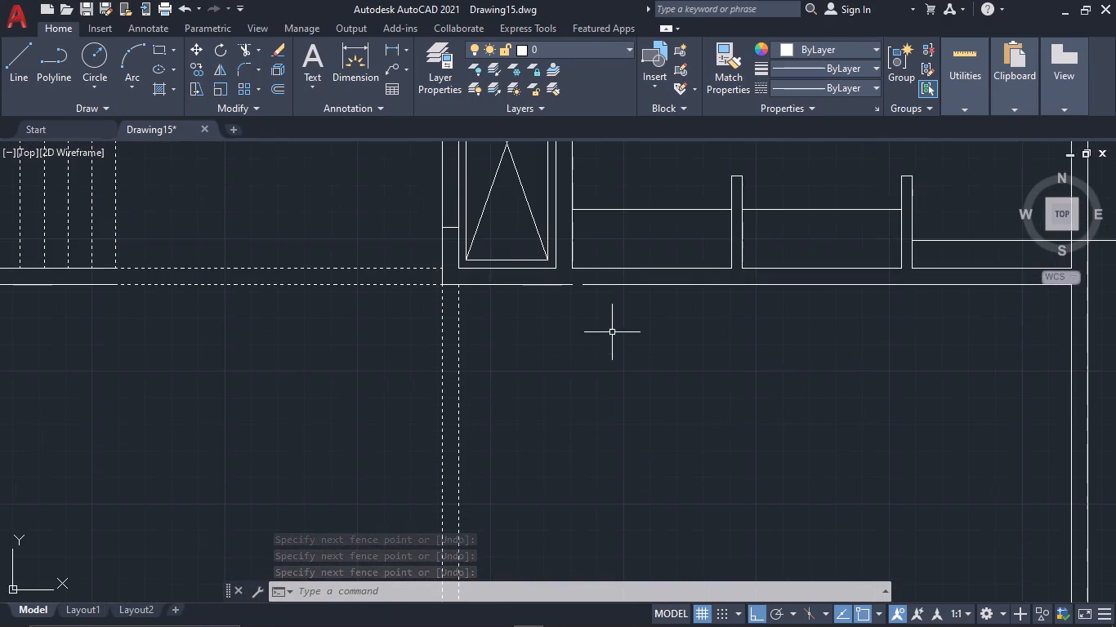
{"action": "left_click", "coordinate": [612, 295]}
{"action": "left_click", "coordinate": [572, 283]}
{"action": "key", "text": "j"}
{"action": "key", "text": "space"}
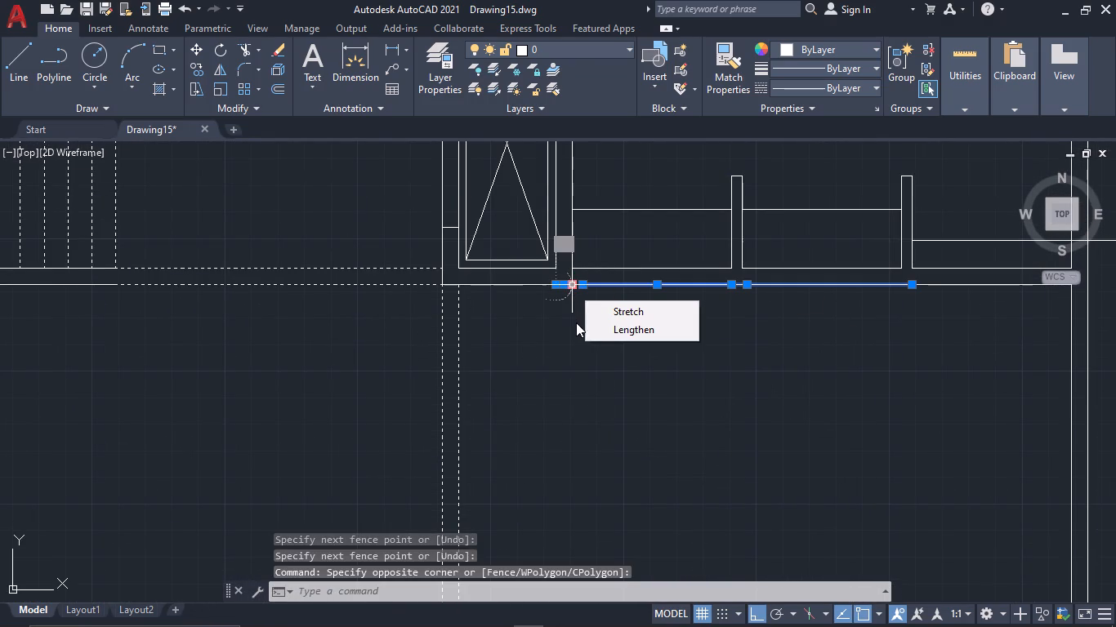
{"action": "type", "text": "J"}
{"action": "key", "text": "space"}
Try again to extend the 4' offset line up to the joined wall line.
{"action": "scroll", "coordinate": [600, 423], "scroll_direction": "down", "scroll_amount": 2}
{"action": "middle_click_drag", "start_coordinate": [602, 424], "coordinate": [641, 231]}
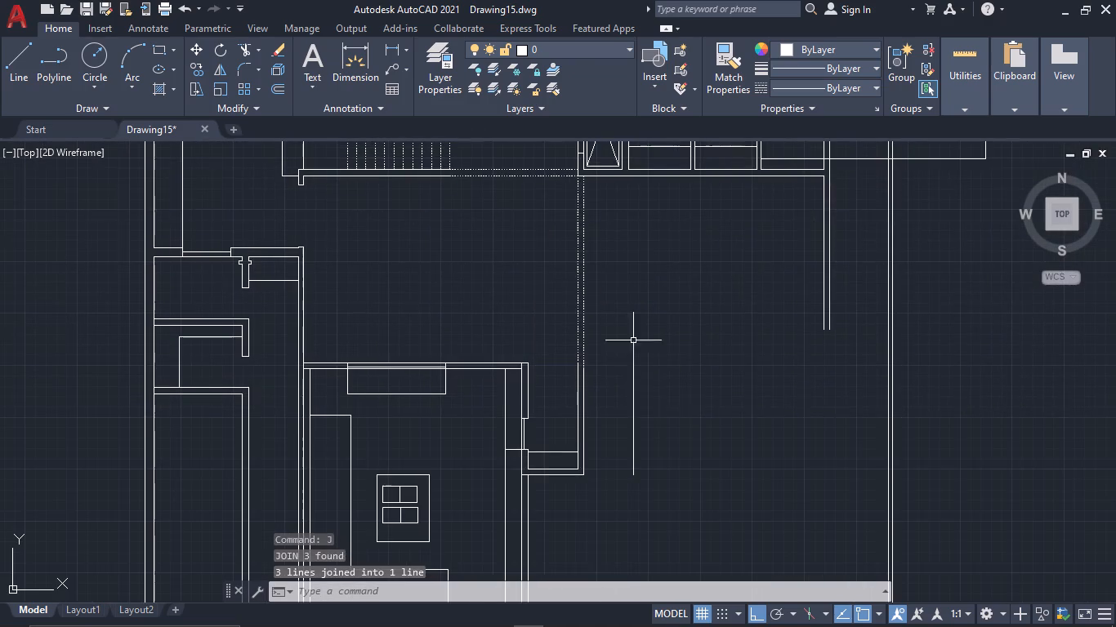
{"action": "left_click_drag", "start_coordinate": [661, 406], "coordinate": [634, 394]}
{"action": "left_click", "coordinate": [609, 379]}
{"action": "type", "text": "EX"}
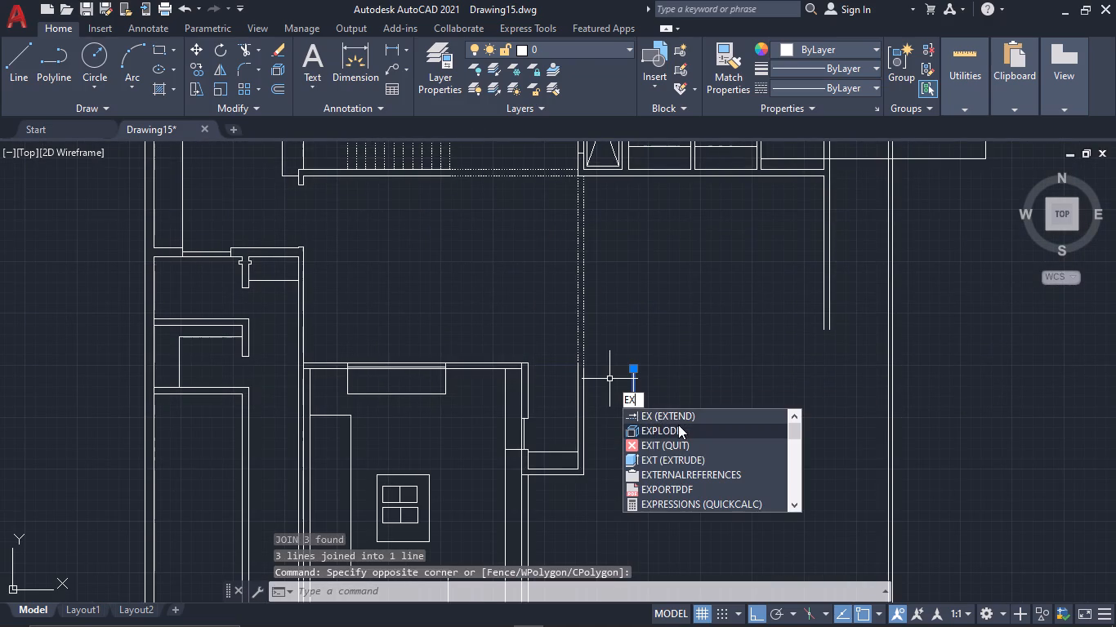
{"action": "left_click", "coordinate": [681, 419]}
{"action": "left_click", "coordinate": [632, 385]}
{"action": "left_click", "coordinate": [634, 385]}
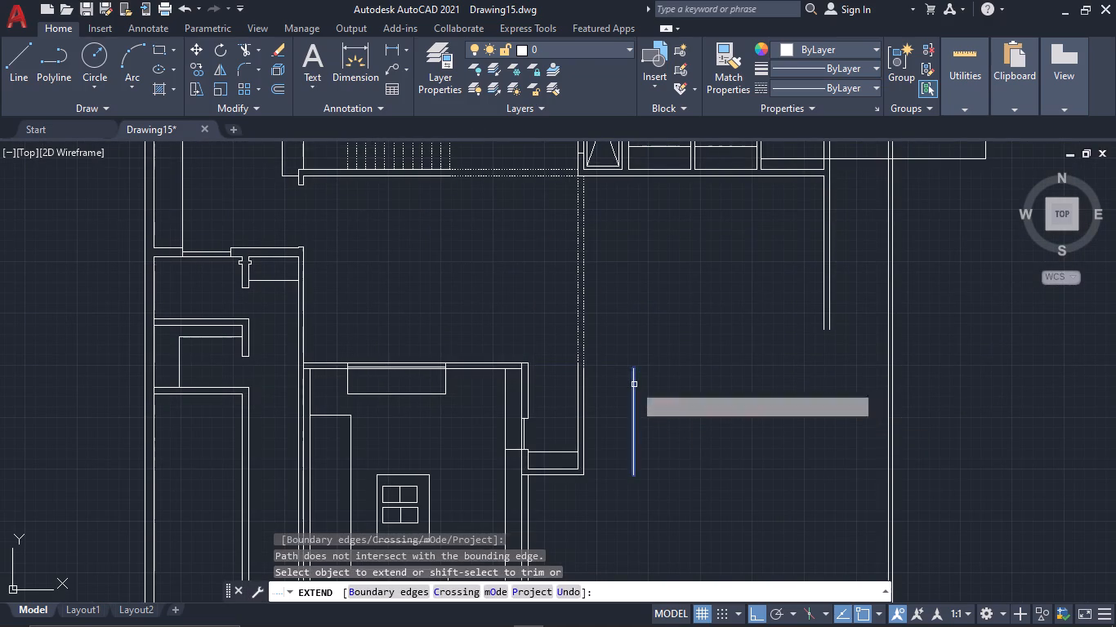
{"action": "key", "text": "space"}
Draw a vertical line from the offset line's top end up to the shaft-side rooms' wall, trimming it at the wall's lower line.
{"action": "type", "text": "L"}
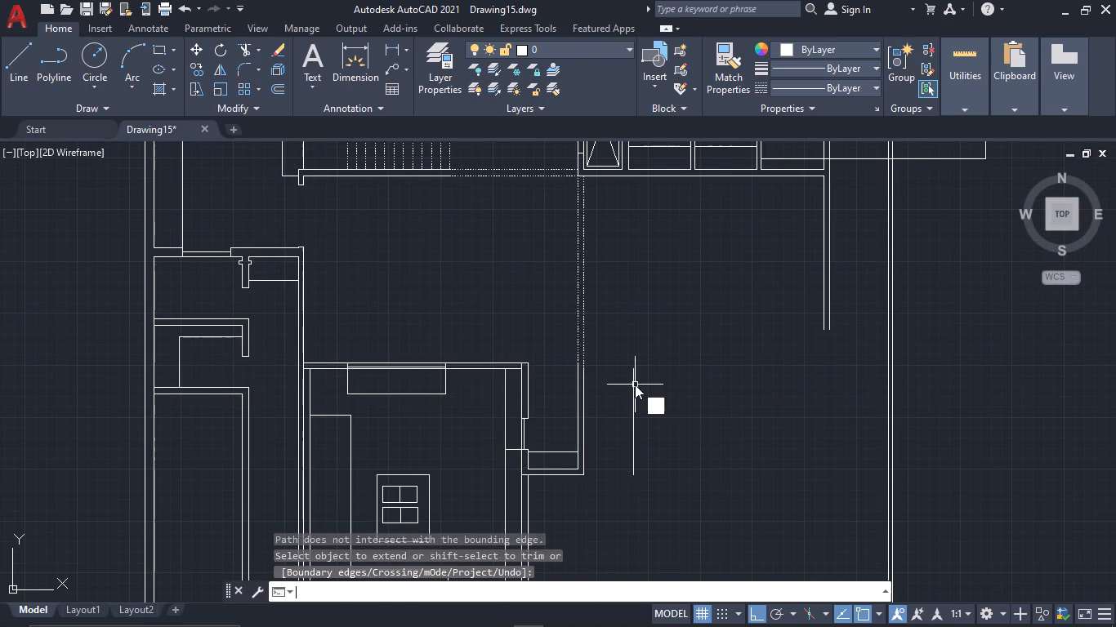
{"action": "key", "text": "space"}
{"action": "left_click", "coordinate": [636, 383]}
{"action": "middle_click_drag", "start_coordinate": [636, 231], "coordinate": [651, 357]}
{"action": "scroll", "coordinate": [651, 357], "scroll_direction": "up", "scroll_amount": 1}
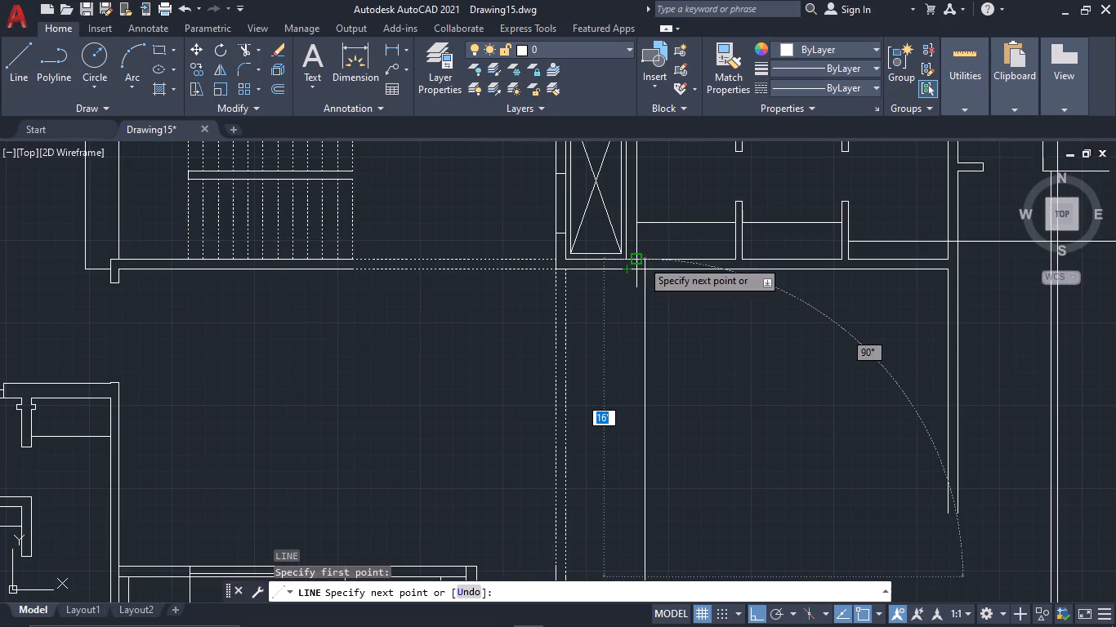
{"action": "left_click", "coordinate": [646, 259]}
{"action": "key", "text": "Escape"}
{"action": "type", "text": "TR"}
{"action": "key", "text": "space"}
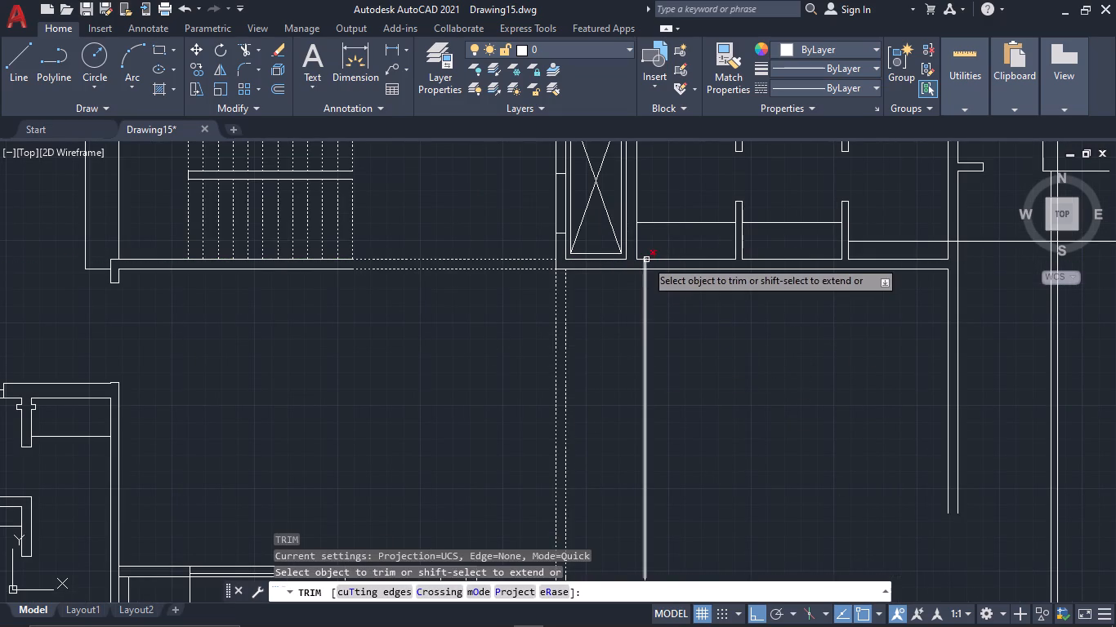
{"action": "left_click", "coordinate": [645, 263]}
{"action": "key", "text": "Escape"}
Offset the new upper vertical line 5" to the right.
{"action": "left_click", "coordinate": [681, 352]}
{"action": "left_click", "coordinate": [641, 335]}
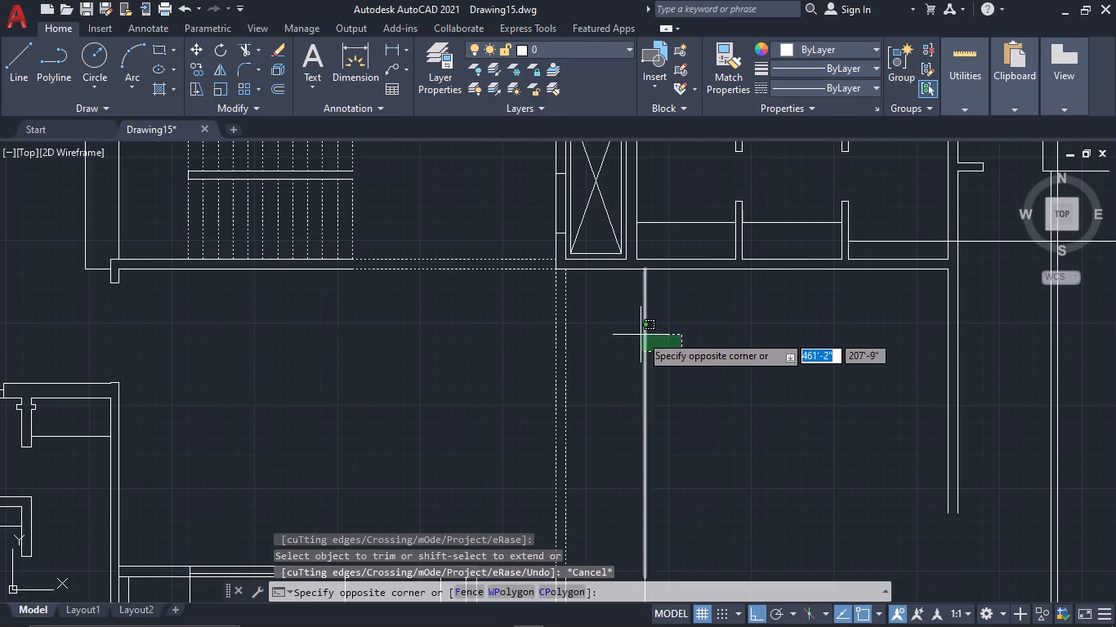
{"action": "type", "text": "OF"}
{"action": "key", "text": "space"}
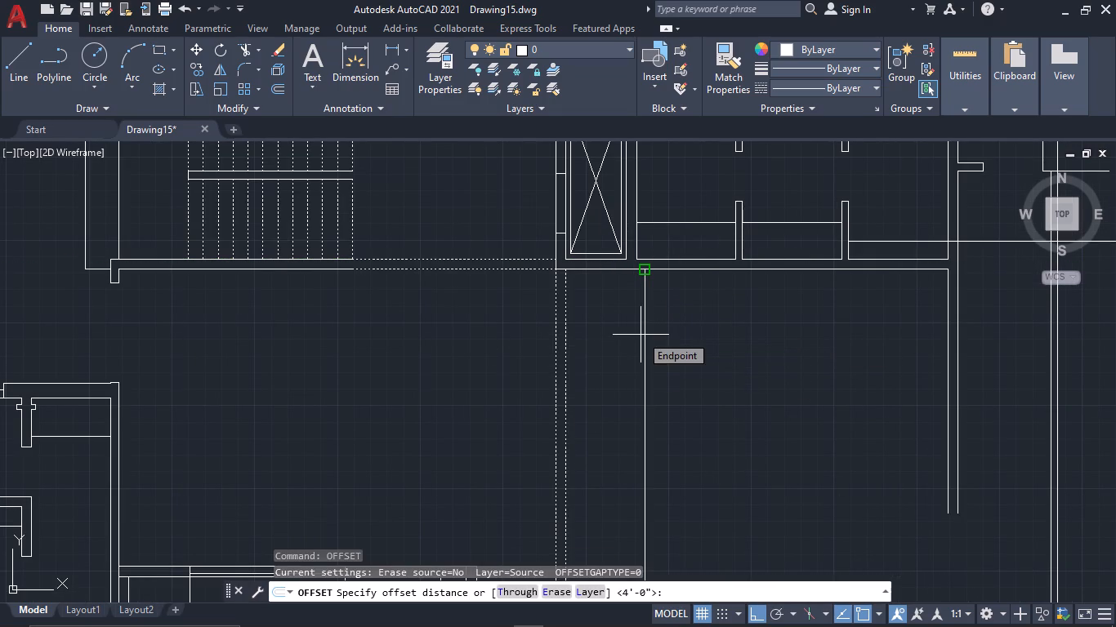
{"action": "type", "text": "5\""}
{"action": "key", "text": "space"}
{"action": "left_click", "coordinate": [712, 335]}
{"action": "key", "text": "Escape"}
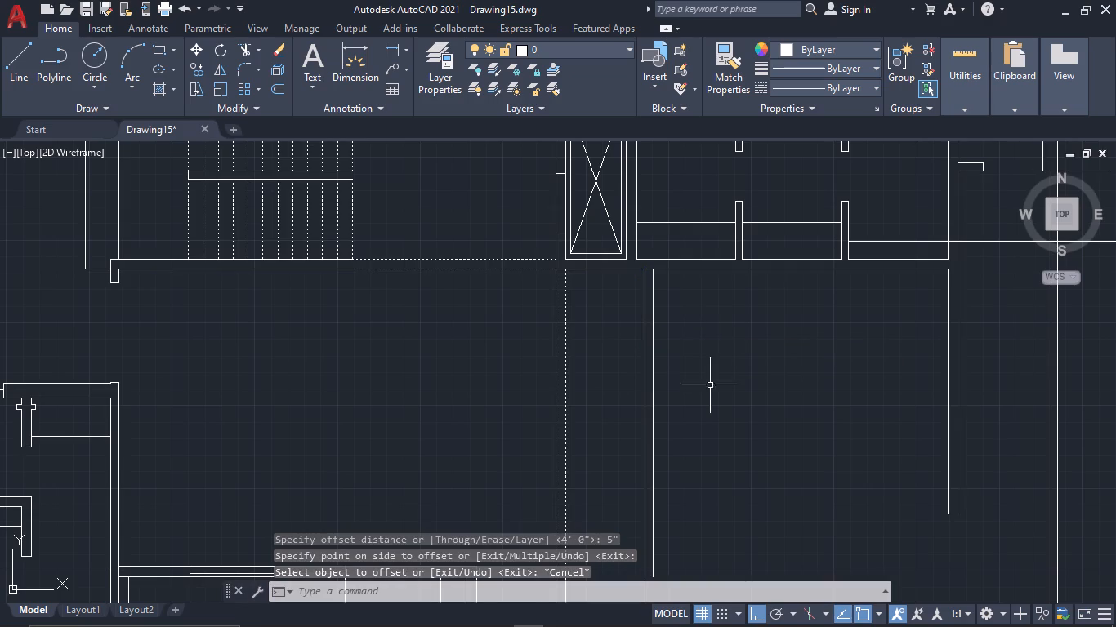
Offset the lower vertical line beside the small side room 5" to the right to continue the partition wall.
{"action": "middle_click_drag", "start_coordinate": [710, 385], "coordinate": [710, 288]}
{"action": "scroll", "coordinate": [710, 292], "scroll_direction": "down", "scroll_amount": 1}
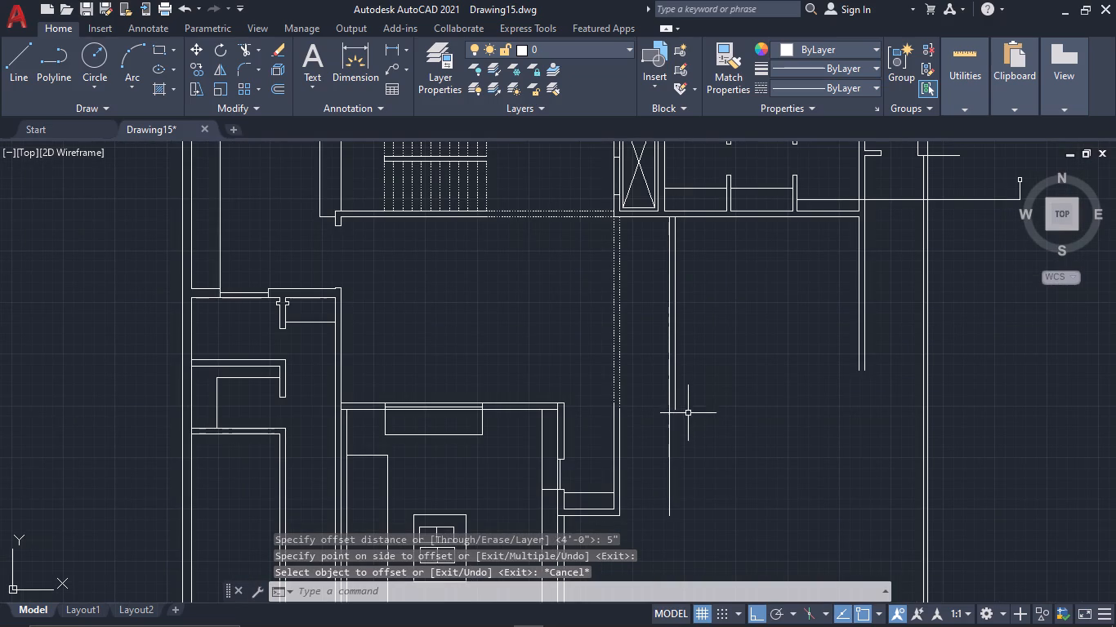
{"action": "left_click", "coordinate": [669, 483]}
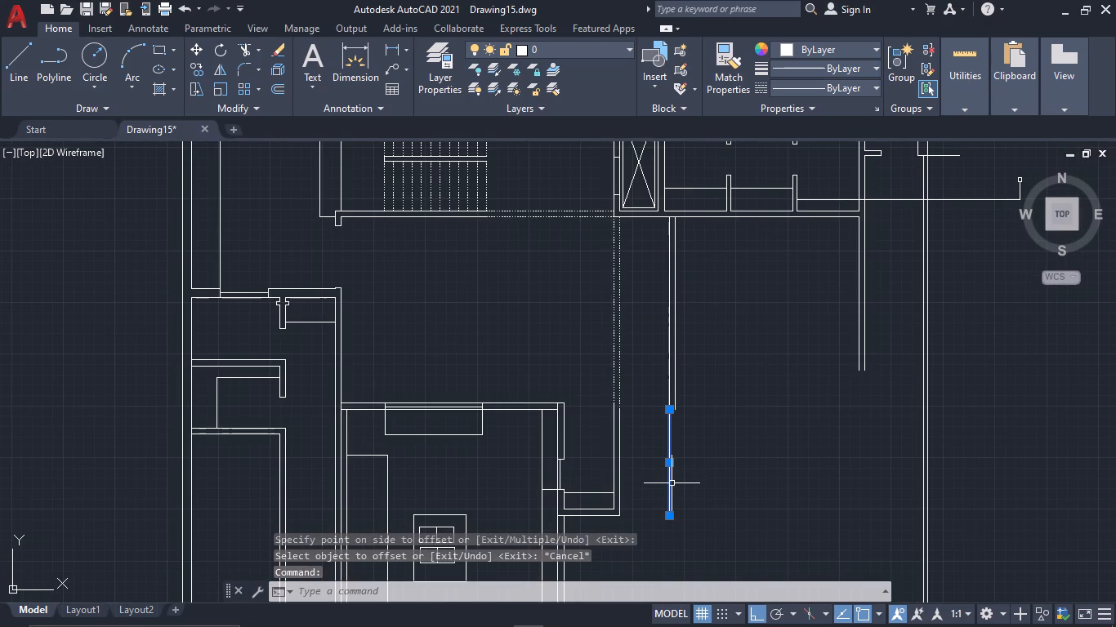
{"action": "type", "text": "OD"}
{"action": "key", "text": "space"}
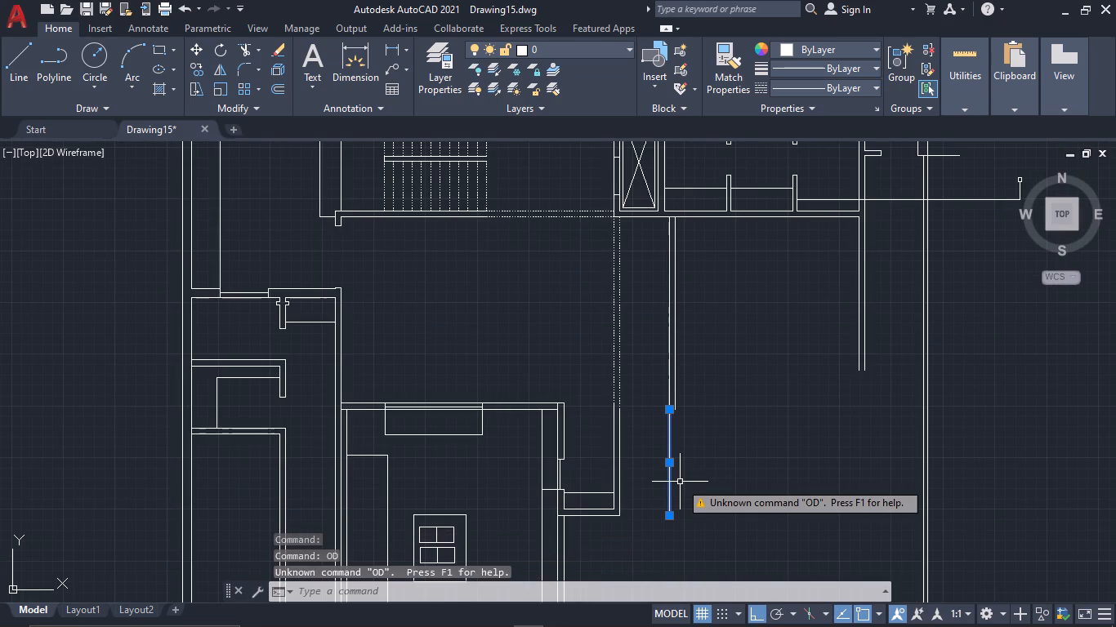
{"action": "type", "text": "5\""}
{"action": "key", "text": "space"}
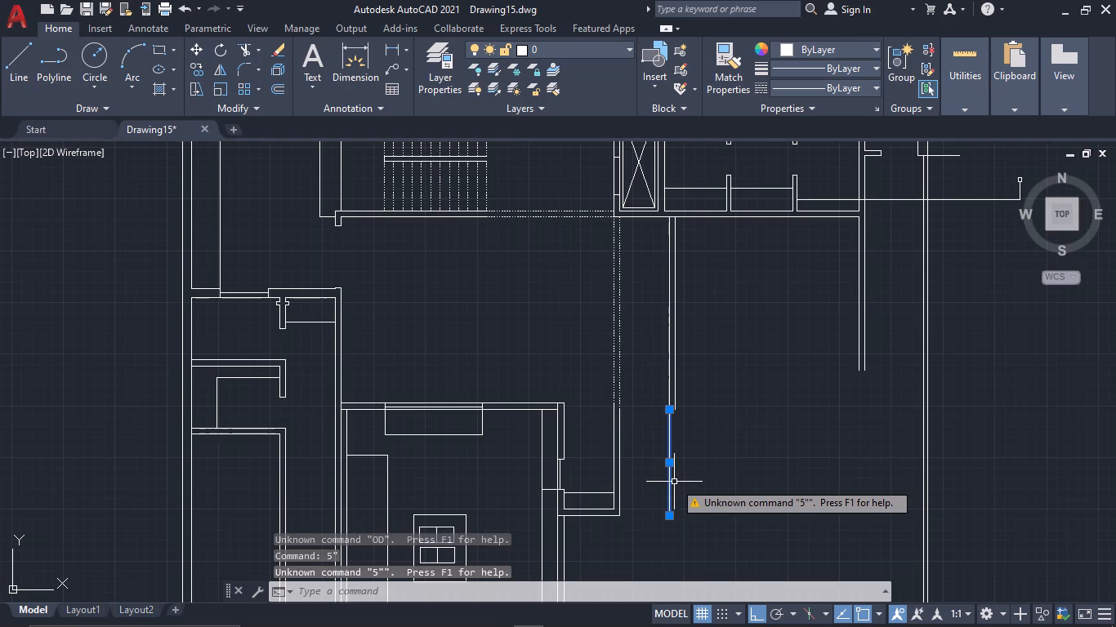
{"action": "scroll", "coordinate": [697, 484], "scroll_direction": "up", "scroll_amount": 2}
{"action": "key", "text": "Escape"}
{"action": "type", "text": "OF 5\""}
{"action": "key", "text": "space"}
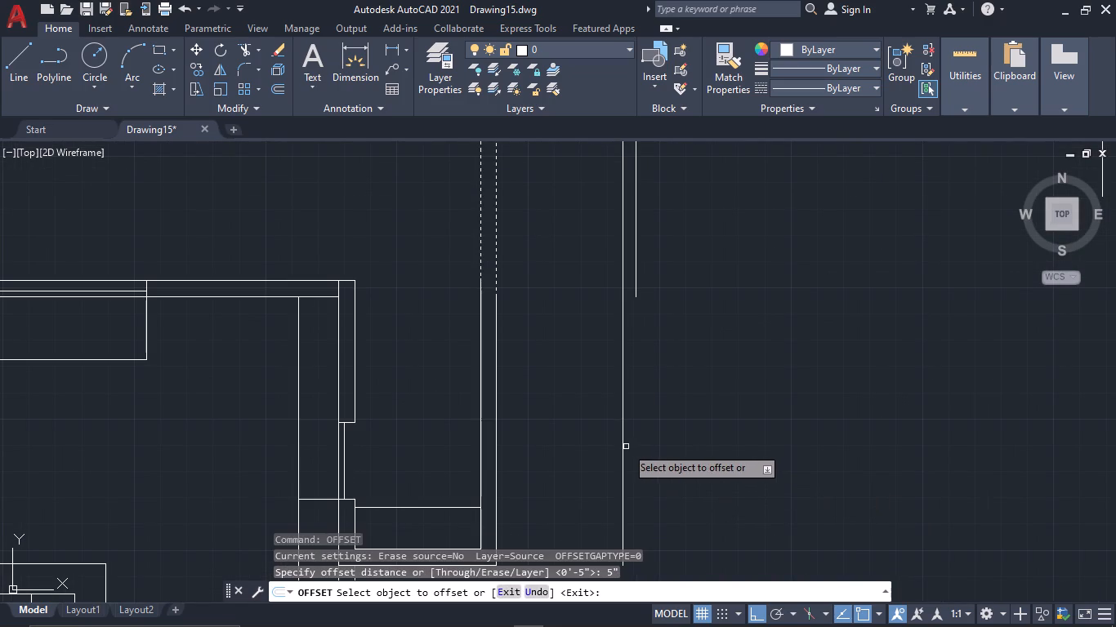
{"action": "left_click", "coordinate": [623, 447]}
{"action": "left_click", "coordinate": [676, 443]}
{"action": "key", "text": "Escape"}
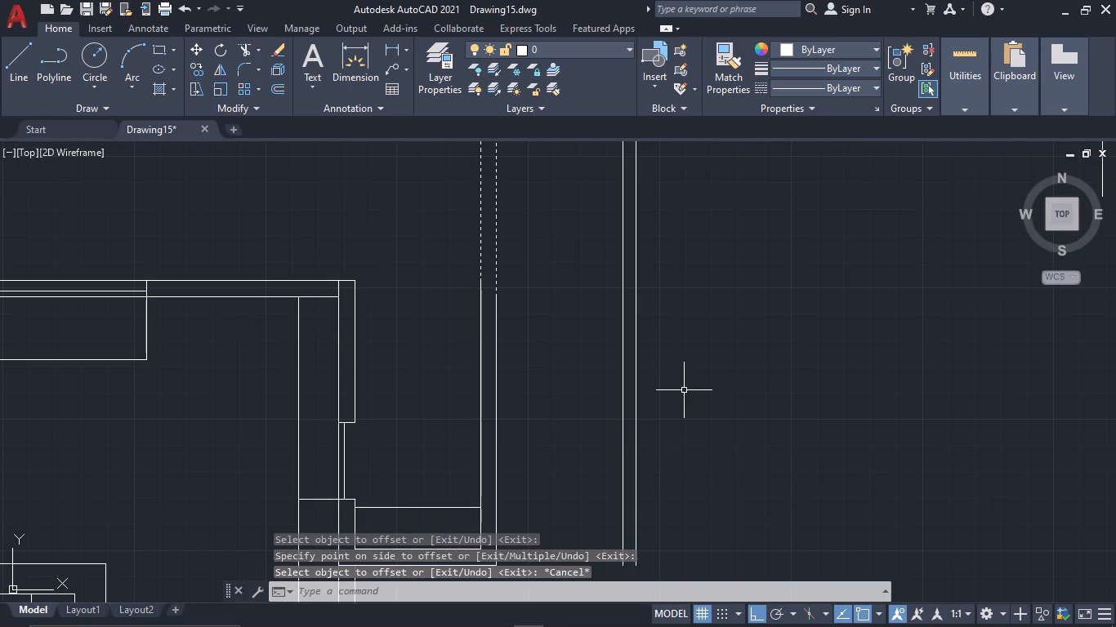
Join the upper and lower segments of the partition wall's right line into one line.
{"action": "left_click", "coordinate": [663, 366]}
{"action": "left_click", "coordinate": [634, 342]}
{"action": "middle_click_drag", "start_coordinate": [653, 324], "coordinate": [670, 391]}
{"action": "left_click", "coordinate": [672, 345]}
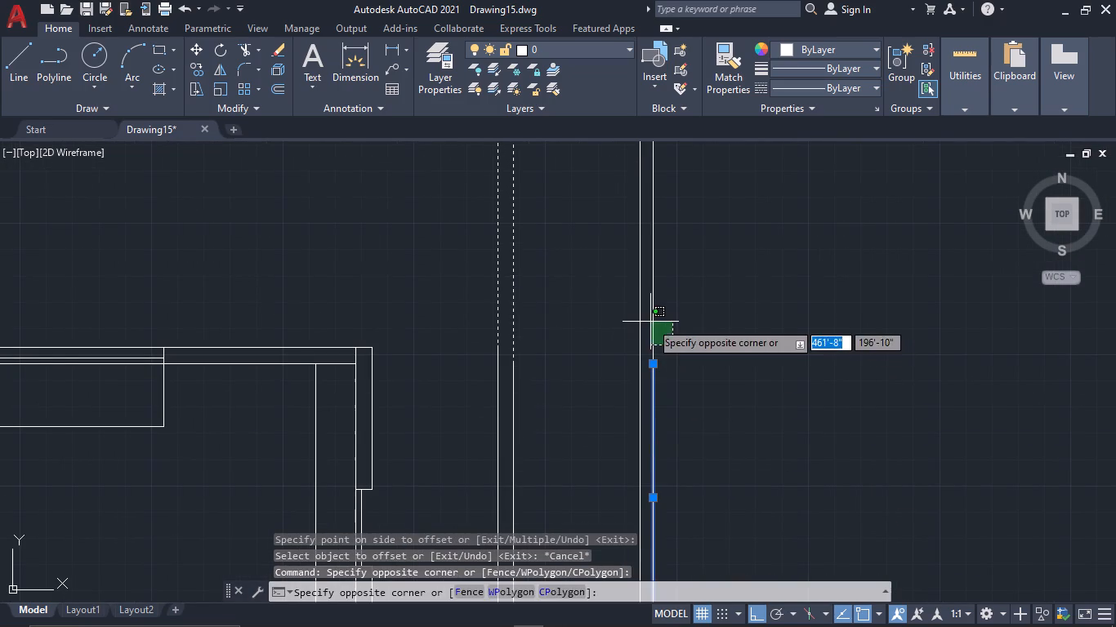
{"action": "left_click", "coordinate": [650, 320]}
{"action": "type", "text": "J"}
{"action": "key", "text": "space"}
Draw a horizontal cap line across the top of the small side room's right wall and trim its overshoot past the wall.
{"action": "scroll", "coordinate": [690, 358], "scroll_direction": "down", "scroll_amount": 2}
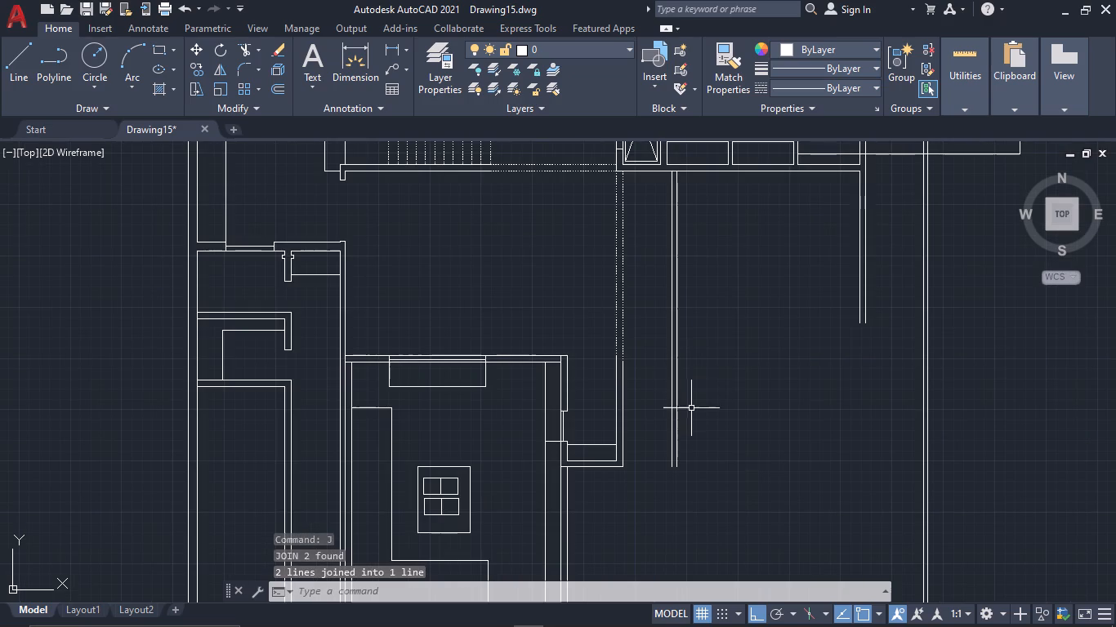
{"action": "scroll", "coordinate": [647, 386], "scroll_direction": "up", "scroll_amount": 2}
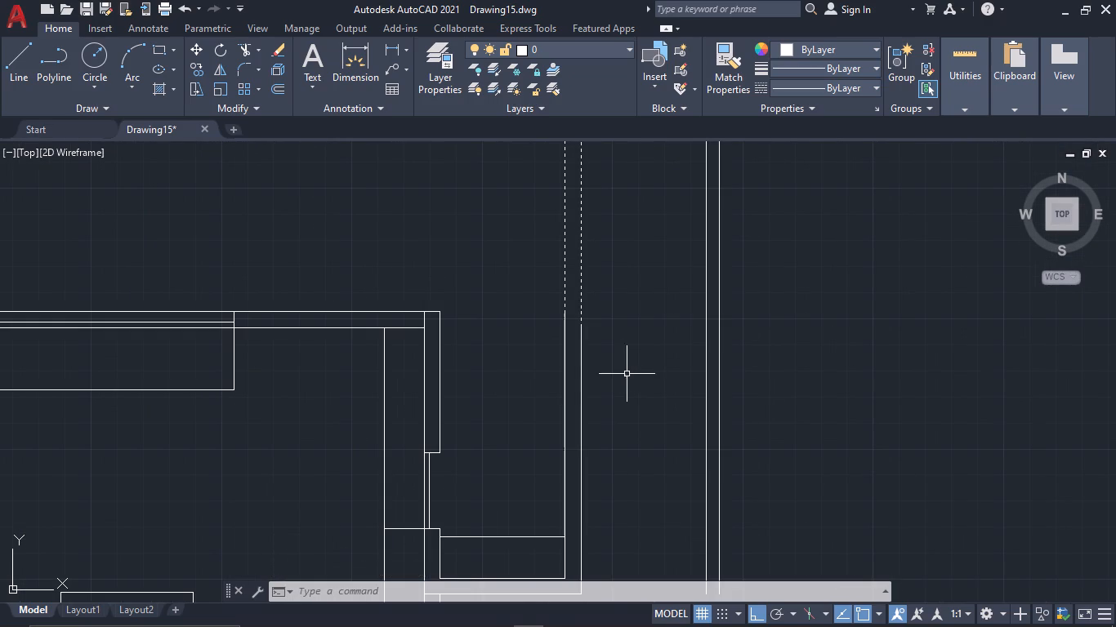
{"action": "type", "text": "L"}
{"action": "key", "text": "space"}
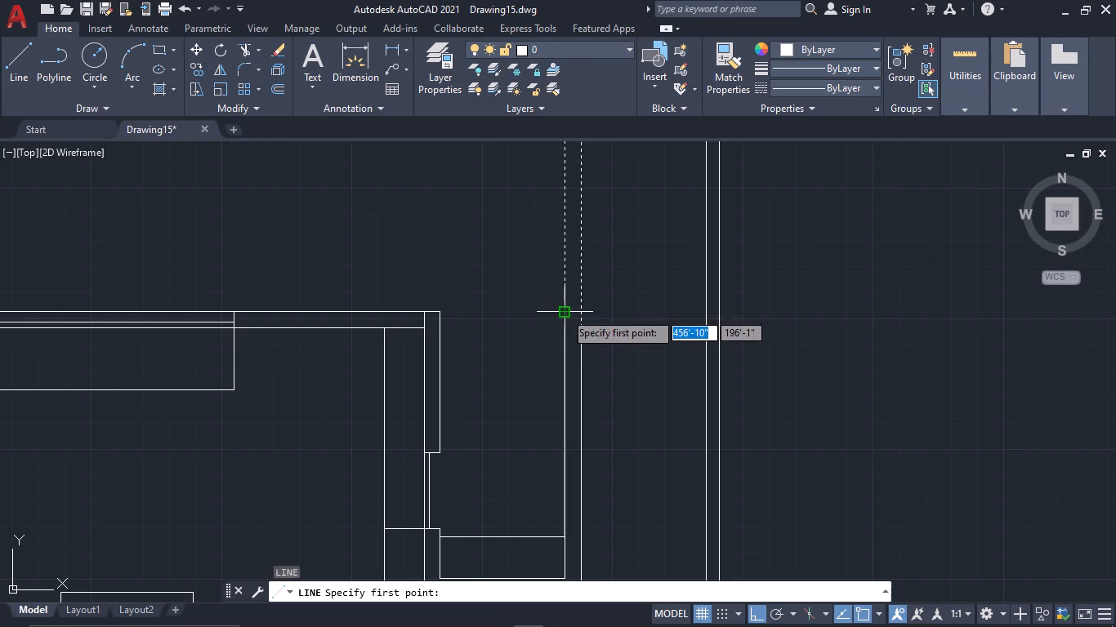
{"action": "left_click", "coordinate": [565, 312]}
{"action": "left_click", "coordinate": [609, 312]}
{"action": "key", "text": "Escape"}
{"action": "key", "text": "t"}
{"action": "key", "text": "r"}
{"action": "key", "text": "space"}
{"action": "left_click_drag", "start_coordinate": [615, 319], "coordinate": [610, 305]}
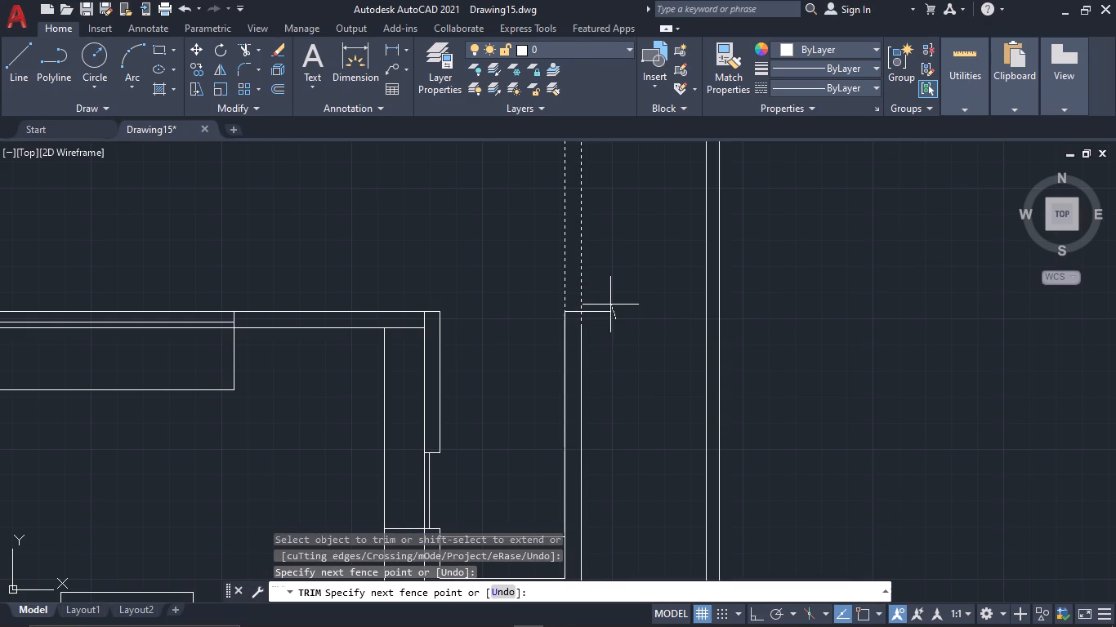
{"action": "left_click_drag", "start_coordinate": [610, 305], "coordinate": [599, 344]}
Trim the piece of the right dashed line that extends below the cap line.
{"action": "scroll", "coordinate": [591, 345], "scroll_direction": "up", "scroll_amount": 3}
{"action": "middle_click_drag", "start_coordinate": [582, 329], "coordinate": [597, 378]}
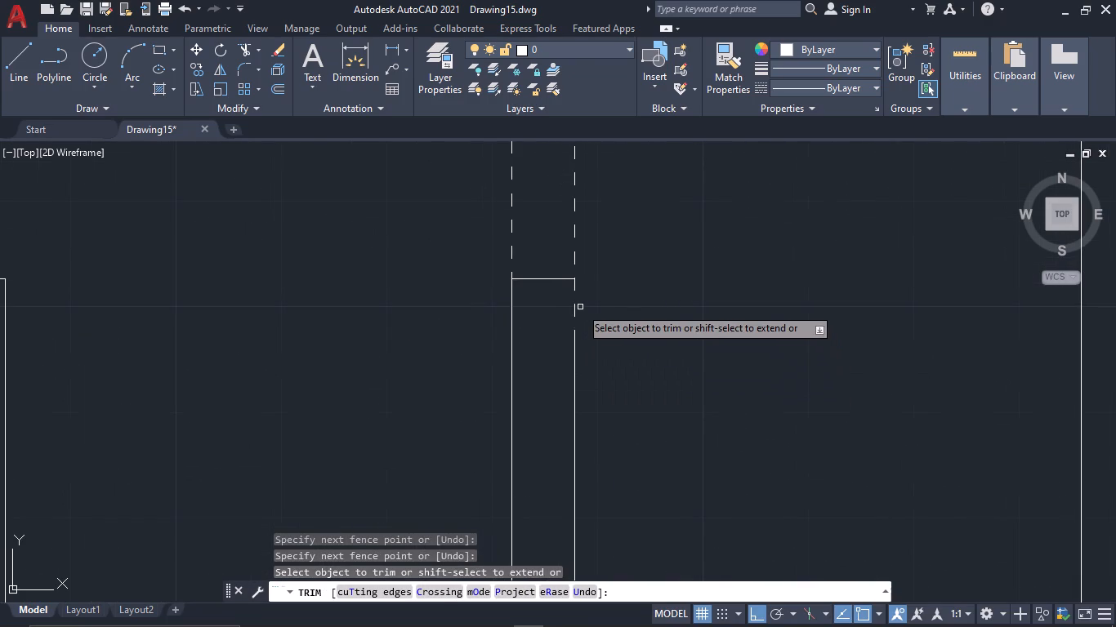
{"action": "left_click", "coordinate": [574, 307]}
{"action": "key", "text": "Escape"}
Fillet the cap line with the small side room wall's outer vertical line to close the corner.
{"action": "left_click", "coordinate": [621, 371]}
{"action": "left_click", "coordinate": [555, 349]}
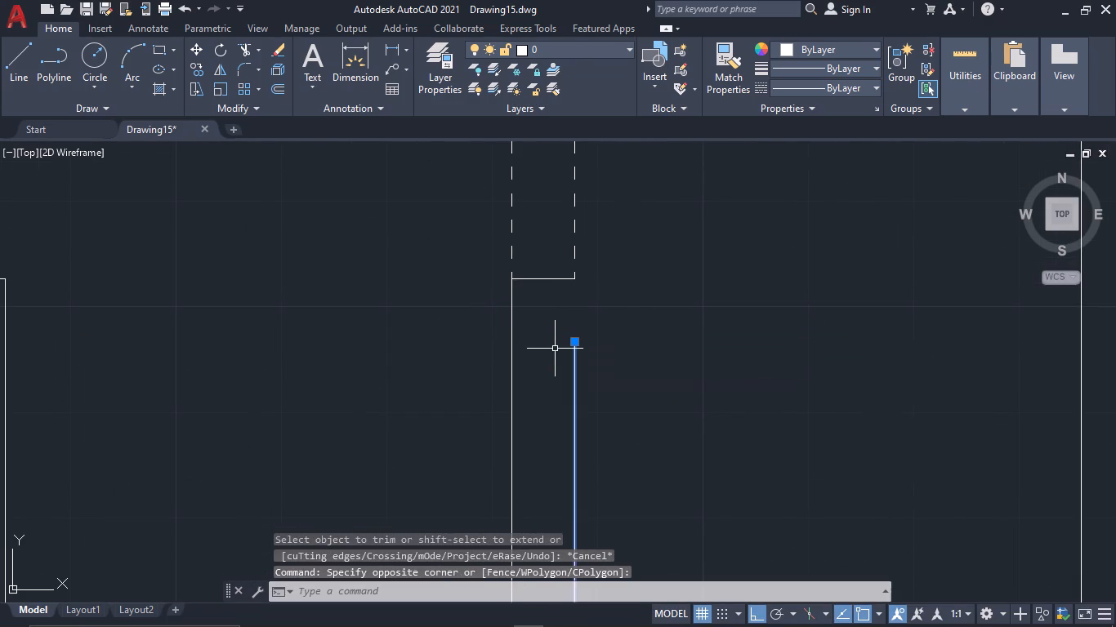
{"action": "type", "text": "F"}
{"action": "key", "text": "space"}
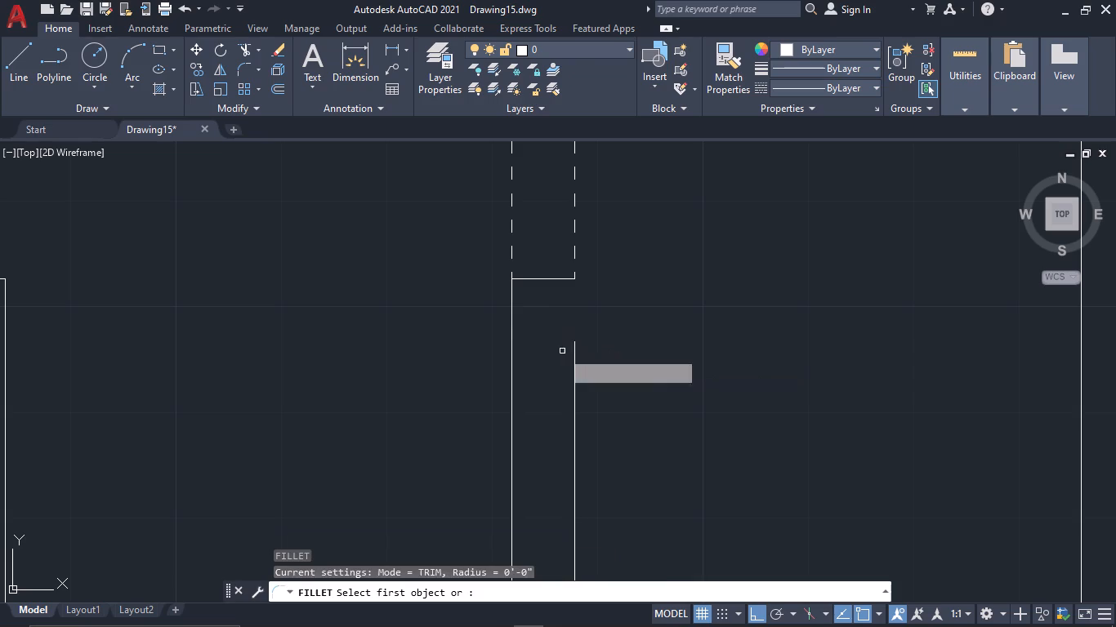
{"action": "left_click", "coordinate": [567, 278]}
{"action": "left_click", "coordinate": [575, 344]}
{"action": "scroll", "coordinate": [611, 362], "scroll_direction": "down", "scroll_amount": 3}
{"action": "key", "text": "Escape"}
{"action": "scroll", "coordinate": [672, 380], "scroll_direction": "down", "scroll_amount": 2}
{"action": "middle_click_drag", "start_coordinate": [724, 369], "coordinate": [722, 389]}
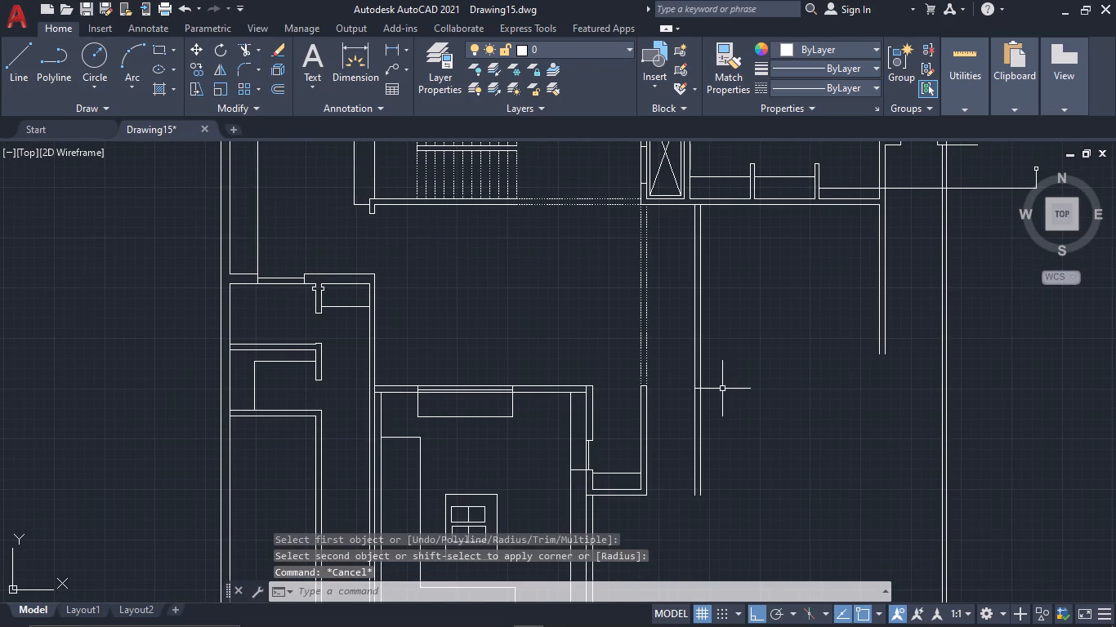
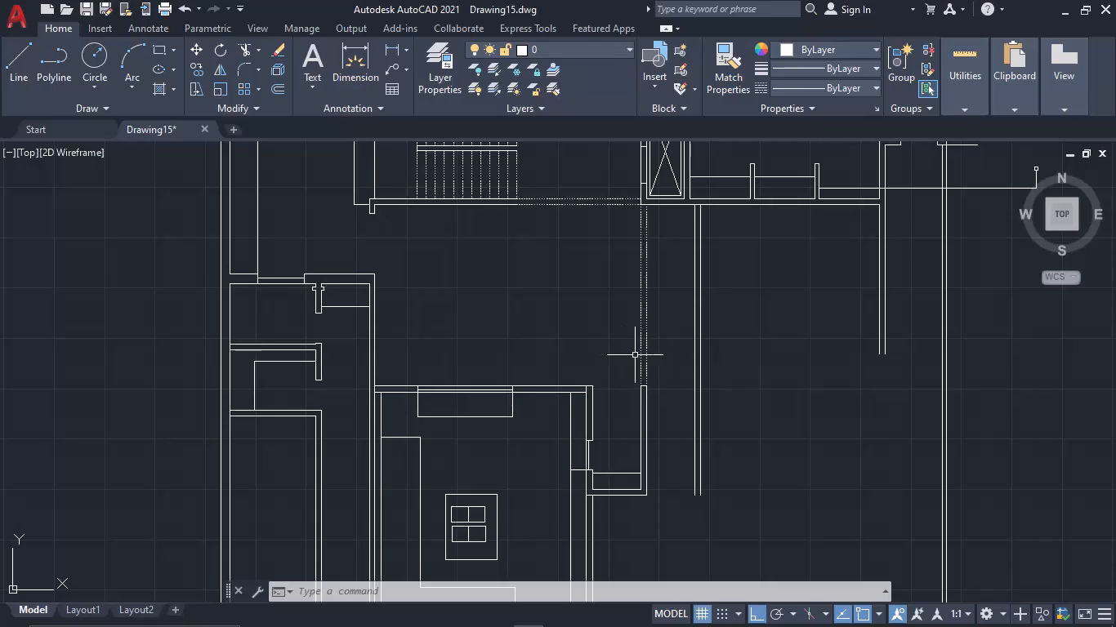
Draw a rectangle about 3'-6" by 1'-4" at the top of the corridor, just below the shaft, between the dashed lines and the partition wall.
{"action": "scroll", "coordinate": [648, 313], "scroll_direction": "down", "scroll_amount": 1}
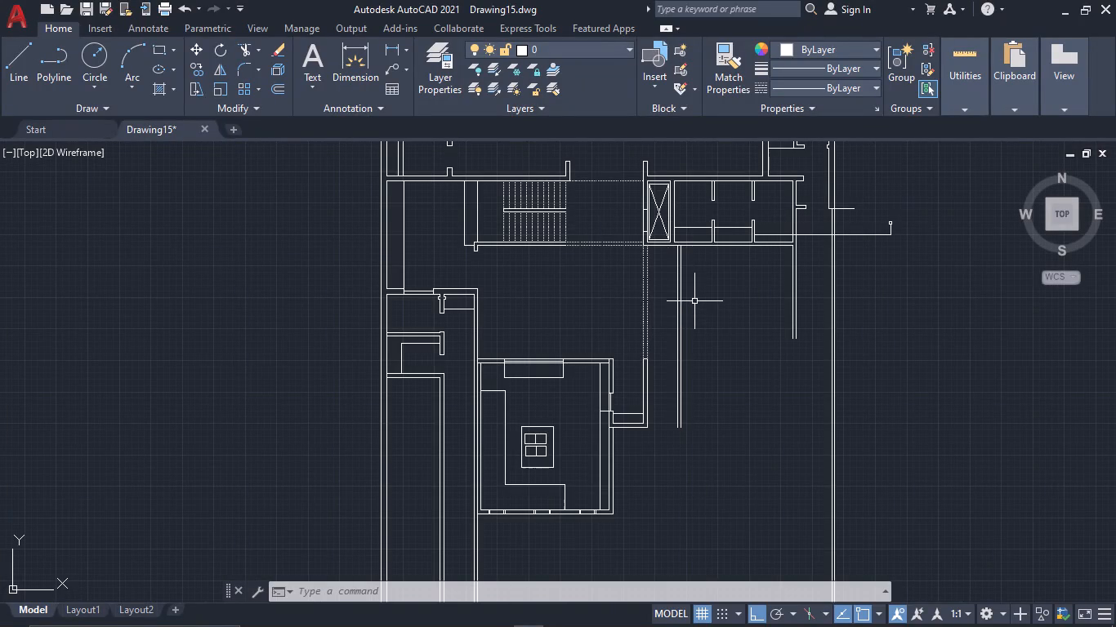
{"action": "scroll", "coordinate": [652, 263], "scroll_direction": "up", "scroll_amount": 2}
{"action": "middle_click_drag", "start_coordinate": [650, 261], "coordinate": [649, 265]}
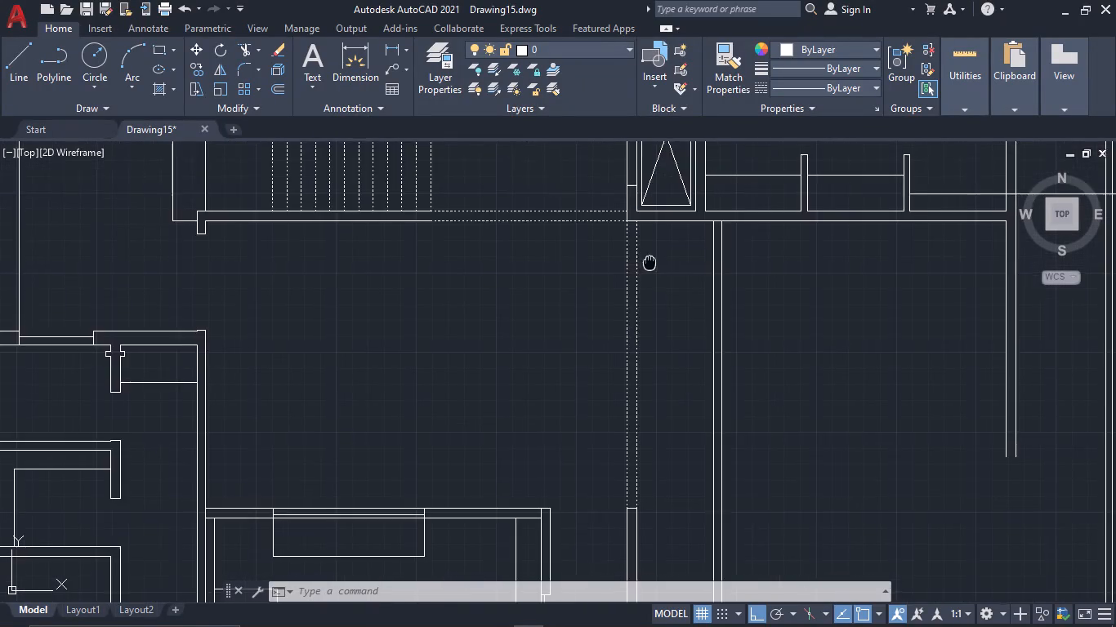
{"action": "middle_click_drag", "start_coordinate": [649, 265], "coordinate": [567, 362]}
{"action": "scroll", "coordinate": [566, 363], "scroll_direction": "up", "scroll_amount": 1}
{"action": "type", "text": "RE"}
{"action": "key", "text": "c"}
{"action": "key", "text": "space"}
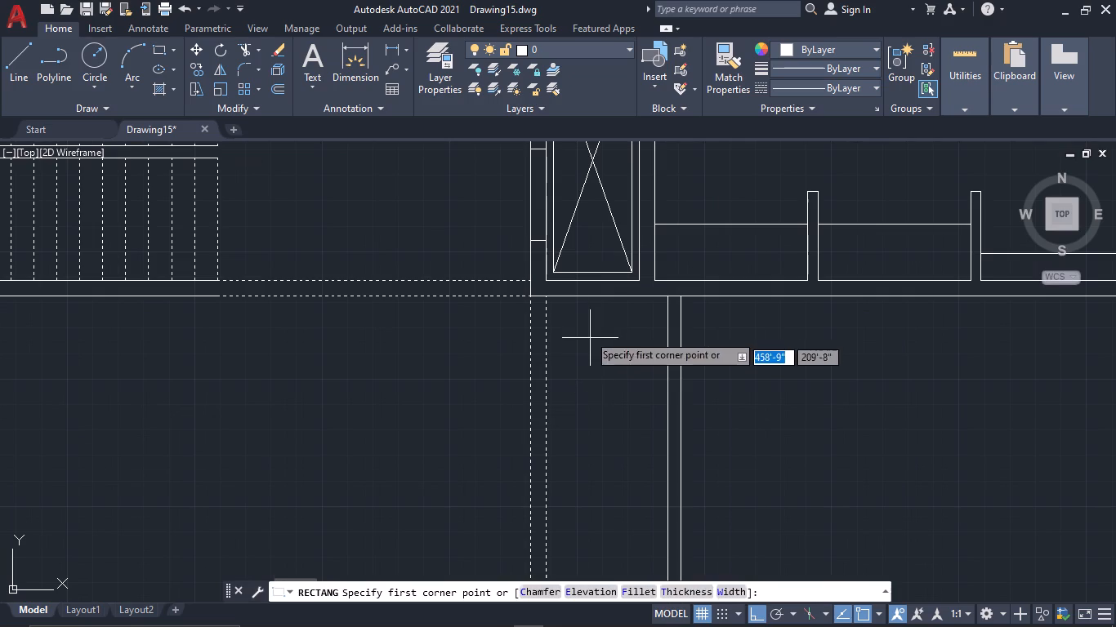
{"action": "scroll", "coordinate": [561, 307], "scroll_direction": "up", "scroll_amount": 4}
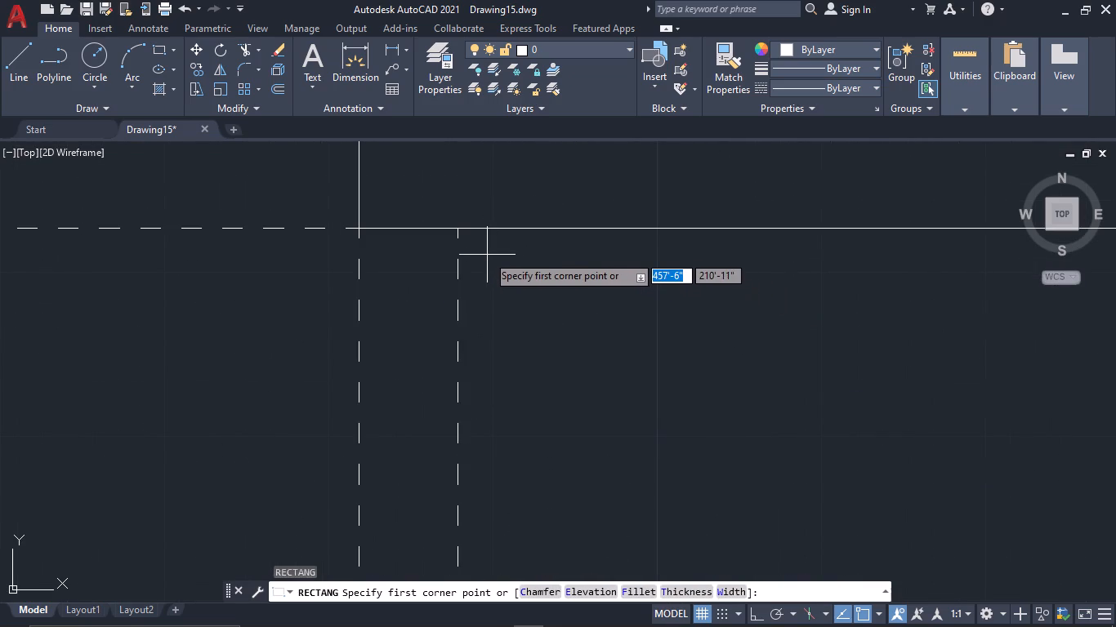
{"action": "left_click", "coordinate": [481, 247]}
{"action": "scroll", "coordinate": [784, 360], "scroll_direction": "down", "scroll_amount": 1}
{"action": "middle_click_drag", "start_coordinate": [784, 360], "coordinate": [453, 388]}
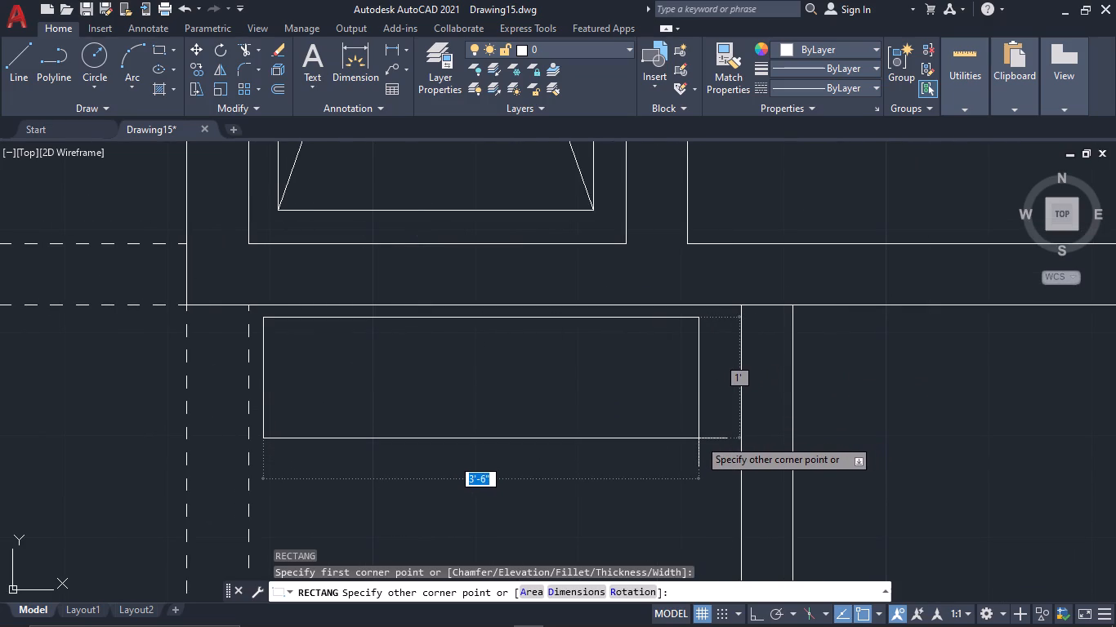
{"action": "scroll", "coordinate": [699, 438], "scroll_direction": "down", "scroll_amount": 2}
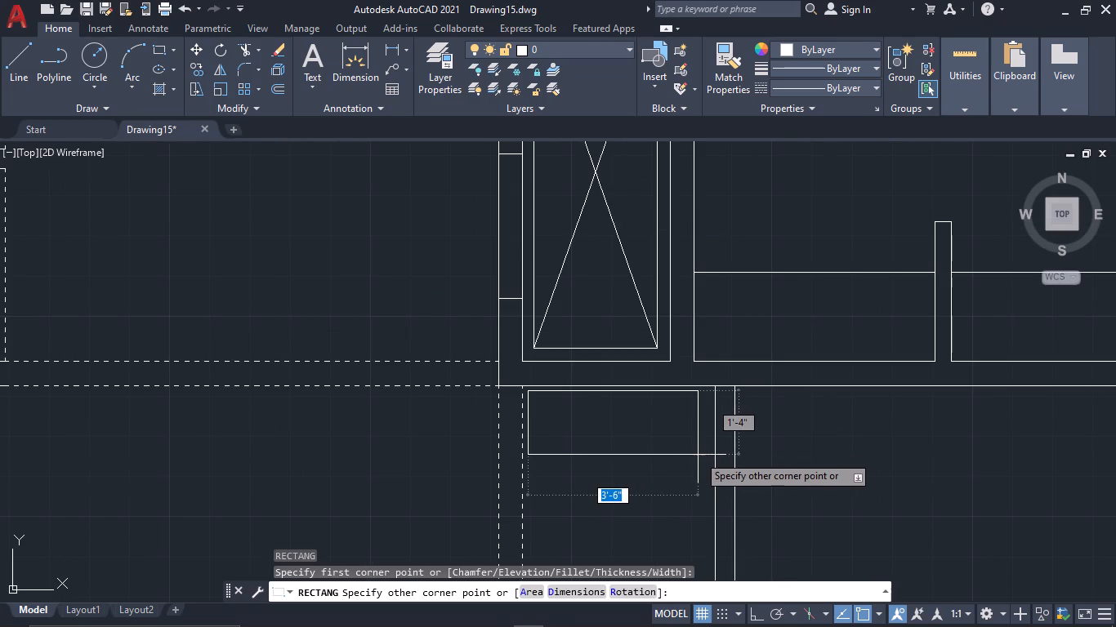
{"action": "left_click", "coordinate": [698, 455]}
{"action": "middle_click_drag", "start_coordinate": [627, 496], "coordinate": [636, 429]}
{"action": "key", "text": "Escape"}
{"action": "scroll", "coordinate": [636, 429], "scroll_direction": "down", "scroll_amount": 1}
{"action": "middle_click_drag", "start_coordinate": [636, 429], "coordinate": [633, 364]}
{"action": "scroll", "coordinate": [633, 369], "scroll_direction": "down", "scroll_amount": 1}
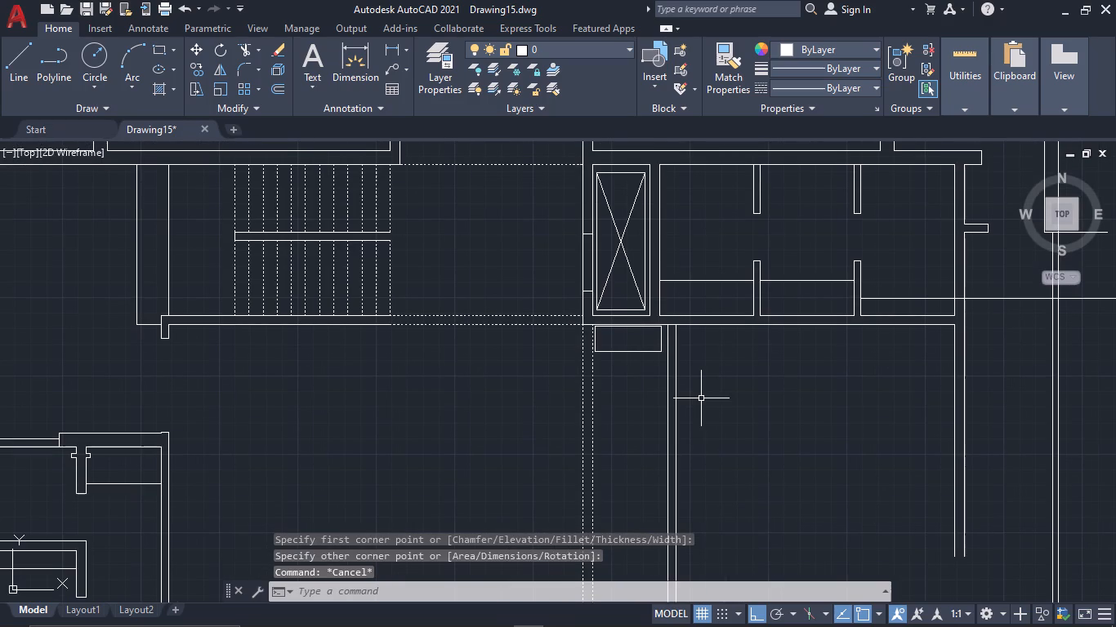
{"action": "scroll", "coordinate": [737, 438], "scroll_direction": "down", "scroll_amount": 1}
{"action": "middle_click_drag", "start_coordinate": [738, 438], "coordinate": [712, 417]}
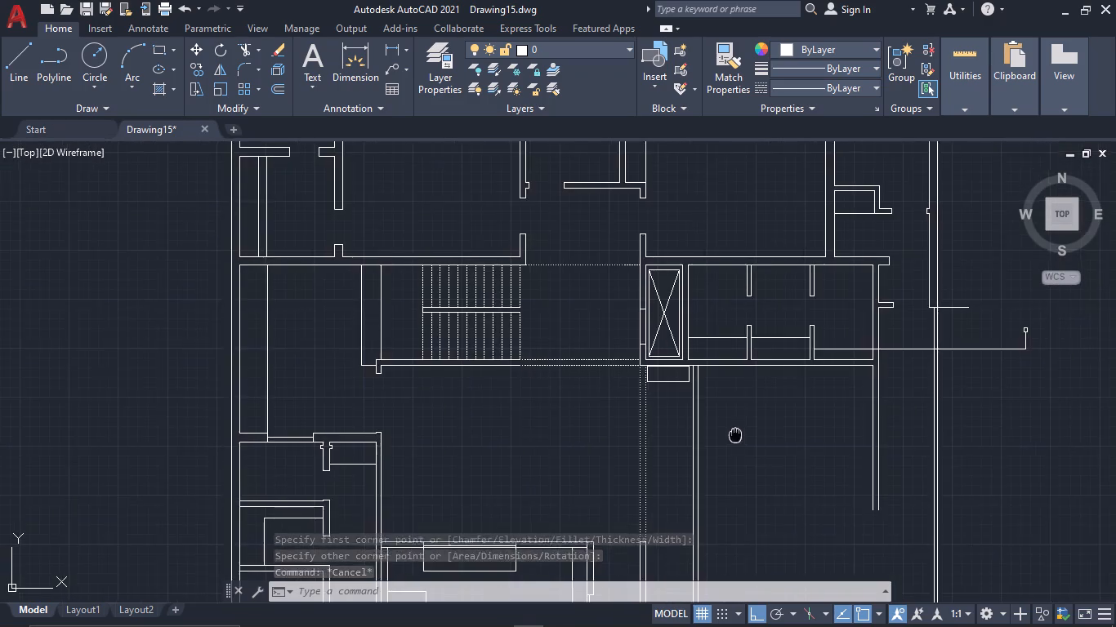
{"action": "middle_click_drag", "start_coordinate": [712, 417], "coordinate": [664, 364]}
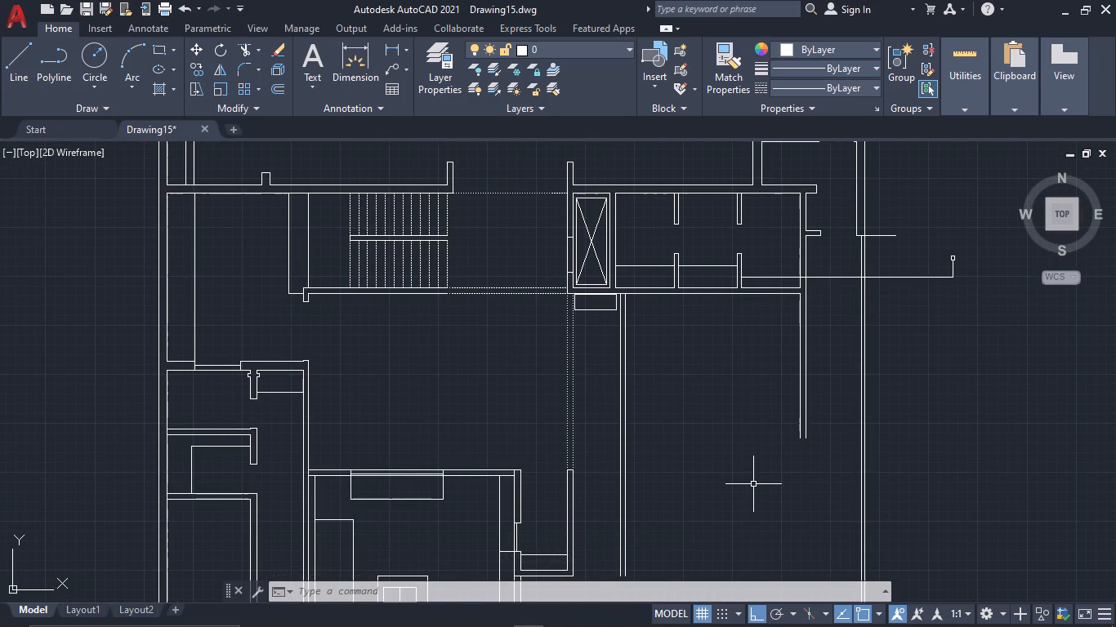
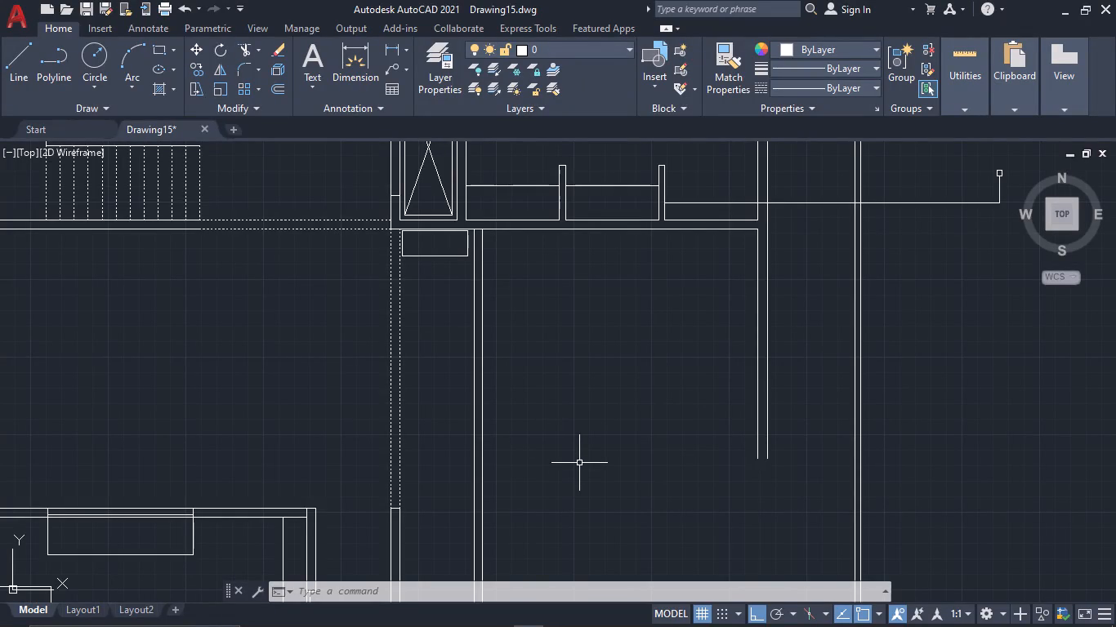
Draw a horizontal line closing the corridor's lower end, from the wall corner beside the niche to the partition wall's near face.
{"action": "middle_click_drag", "start_coordinate": [631, 476], "coordinate": [632, 388]}
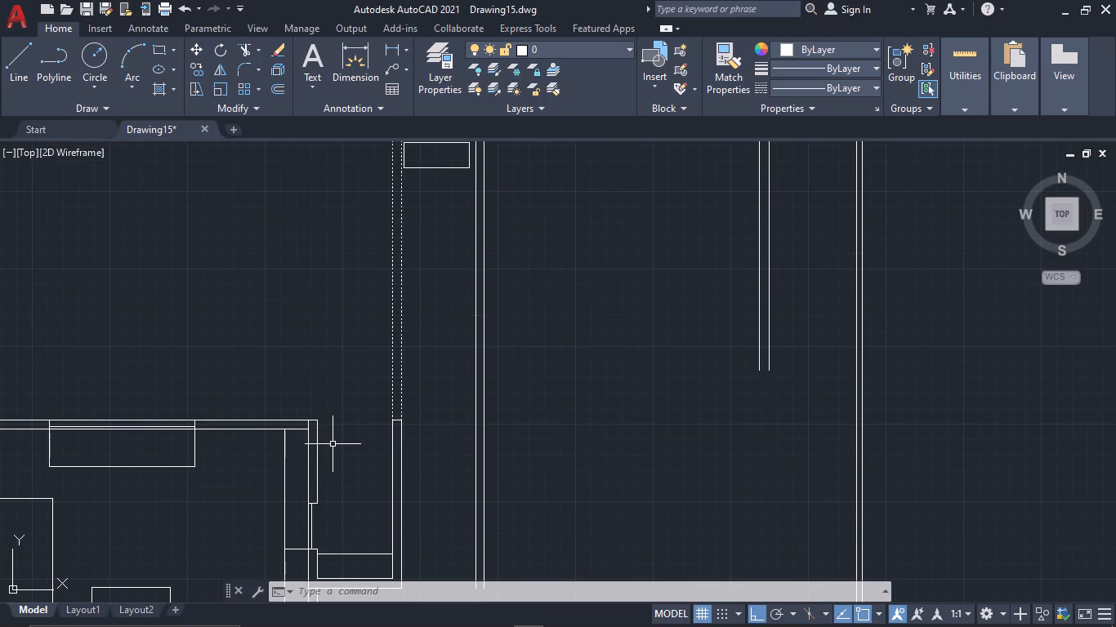
{"action": "key", "text": "l"}
{"action": "key", "text": "space"}
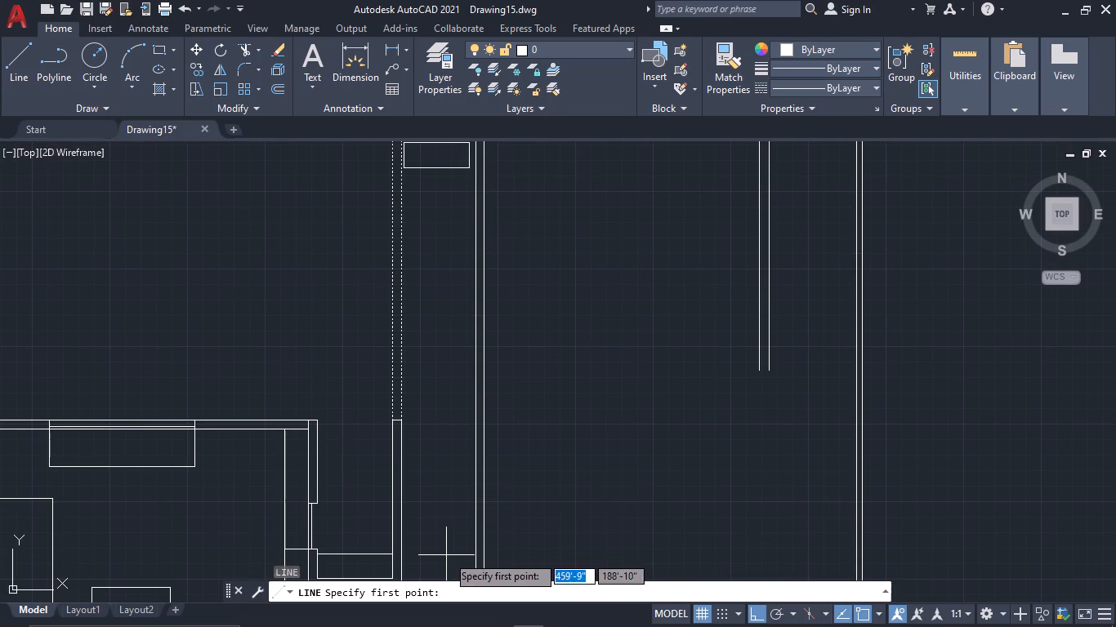
{"action": "middle_click_drag", "start_coordinate": [404, 459], "coordinate": [444, 361]}
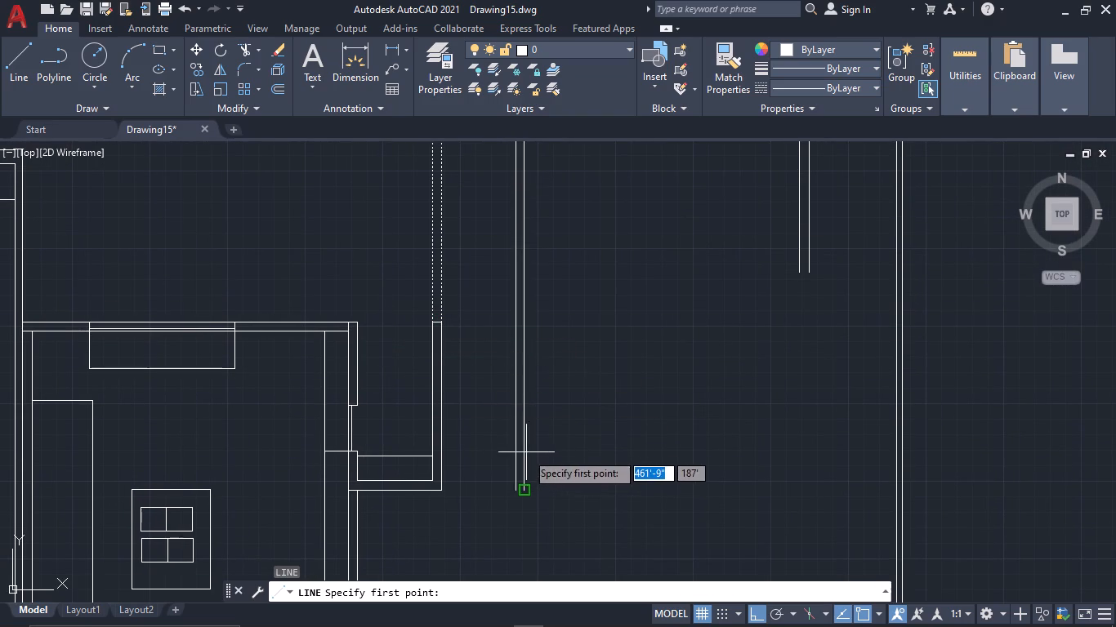
{"action": "middle_click_drag", "start_coordinate": [625, 393], "coordinate": [612, 364]}
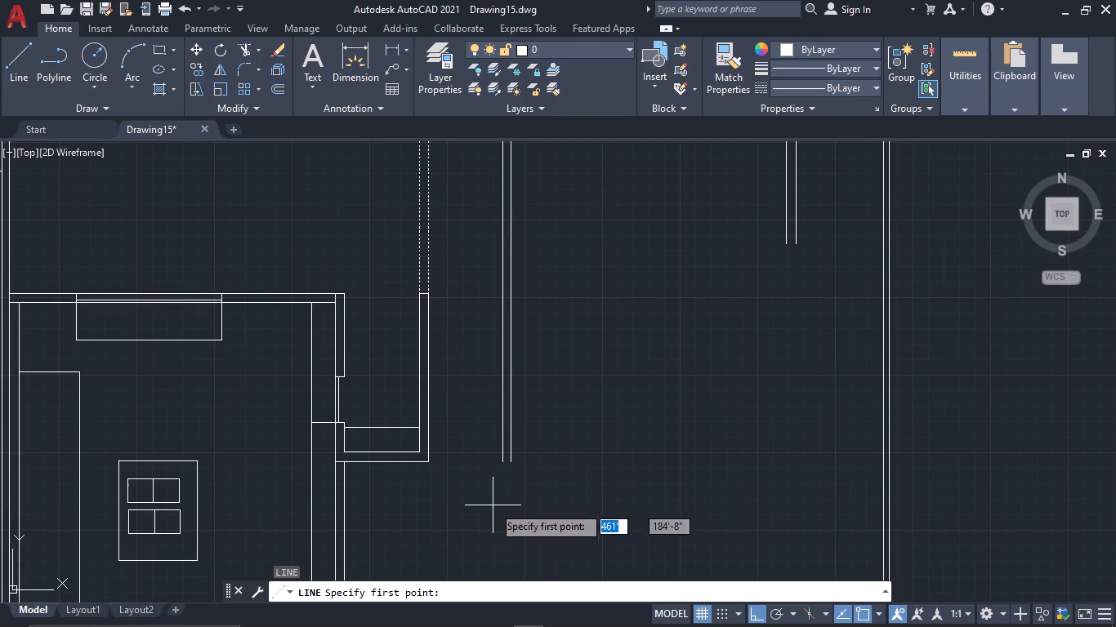
{"action": "scroll", "coordinate": [431, 518], "scroll_direction": "up", "scroll_amount": 2}
{"action": "left_click", "coordinate": [419, 379]}
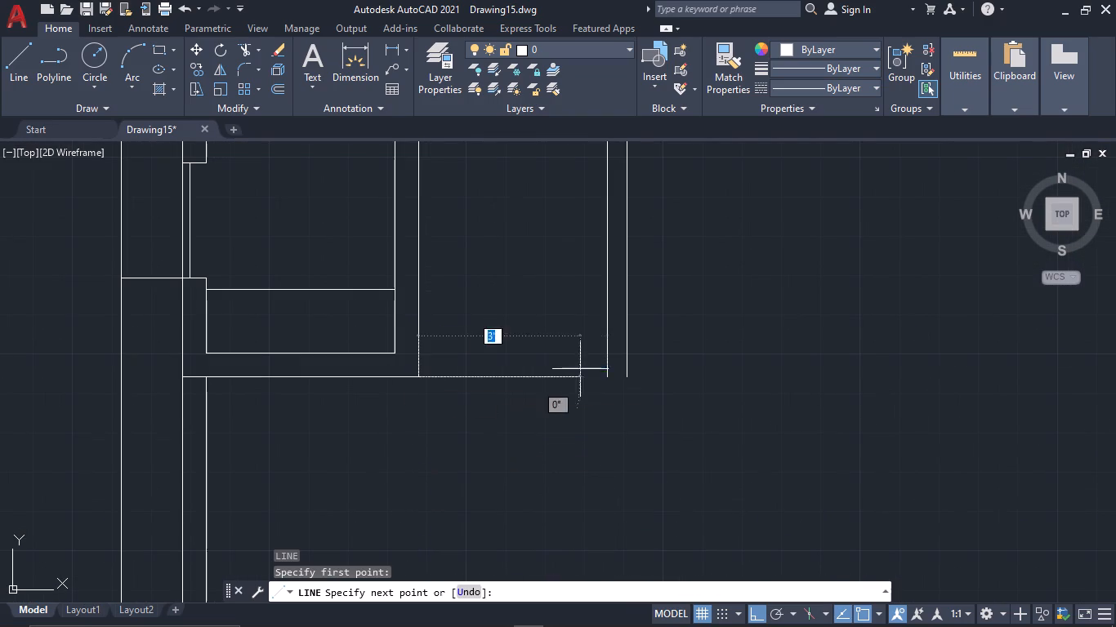
{"action": "left_click", "coordinate": [605, 381]}
{"action": "key", "text": "Escape"}
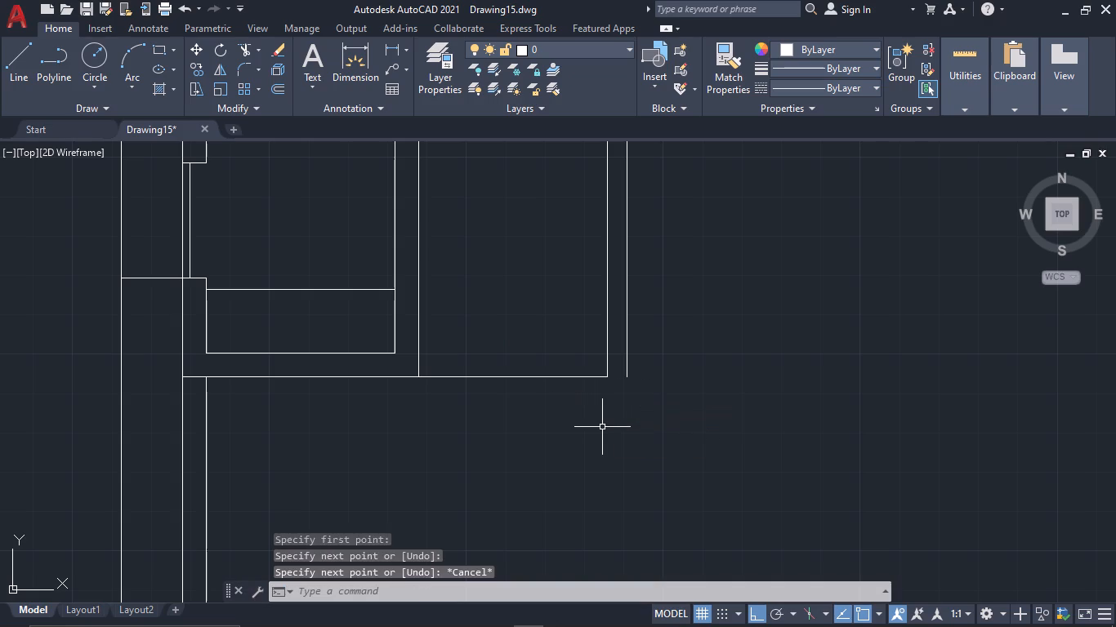
Measure the width across the corridor's lower end with a temporary dimension.
{"action": "scroll", "coordinate": [602, 423], "scroll_direction": "down", "scroll_amount": 1}
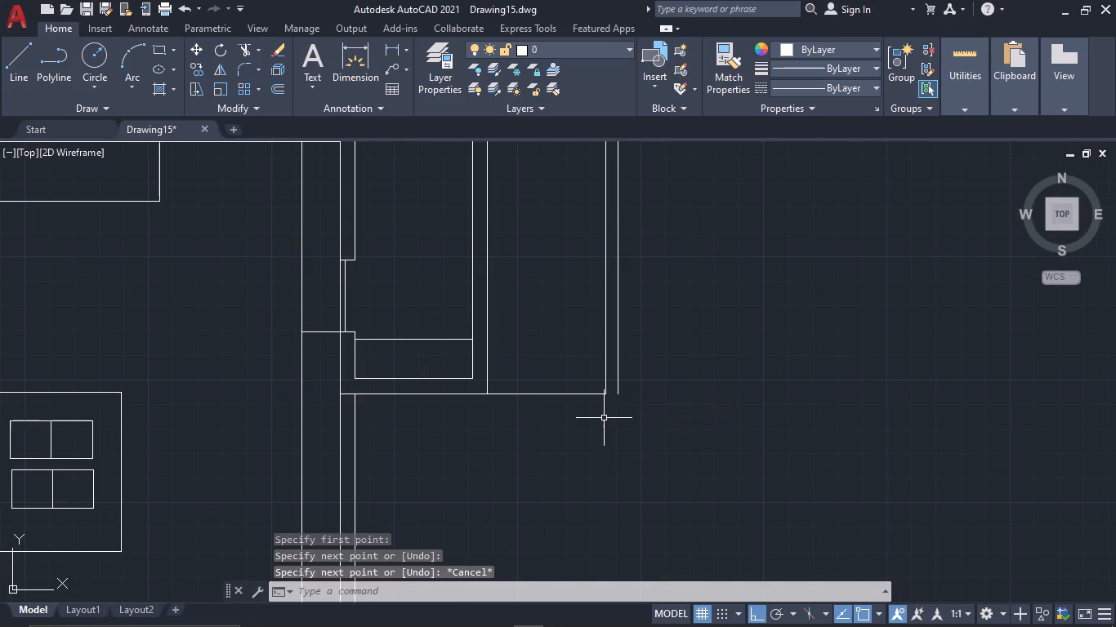
{"action": "scroll", "coordinate": [643, 411], "scroll_direction": "down", "scroll_amount": 2}
{"action": "middle_click", "coordinate": [645, 403]}
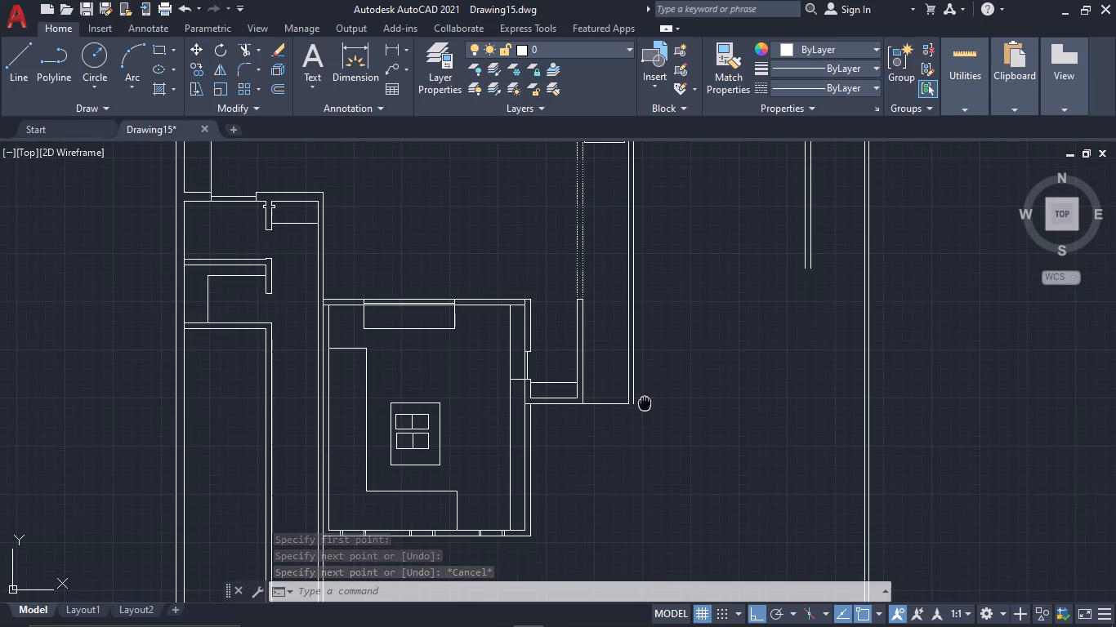
{"action": "scroll", "coordinate": [645, 403], "scroll_direction": "up", "scroll_amount": 2}
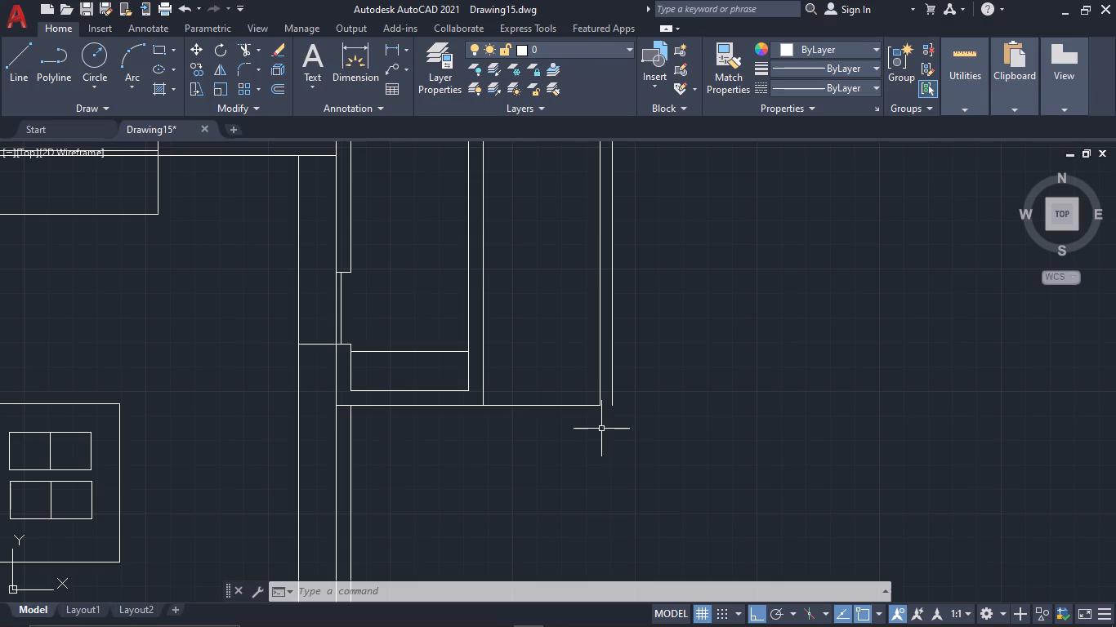
{"action": "type", "text": "DIM"}
{"action": "key", "text": "space"}
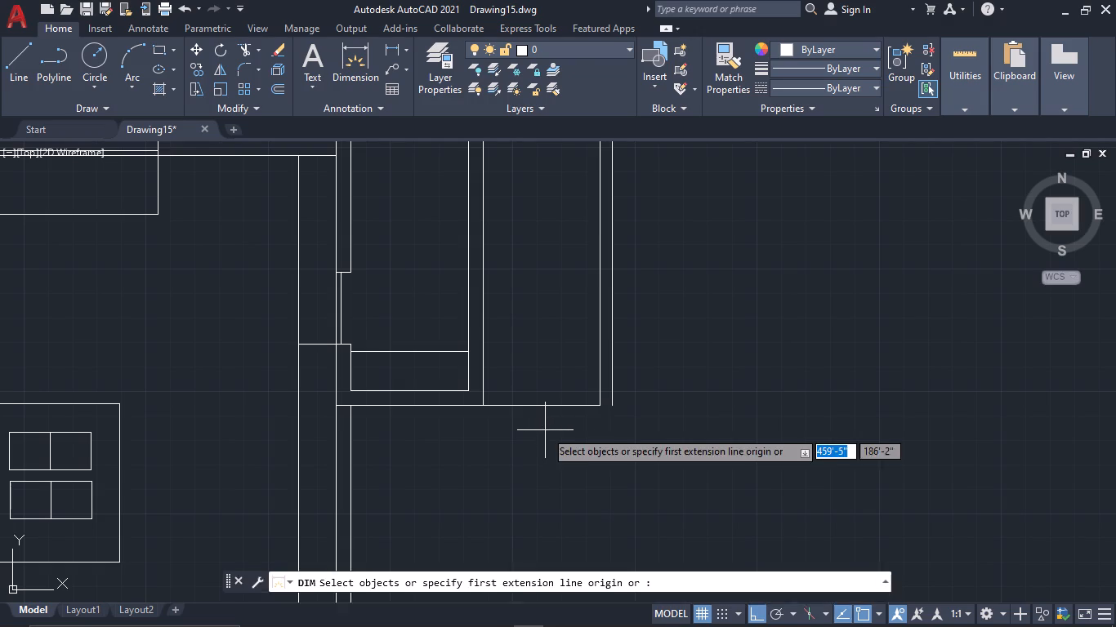
{"action": "scroll", "coordinate": [489, 423], "scroll_direction": "up", "scroll_amount": 2}
{"action": "left_click", "coordinate": [469, 376]}
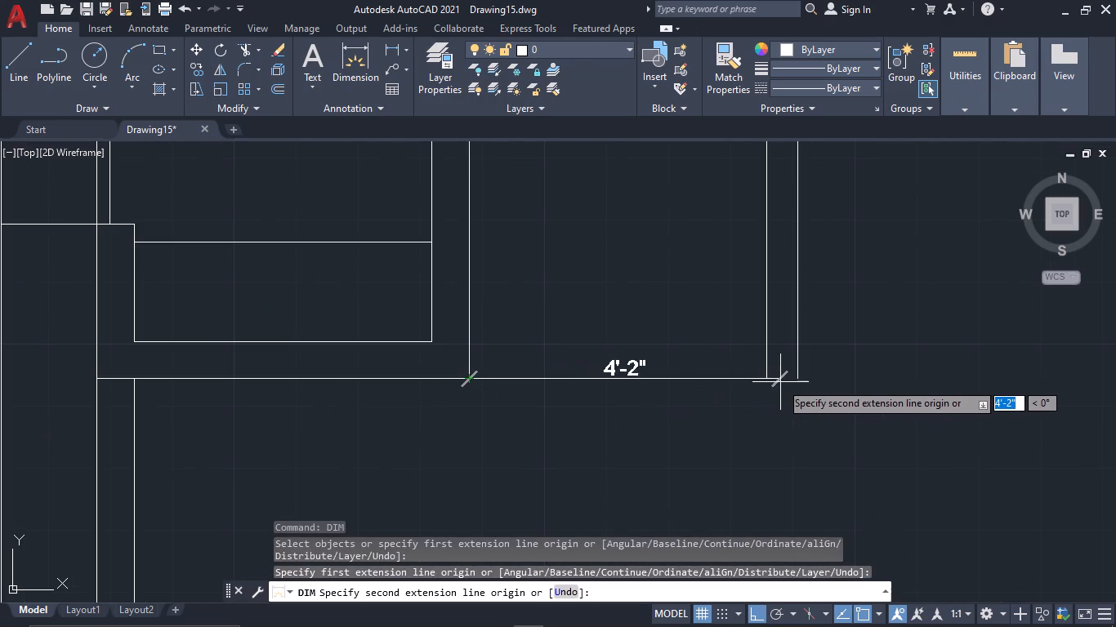
{"action": "key", "text": "Escape"}
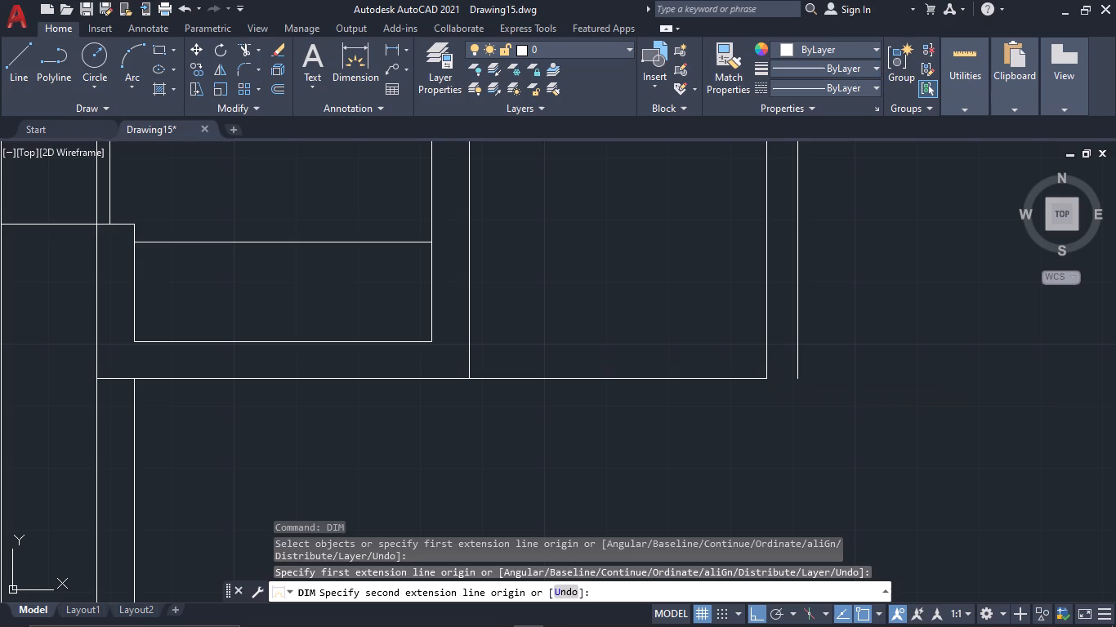
Draw a horizontal line from the partition wall into the adjoining room, slightly above the partition's end and level with the niche's bottom line.
{"action": "key", "text": "l"}
{"action": "key", "text": "space"}
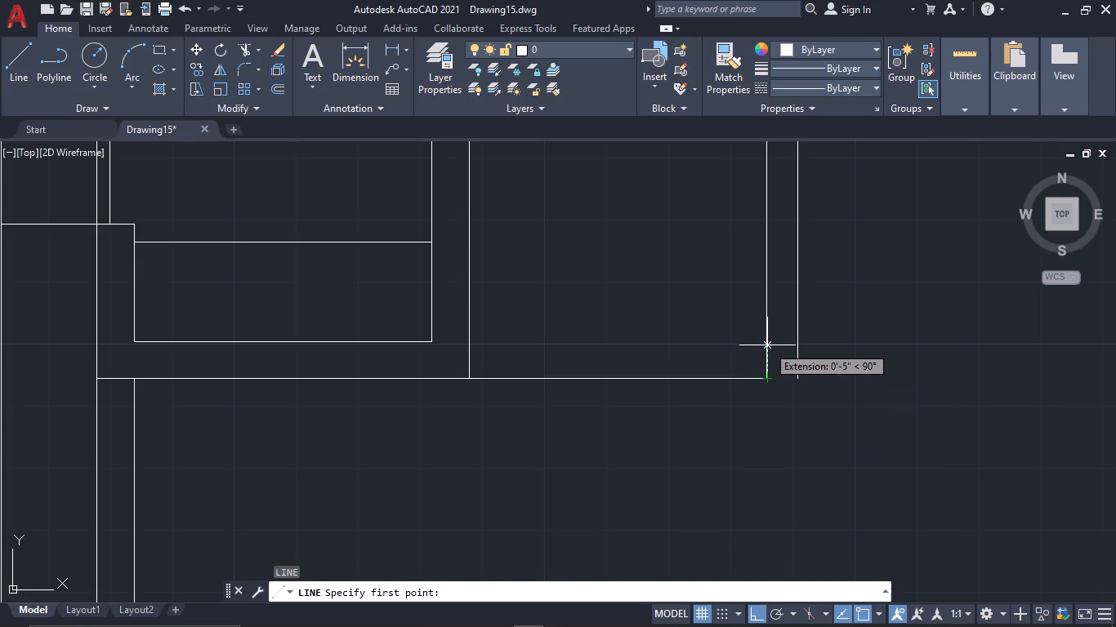
{"action": "left_click", "coordinate": [767, 341]}
{"action": "scroll", "coordinate": [1002, 342], "scroll_direction": "down", "scroll_amount": 2}
{"action": "middle_click_drag", "start_coordinate": [1002, 342], "coordinate": [501, 419]}
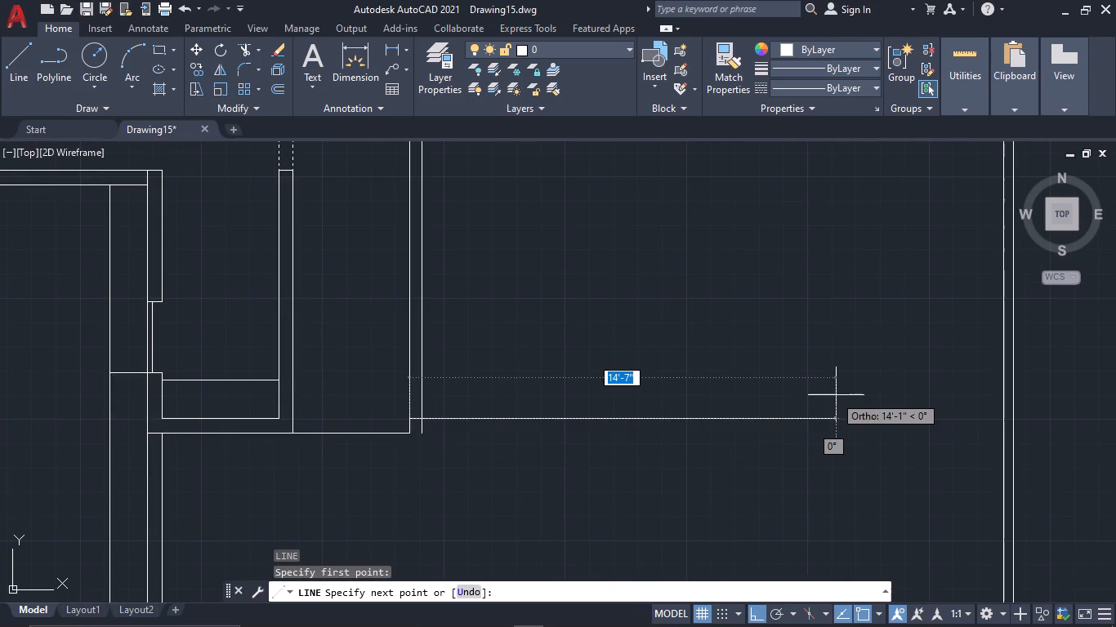
{"action": "scroll", "coordinate": [836, 395], "scroll_direction": "down", "scroll_amount": 2}
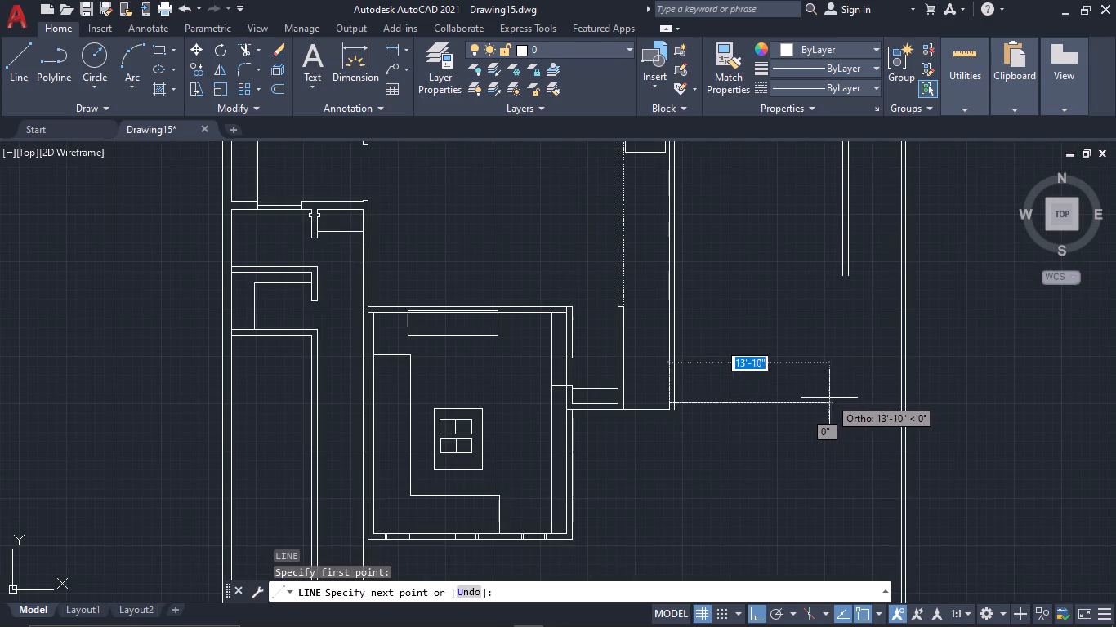
{"action": "left_click", "coordinate": [792, 409]}
{"action": "key", "text": "Escape"}
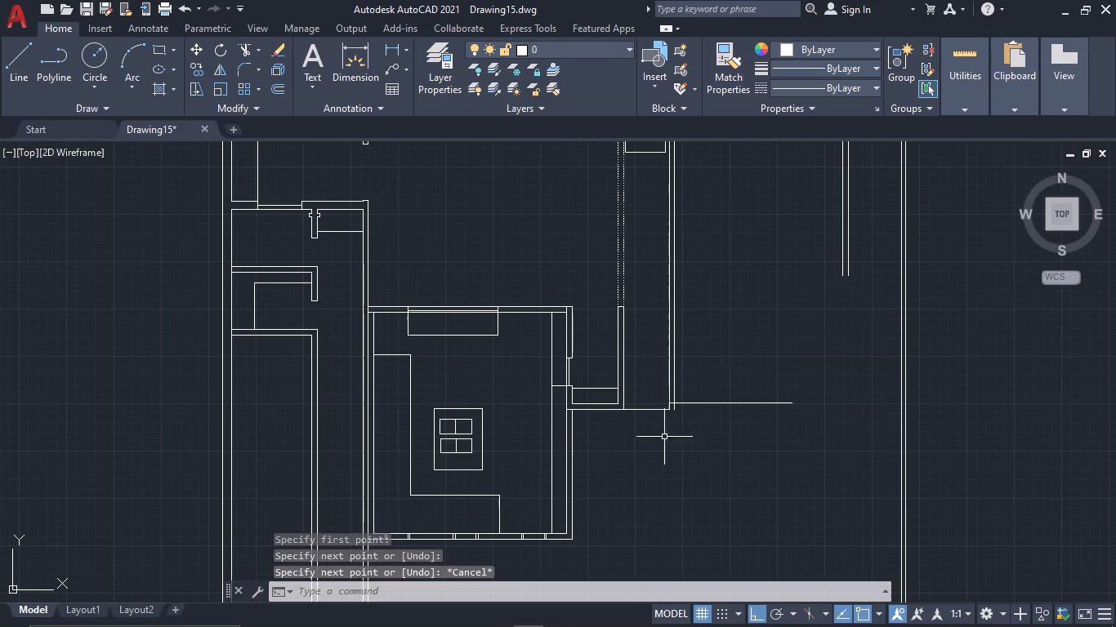
Draw a second horizontal line parallel below it, starting at the lower end of the partition wall's room-side face.
{"action": "scroll", "coordinate": [645, 438], "scroll_direction": "up", "scroll_amount": 3}
{"action": "middle_click_drag", "start_coordinate": [738, 411], "coordinate": [498, 437]}
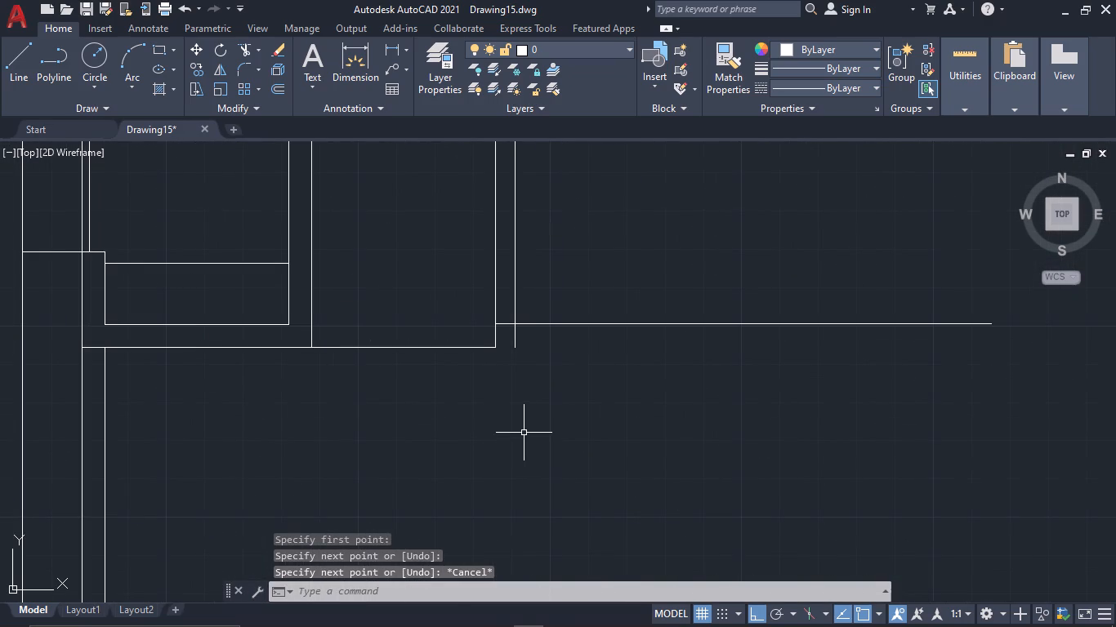
{"action": "key", "text": "l"}
{"action": "key", "text": "space"}
{"action": "left_click_drag", "start_coordinate": [515, 350], "coordinate": [537, 353]}
{"action": "left_click", "coordinate": [773, 356]}
{"action": "middle_click_drag", "start_coordinate": [762, 374], "coordinate": [690, 388]}
{"action": "key", "text": "Escape"}
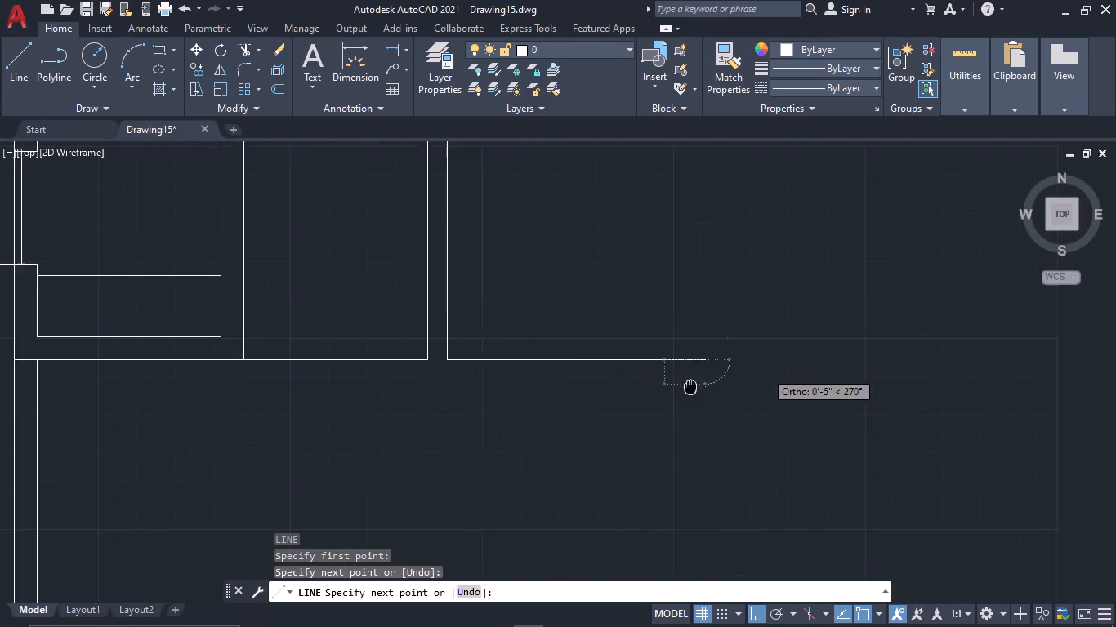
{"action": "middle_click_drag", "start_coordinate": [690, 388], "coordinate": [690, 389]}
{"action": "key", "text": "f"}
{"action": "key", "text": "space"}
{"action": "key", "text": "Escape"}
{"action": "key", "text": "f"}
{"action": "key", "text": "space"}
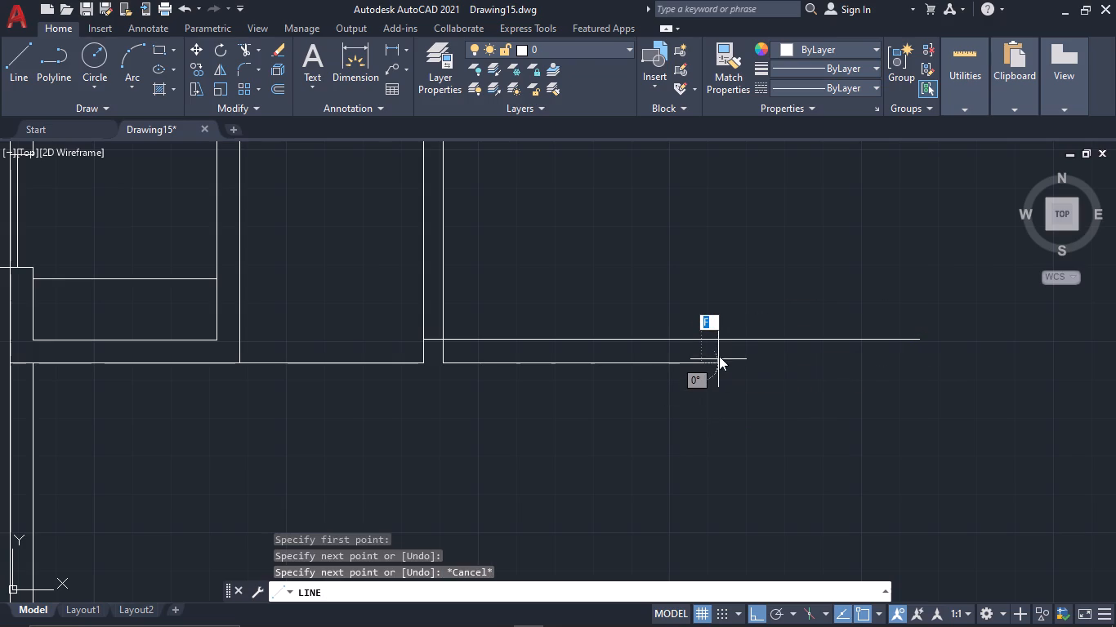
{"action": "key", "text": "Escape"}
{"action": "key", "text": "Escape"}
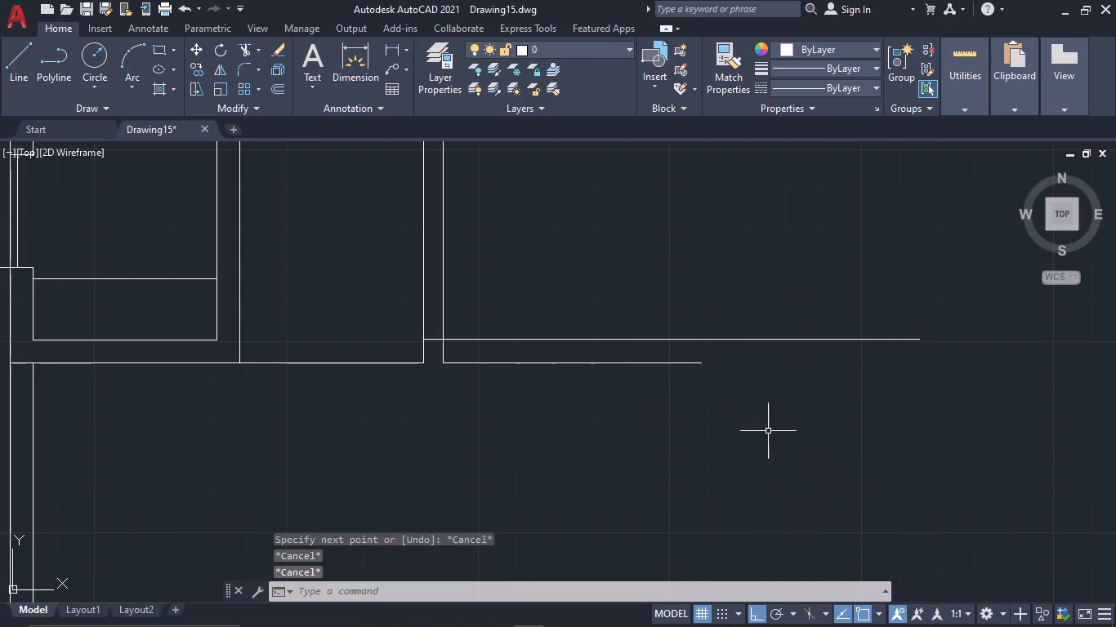
Fillet the two new horizontal lines with the inner and outer lines of the room's far wall, using radius 0, to form a square corner.
{"action": "key", "text": "f"}
{"action": "key", "text": "space"}
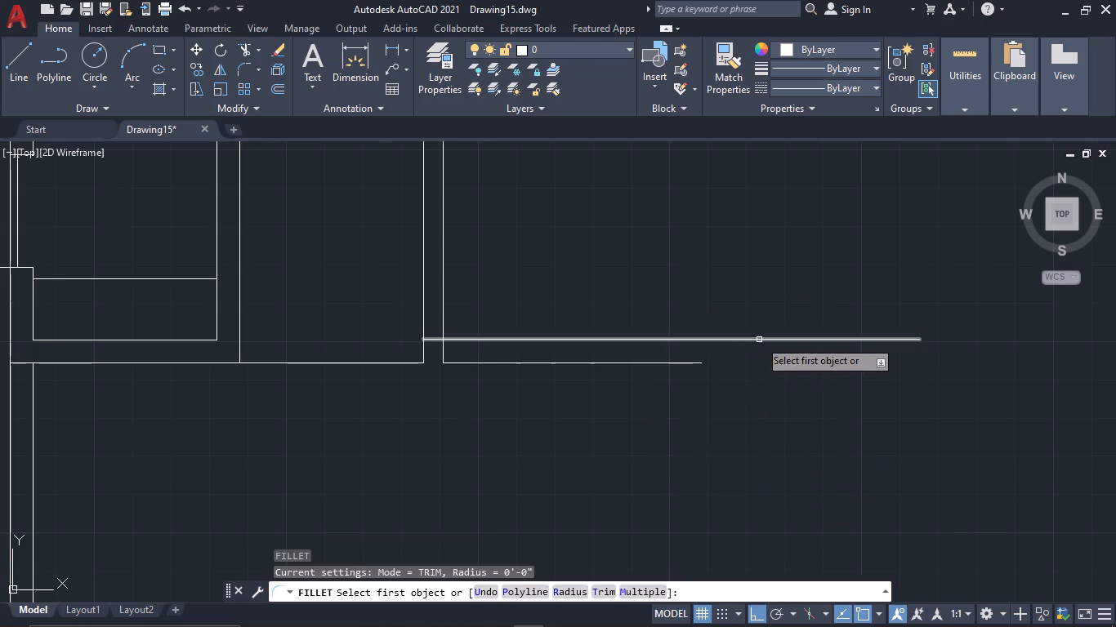
{"action": "left_click", "coordinate": [759, 340]}
{"action": "scroll", "coordinate": [785, 352], "scroll_direction": "down", "scroll_amount": 1}
{"action": "middle_click_drag", "start_coordinate": [785, 351], "coordinate": [614, 449]}
{"action": "scroll", "coordinate": [614, 450], "scroll_direction": "down", "scroll_amount": 2}
{"action": "left_click", "coordinate": [697, 318]}
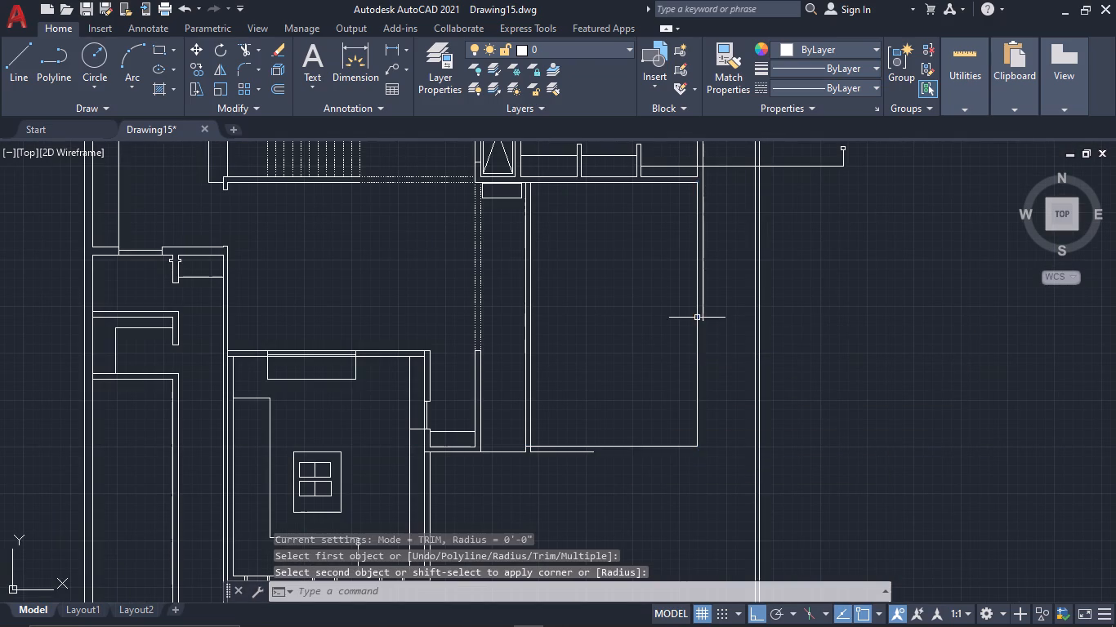
{"action": "key", "text": "f"}
{"action": "key", "text": "space"}
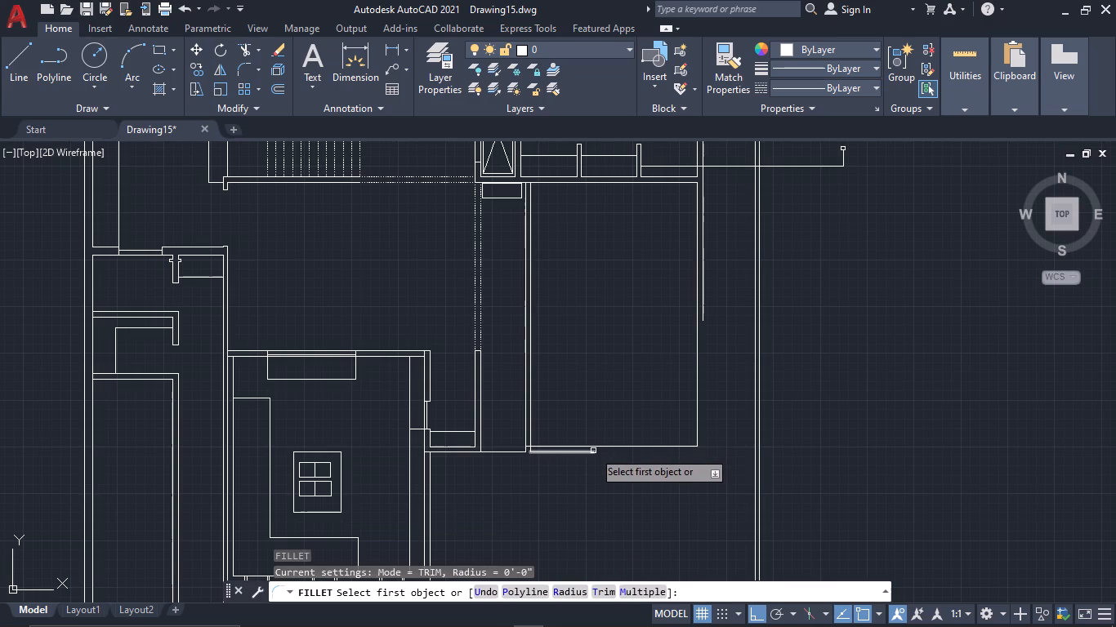
{"action": "left_click", "coordinate": [593, 451]}
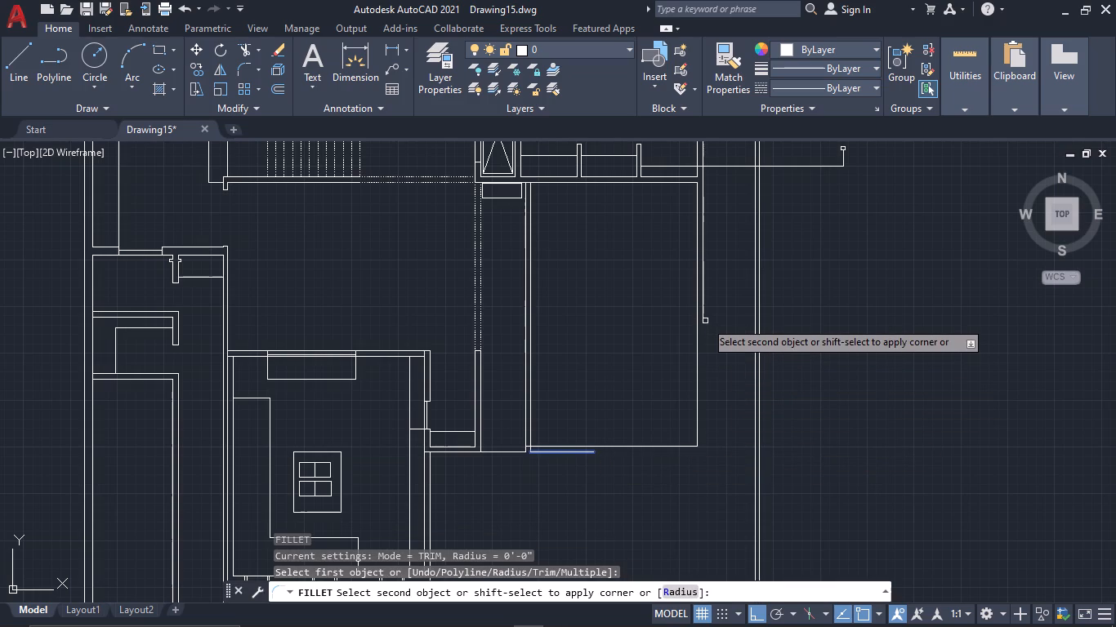
{"action": "left_click", "coordinate": [704, 318]}
{"action": "scroll", "coordinate": [618, 471], "scroll_direction": "up", "scroll_amount": 2}
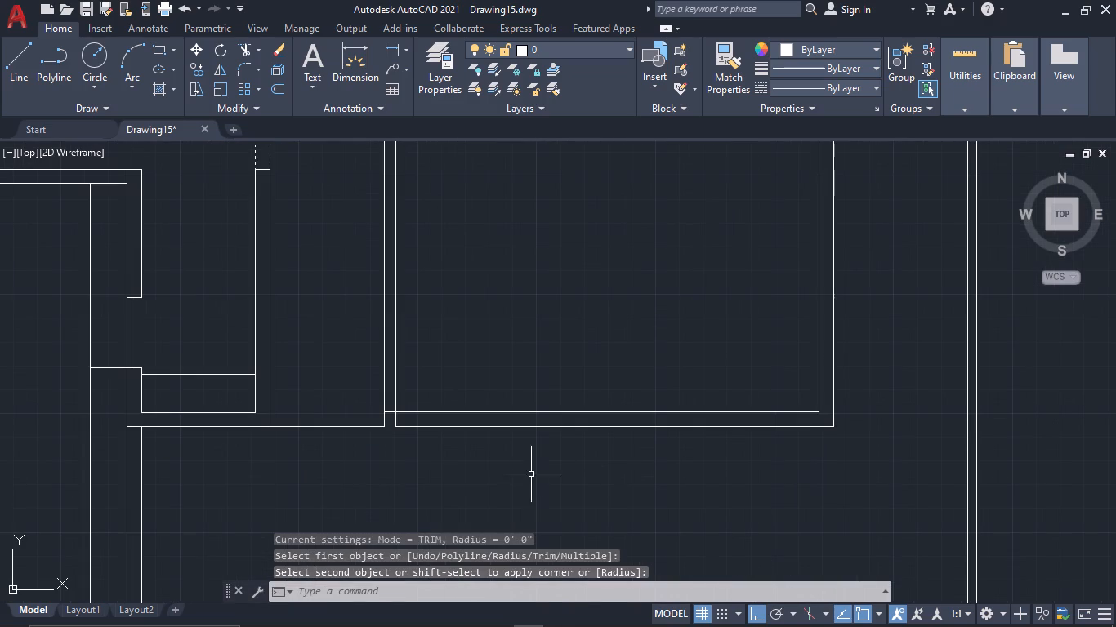
{"action": "key", "text": "Escape"}
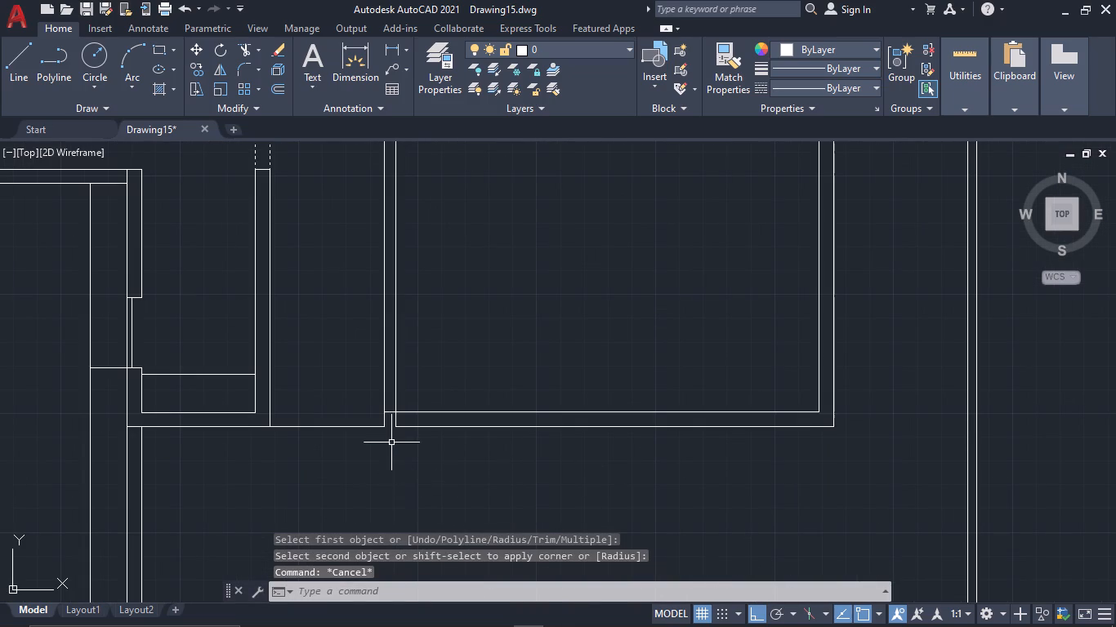
Extend the bottom wall's outer line across the partition wall's end to meet the line closing the corridor.
{"action": "middle_click_drag", "start_coordinate": [390, 440], "coordinate": [404, 451]}
{"action": "scroll", "coordinate": [396, 447], "scroll_direction": "up", "scroll_amount": 2}
{"action": "scroll", "coordinate": [458, 469], "scroll_direction": "down", "scroll_amount": 1}
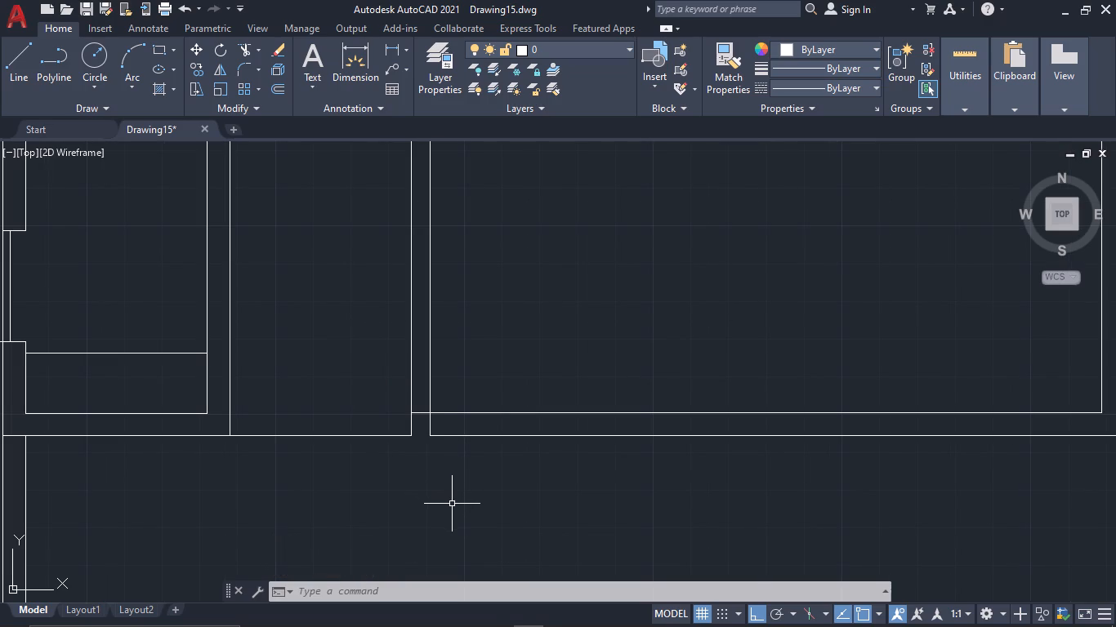
{"action": "key", "text": "e"}
{"action": "key", "text": "x"}
{"action": "key", "text": "space"}
{"action": "scroll", "coordinate": [441, 482], "scroll_direction": "up", "scroll_amount": 2}
{"action": "left_click", "coordinate": [433, 373]}
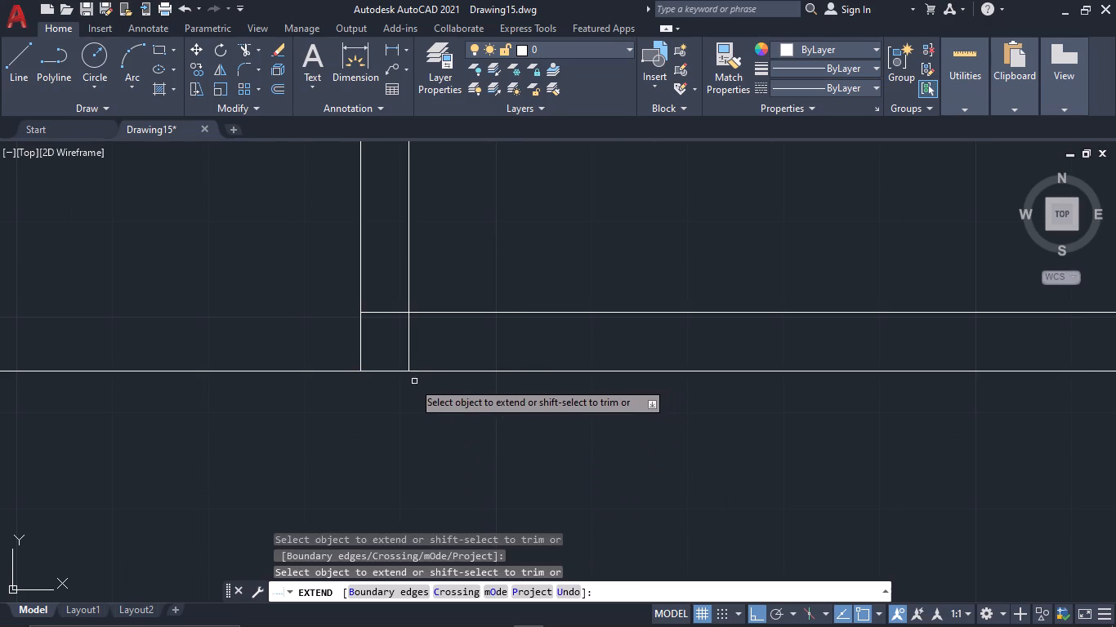
{"action": "key", "text": "Escape"}
Trim the overlapping inner line segments where the partition wall meets the room's new bottom wall.
{"action": "type", "text": "TR"}
{"action": "key", "text": "space"}
{"action": "left_click_drag", "start_coordinate": [427, 346], "coordinate": [392, 324]}
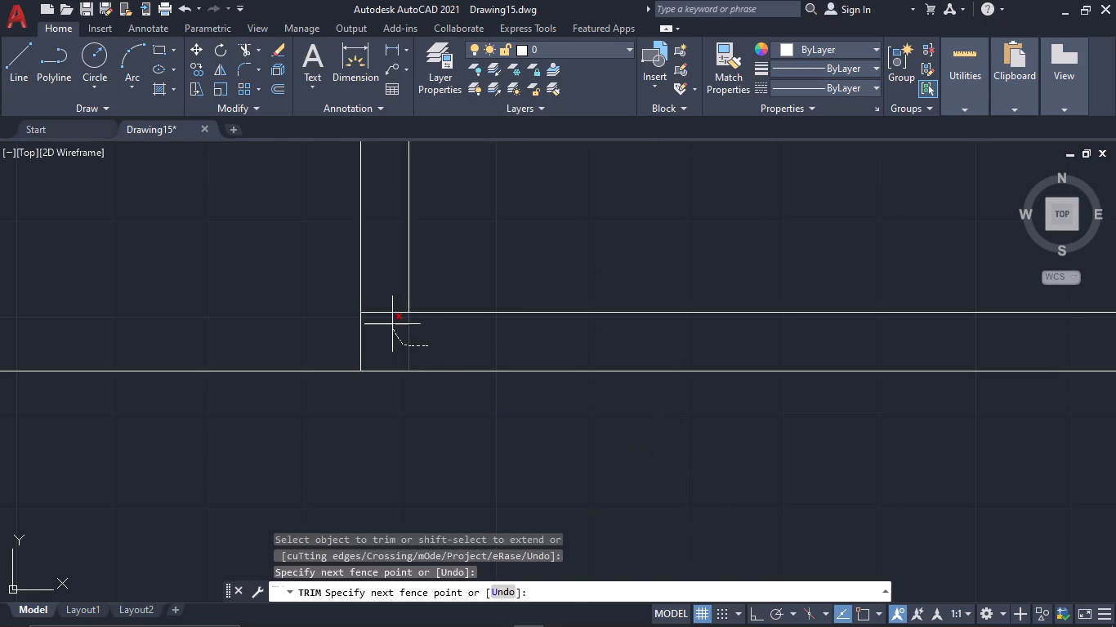
{"action": "left_click_drag", "start_coordinate": [392, 324], "coordinate": [388, 300]}
{"action": "scroll", "coordinate": [413, 376], "scroll_direction": "down", "scroll_amount": 2}
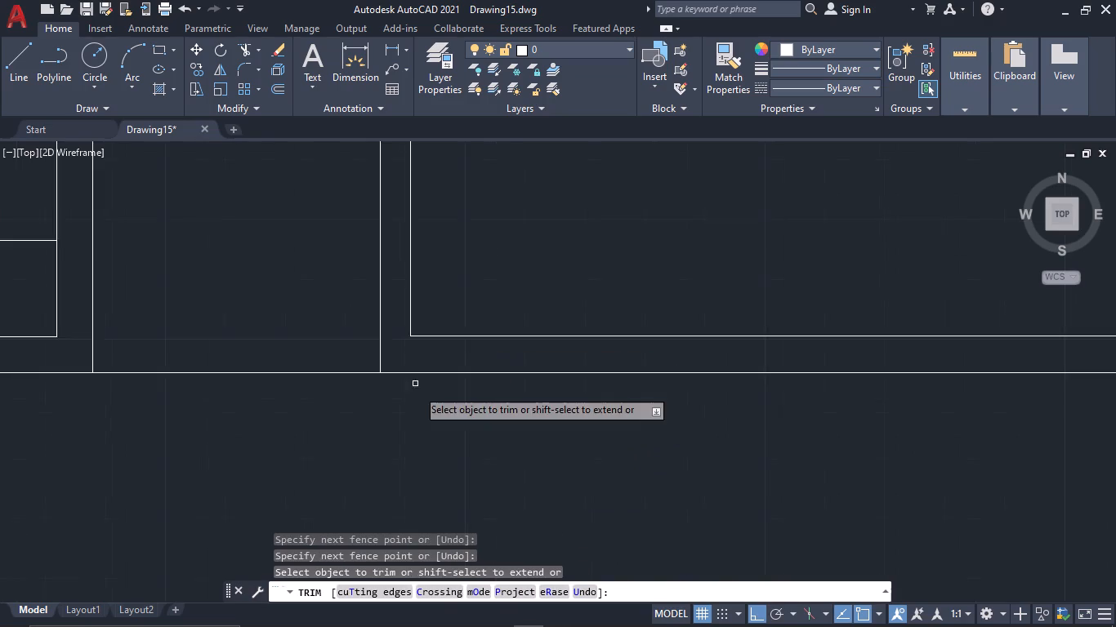
{"action": "scroll", "coordinate": [418, 390], "scroll_direction": "down", "scroll_amount": 3}
{"action": "middle_click_drag", "start_coordinate": [418, 390], "coordinate": [446, 434]}
{"action": "key", "text": "Escape"}
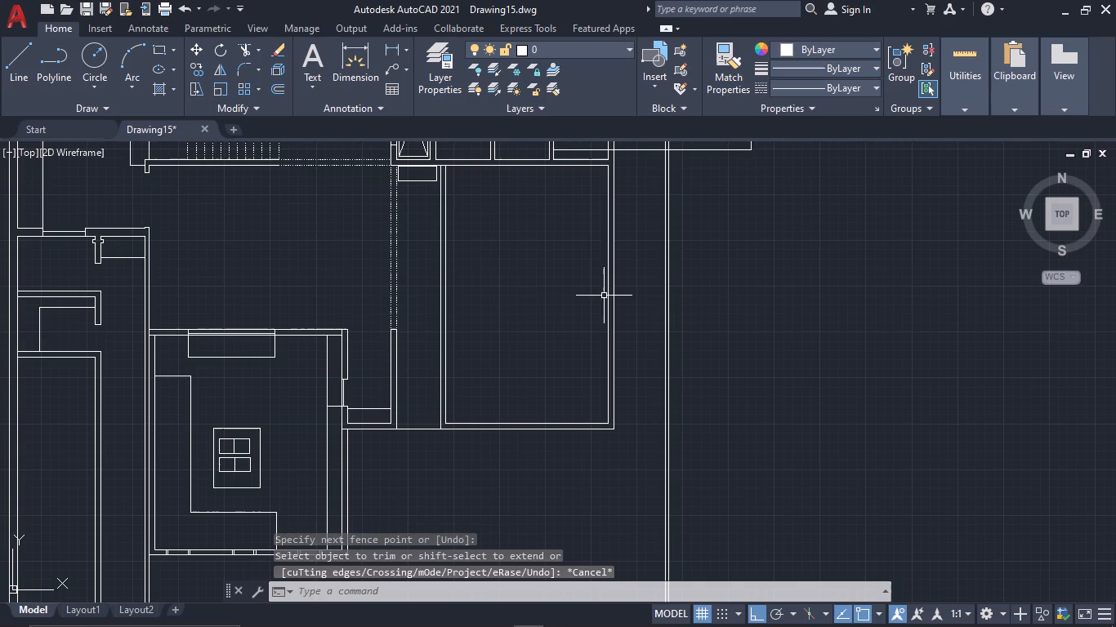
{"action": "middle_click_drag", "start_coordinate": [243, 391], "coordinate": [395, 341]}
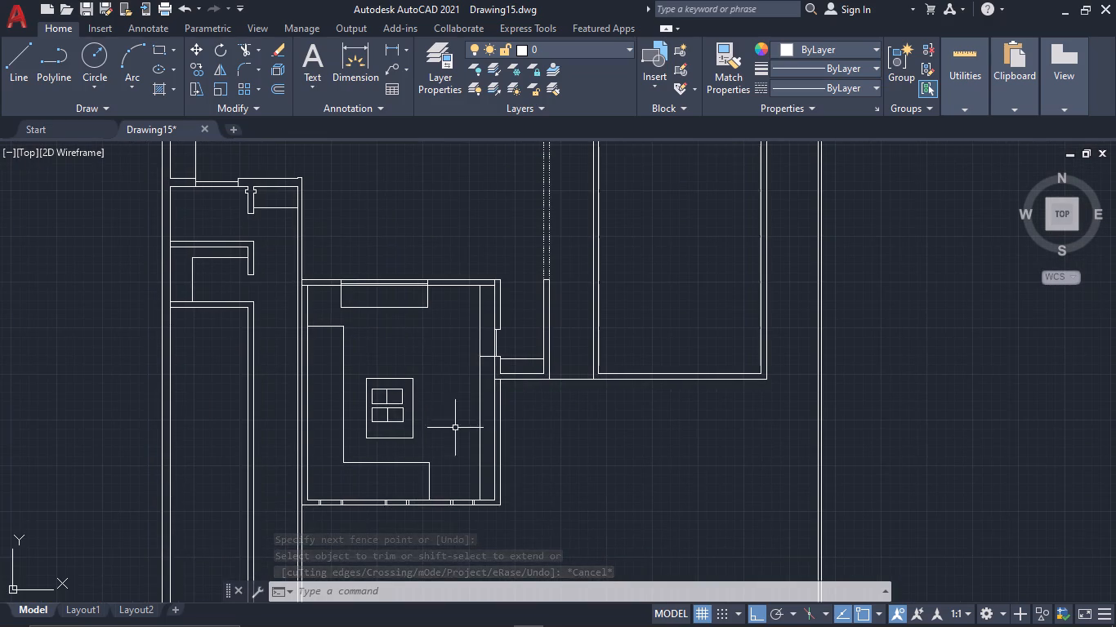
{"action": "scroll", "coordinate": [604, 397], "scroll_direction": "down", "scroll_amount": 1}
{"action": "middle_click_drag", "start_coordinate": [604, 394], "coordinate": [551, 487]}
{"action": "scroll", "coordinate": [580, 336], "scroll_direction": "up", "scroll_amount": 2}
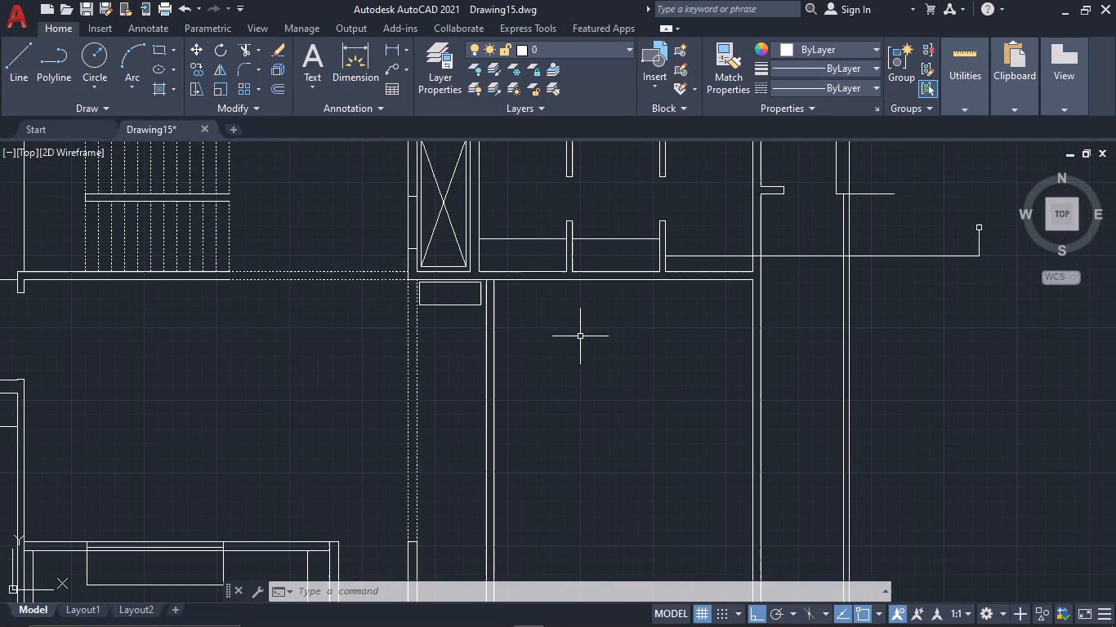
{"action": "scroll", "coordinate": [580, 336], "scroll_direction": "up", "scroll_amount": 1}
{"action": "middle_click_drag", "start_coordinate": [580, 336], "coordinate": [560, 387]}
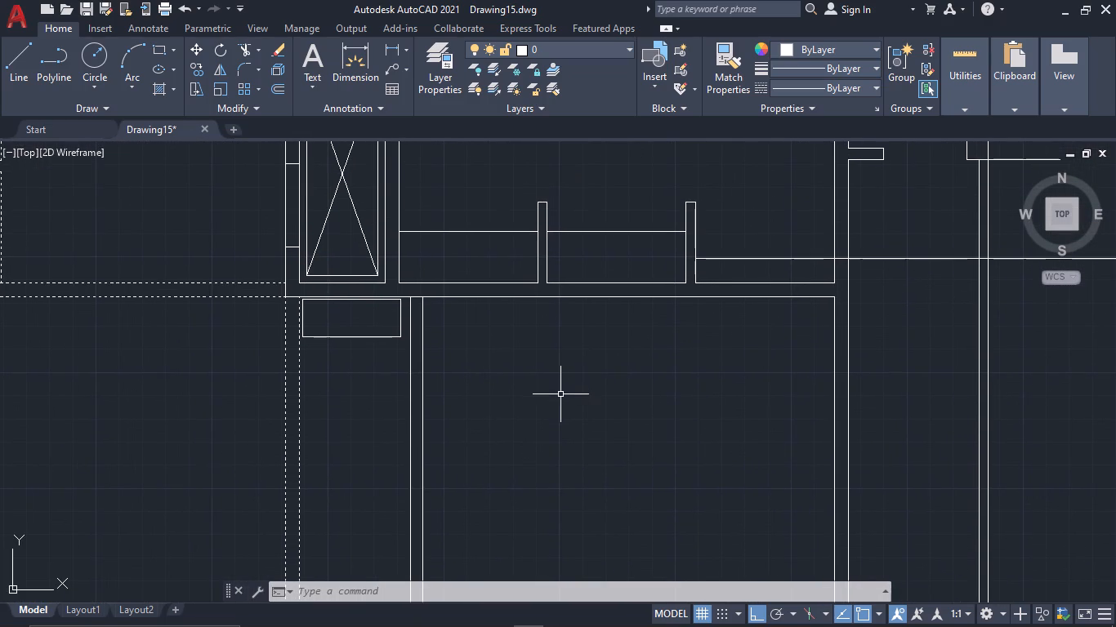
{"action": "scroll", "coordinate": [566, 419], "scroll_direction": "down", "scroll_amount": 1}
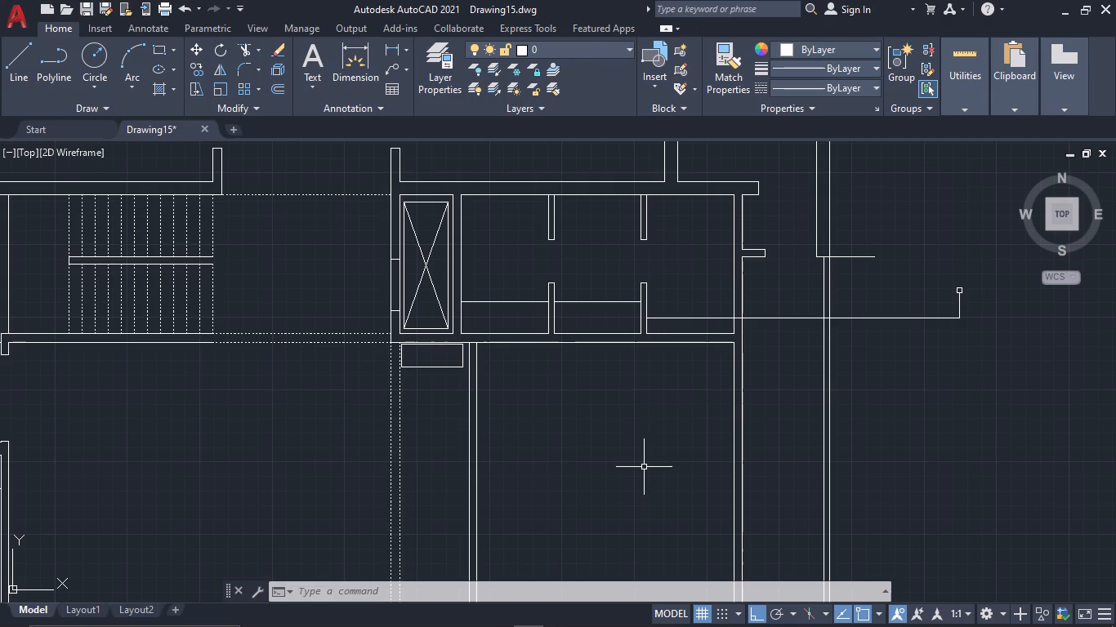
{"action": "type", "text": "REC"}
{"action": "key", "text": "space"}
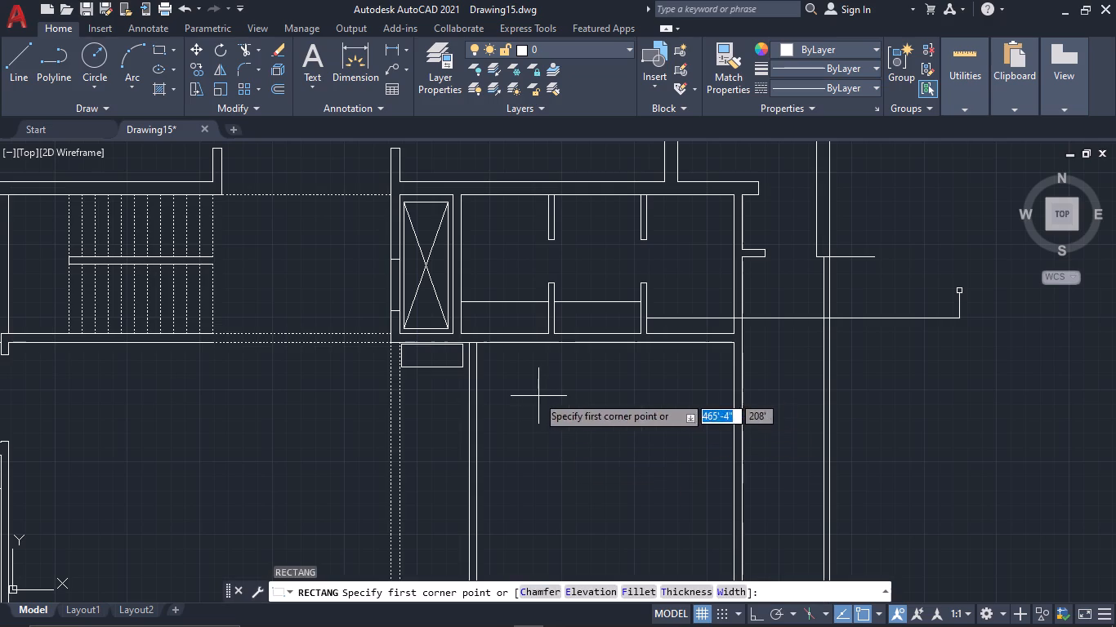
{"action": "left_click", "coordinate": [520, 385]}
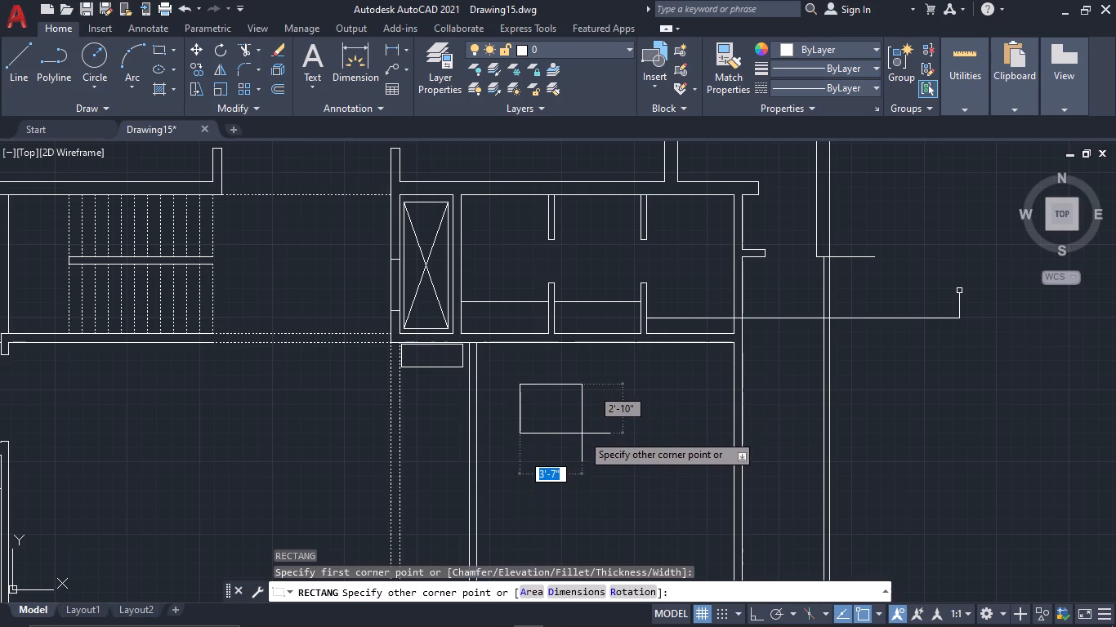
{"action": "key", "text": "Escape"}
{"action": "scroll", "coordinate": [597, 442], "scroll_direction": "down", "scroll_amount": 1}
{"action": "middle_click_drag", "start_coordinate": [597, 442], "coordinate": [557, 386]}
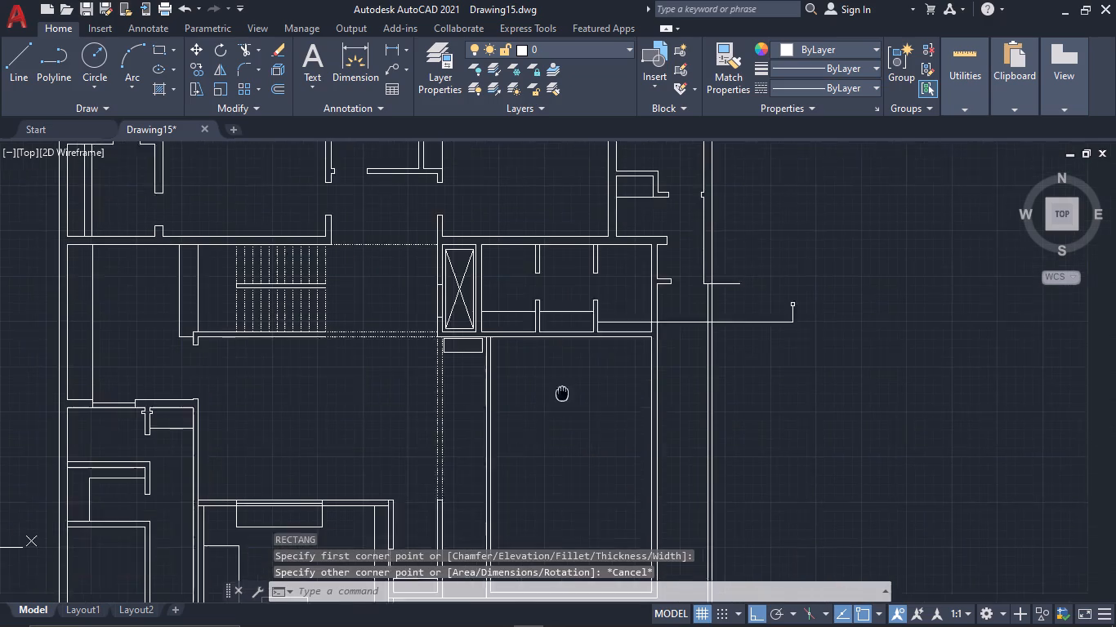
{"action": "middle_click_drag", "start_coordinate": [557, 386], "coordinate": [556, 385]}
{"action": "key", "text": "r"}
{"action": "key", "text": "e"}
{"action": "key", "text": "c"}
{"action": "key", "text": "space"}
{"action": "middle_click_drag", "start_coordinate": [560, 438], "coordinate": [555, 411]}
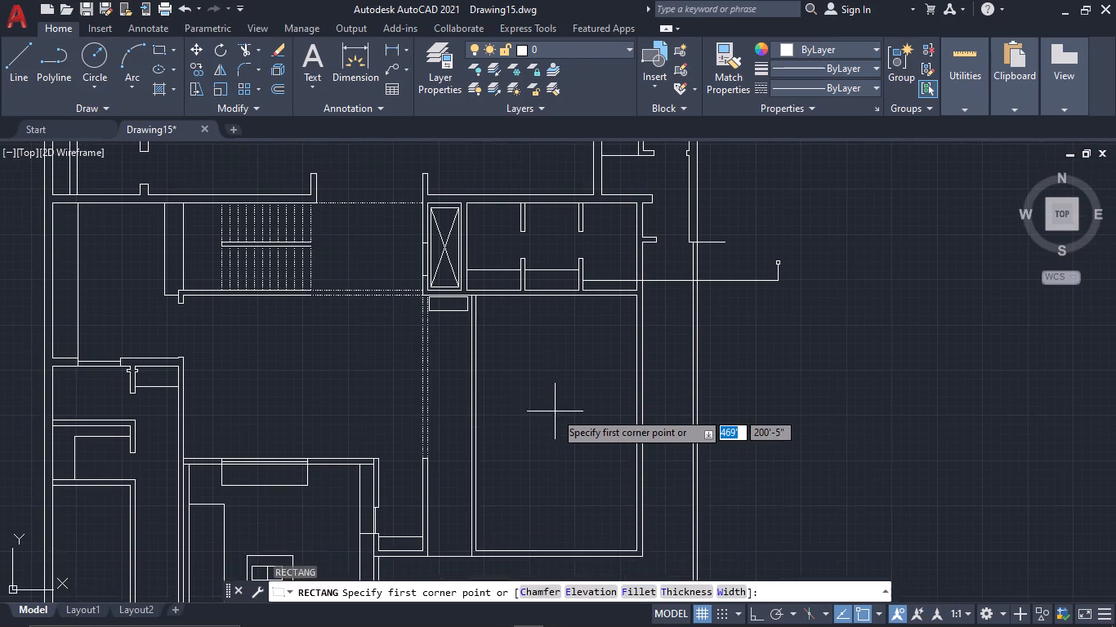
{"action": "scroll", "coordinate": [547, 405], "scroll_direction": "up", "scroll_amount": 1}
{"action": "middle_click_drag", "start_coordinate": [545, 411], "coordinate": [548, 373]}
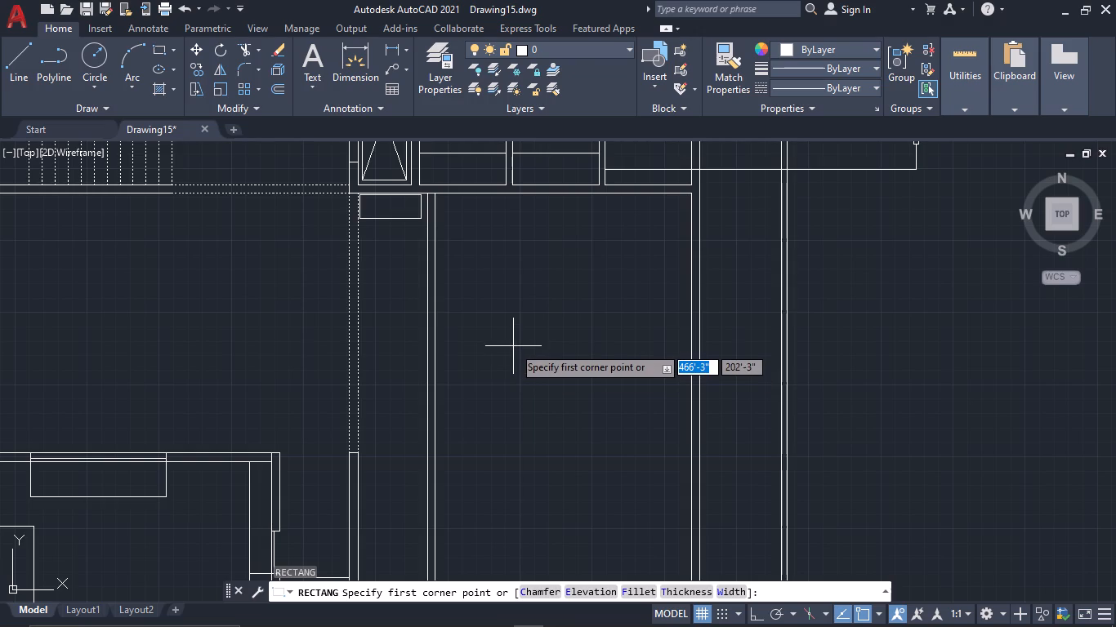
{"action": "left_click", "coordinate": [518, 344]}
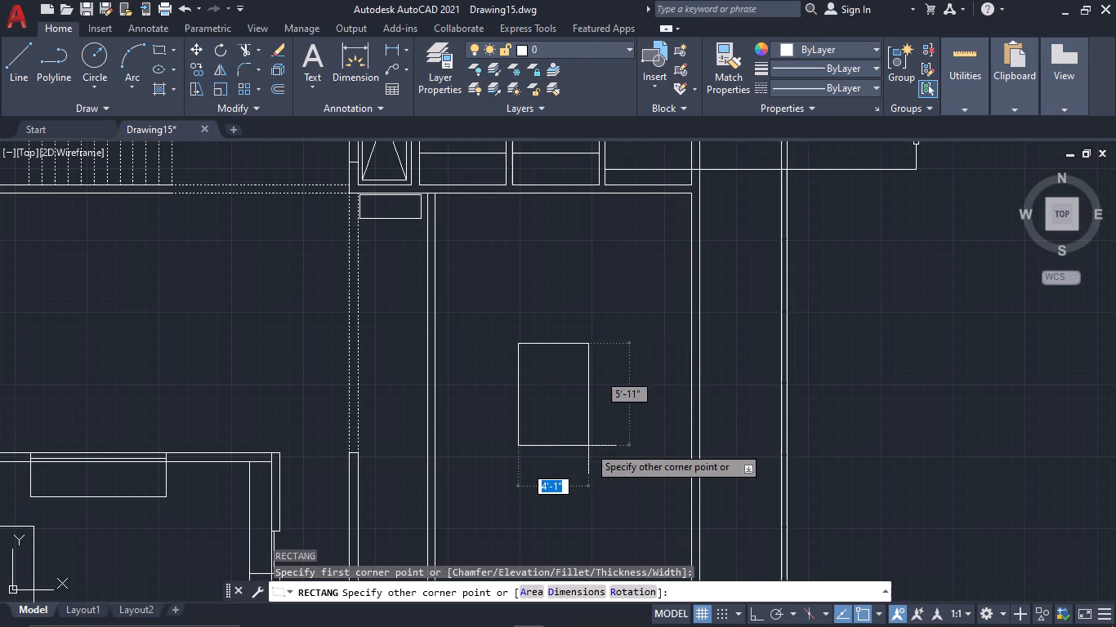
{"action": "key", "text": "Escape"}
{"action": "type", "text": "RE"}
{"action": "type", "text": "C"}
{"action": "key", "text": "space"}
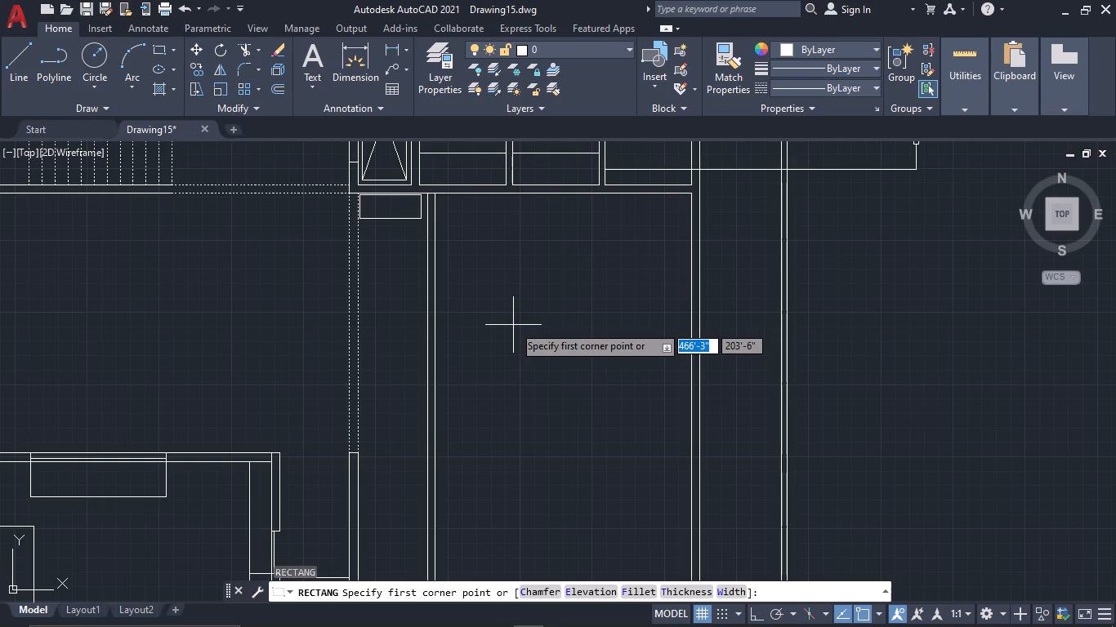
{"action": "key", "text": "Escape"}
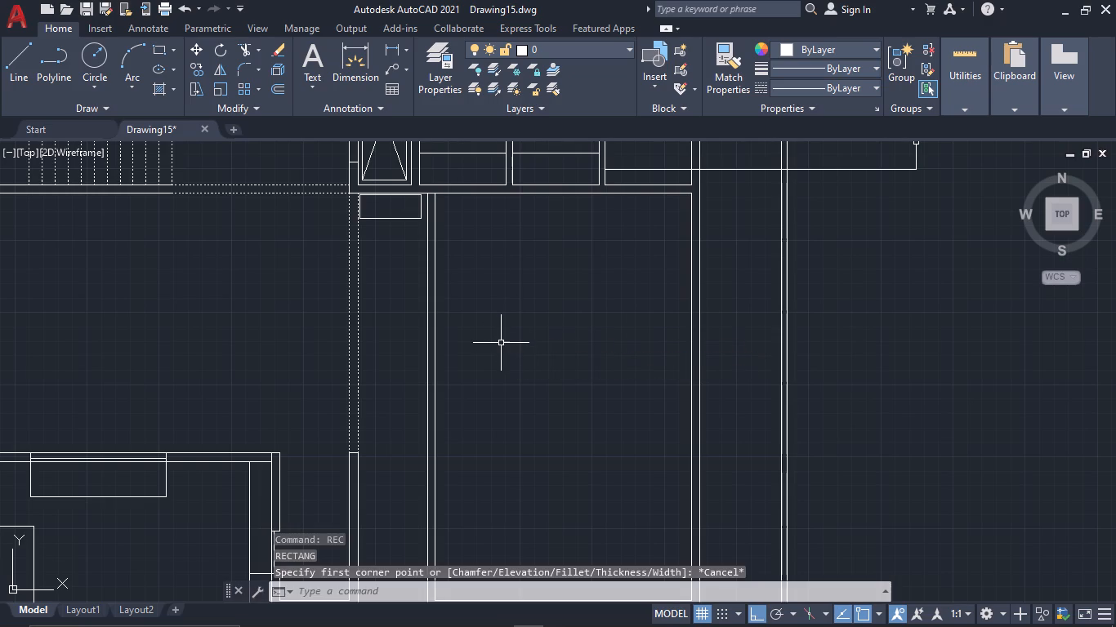
Draw a horizontal line across the partition wall about 4'-11" below its upper end and trim the overhang at the wall's room-side face.
{"action": "key", "text": "l"}
{"action": "key", "text": "space"}
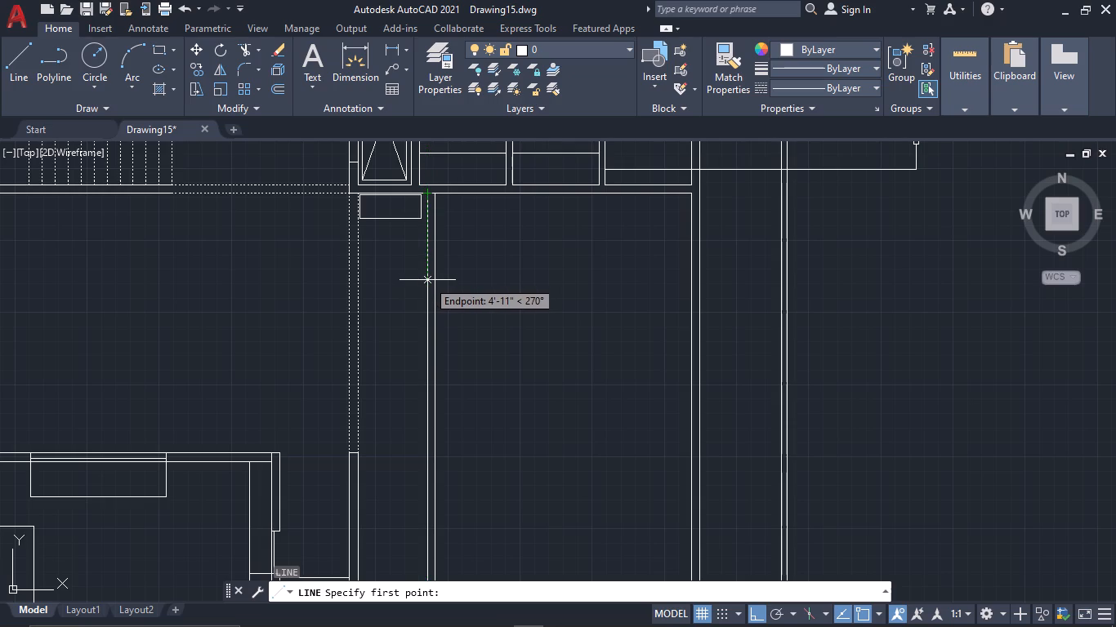
{"action": "left_click", "coordinate": [427, 280]}
{"action": "left_click", "coordinate": [538, 276]}
{"action": "key", "text": "Escape"}
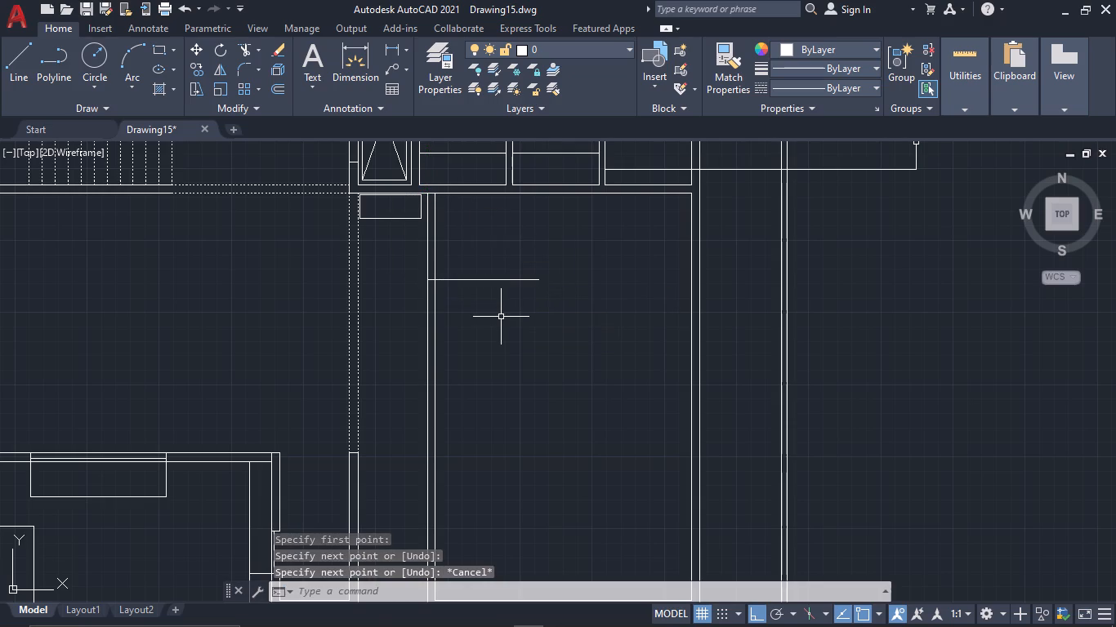
{"action": "type", "text": "TR"}
{"action": "key", "text": "space"}
{"action": "left_click_drag", "start_coordinate": [501, 314], "coordinate": [500, 232]}
{"action": "scroll", "coordinate": [491, 293], "scroll_direction": "up", "scroll_amount": 2}
{"action": "key", "text": "Escape"}
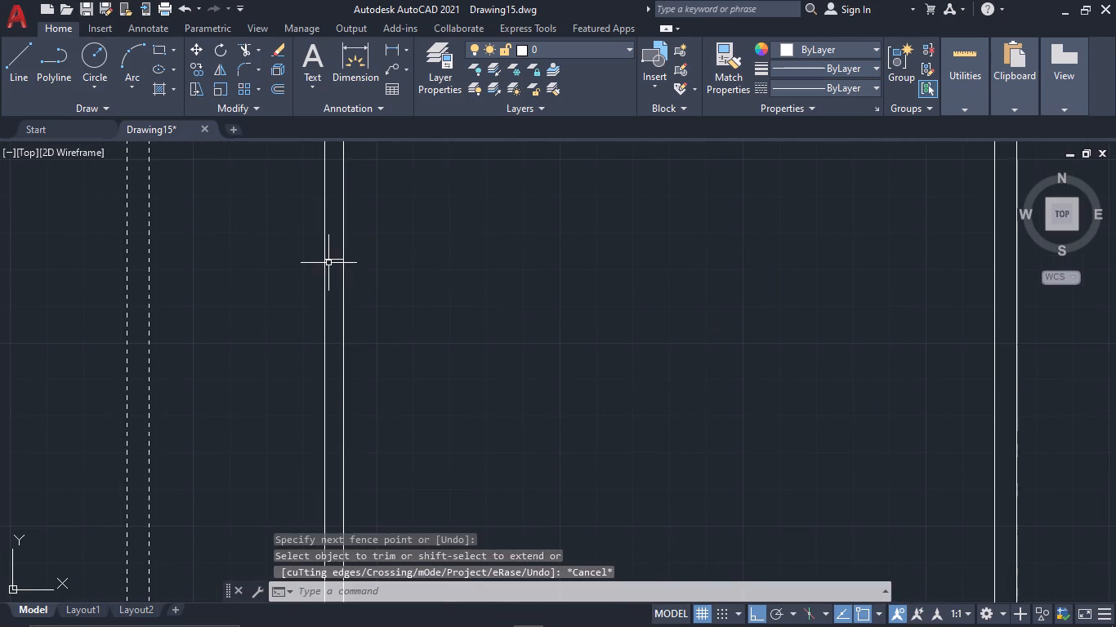
Draw a second horizontal line across the partition wall near its lower end and trim the overhang at the wall's corridor-side face.
{"action": "scroll", "coordinate": [364, 291], "scroll_direction": "down", "scroll_amount": 2}
{"action": "middle_click_drag", "start_coordinate": [426, 342], "coordinate": [433, 291]}
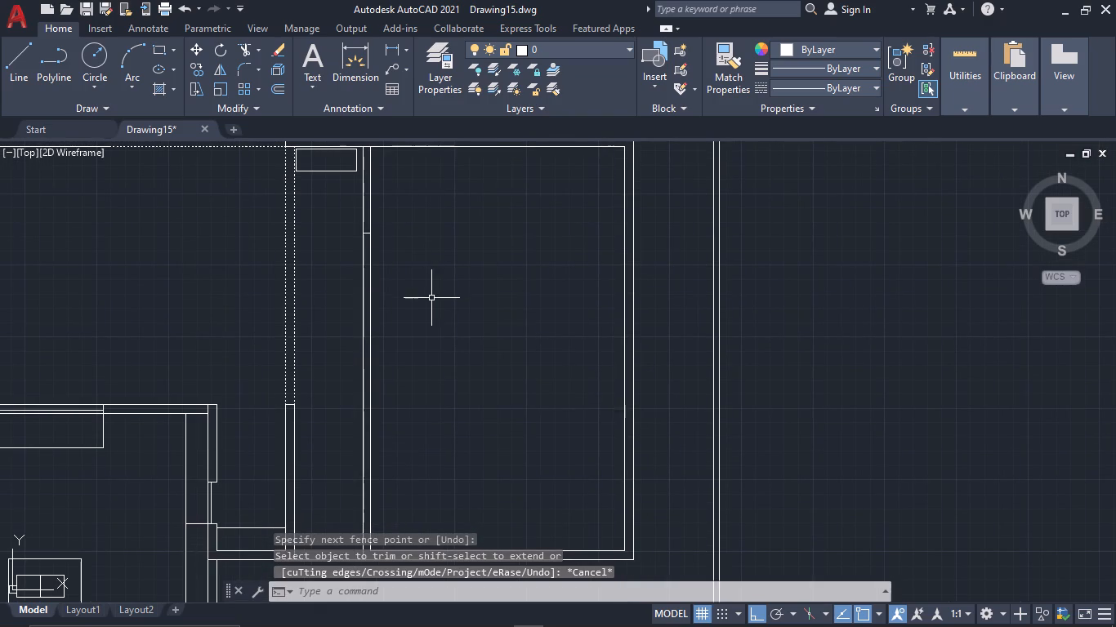
{"action": "key", "text": "l"}
{"action": "key", "text": "space"}
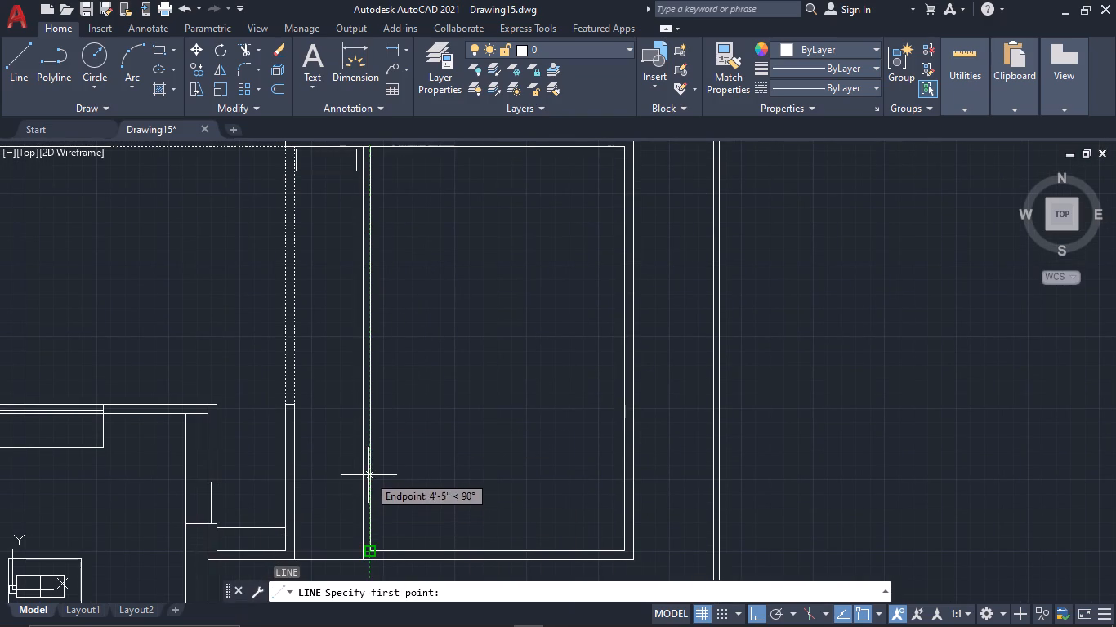
{"action": "left_click_drag", "start_coordinate": [370, 456], "coordinate": [353, 456]}
{"action": "left_click", "coordinate": [328, 456]}
{"action": "key", "text": "Escape"}
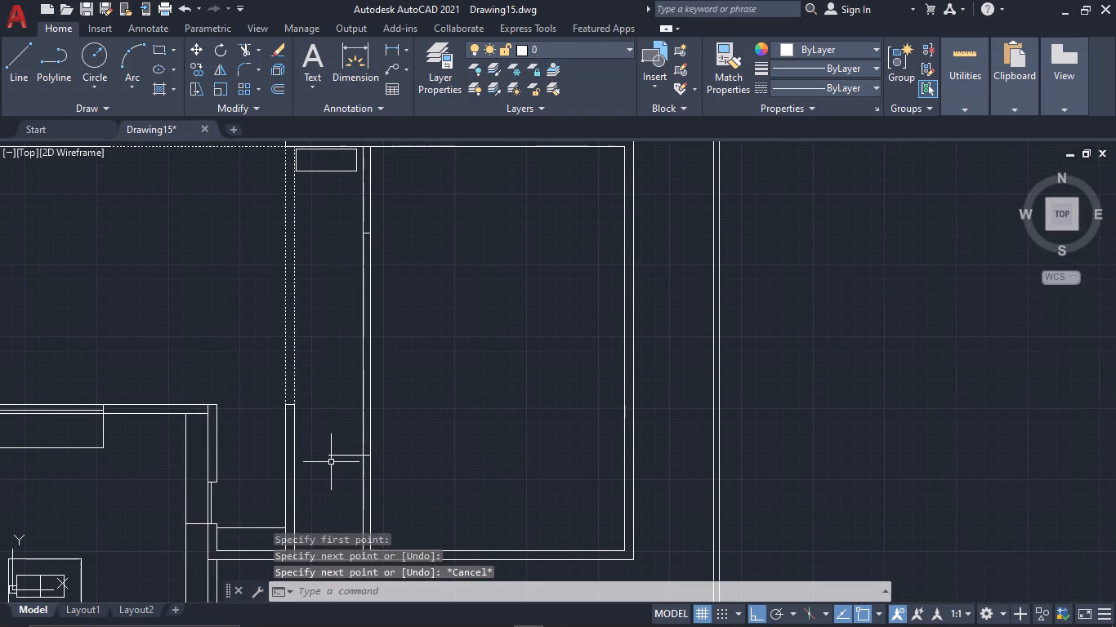
{"action": "key", "text": "t"}
{"action": "key", "text": "r"}
{"action": "key", "text": "space"}
{"action": "left_click_drag", "start_coordinate": [342, 472], "coordinate": [346, 430]}
{"action": "key", "text": "Escape"}
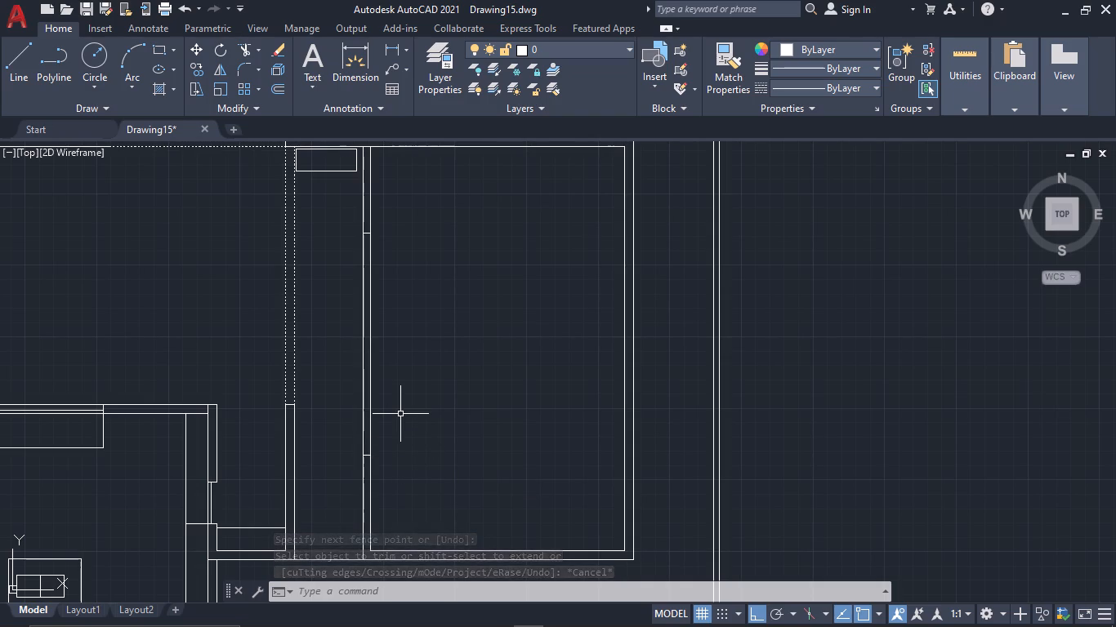
Offset both segments of the partition wall's corridor-side line by 2" toward the room.
{"action": "type", "text": "OF"}
{"action": "key", "text": "space"}
{"action": "type", "text": "2\""}
{"action": "key", "text": "space"}
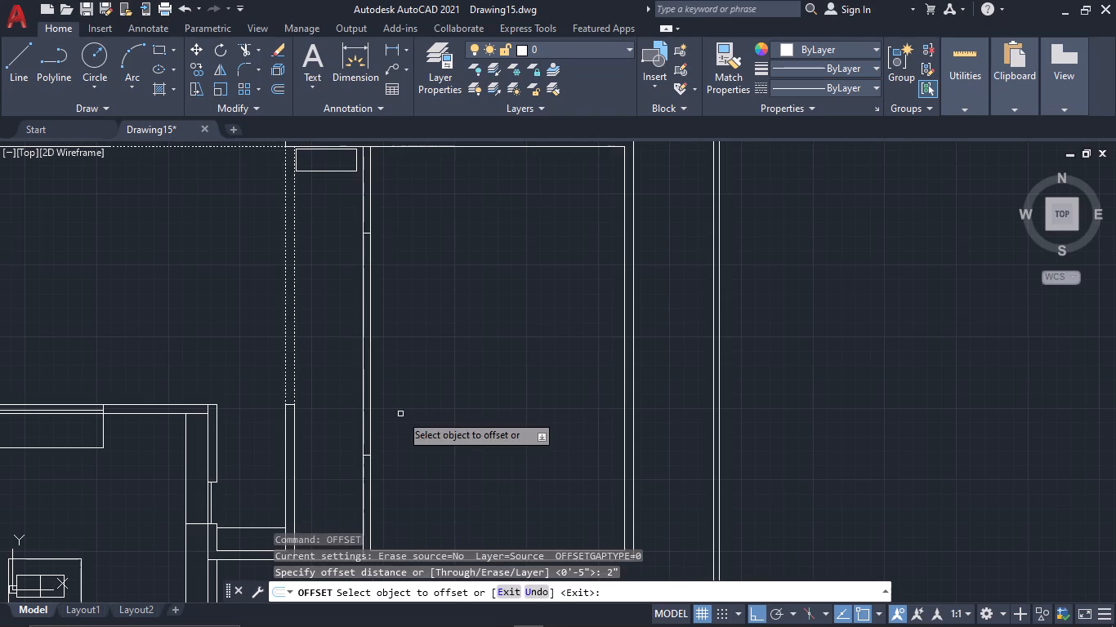
{"action": "left_click", "coordinate": [362, 420]}
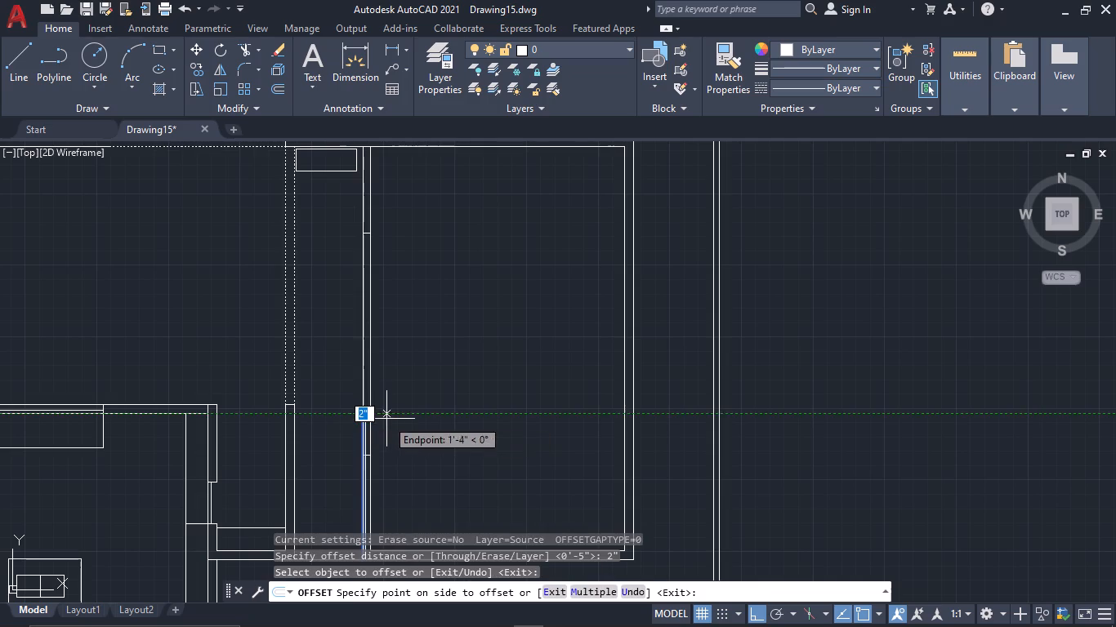
{"action": "left_click", "coordinate": [400, 376]}
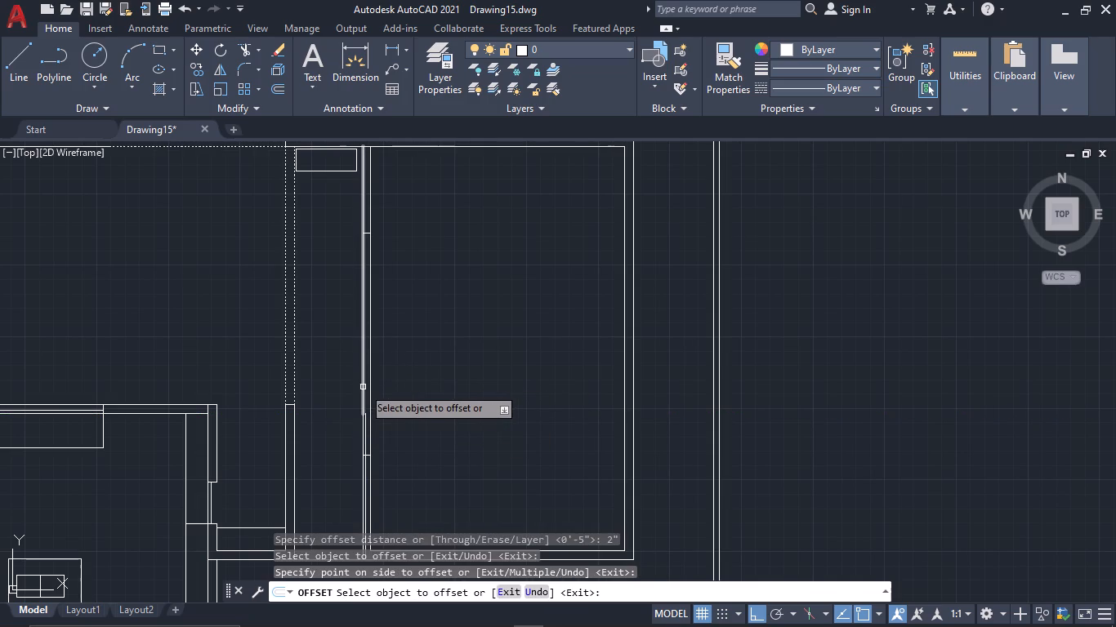
{"action": "left_click", "coordinate": [363, 387]}
{"action": "left_click", "coordinate": [400, 385]}
{"action": "key", "text": "Escape"}
Trim the offset line inside the partition wall above the upper cross line.
{"action": "key", "text": "t"}
{"action": "key", "text": "r"}
{"action": "key", "text": "space"}
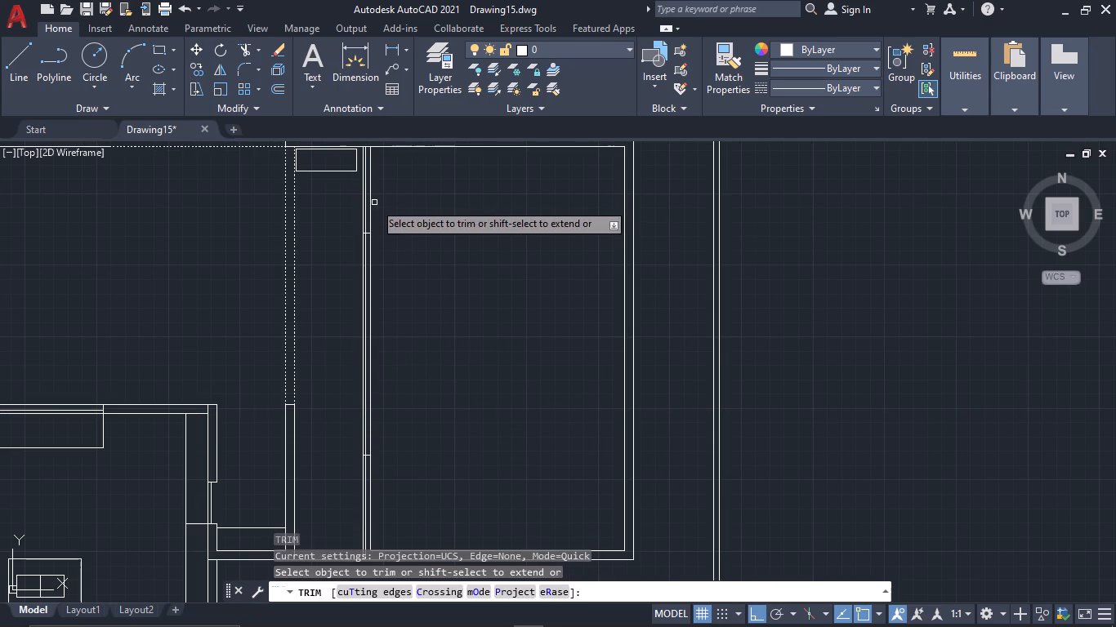
{"action": "left_click", "coordinate": [366, 213]}
{"action": "scroll", "coordinate": [367, 225], "scroll_direction": "up", "scroll_amount": 2}
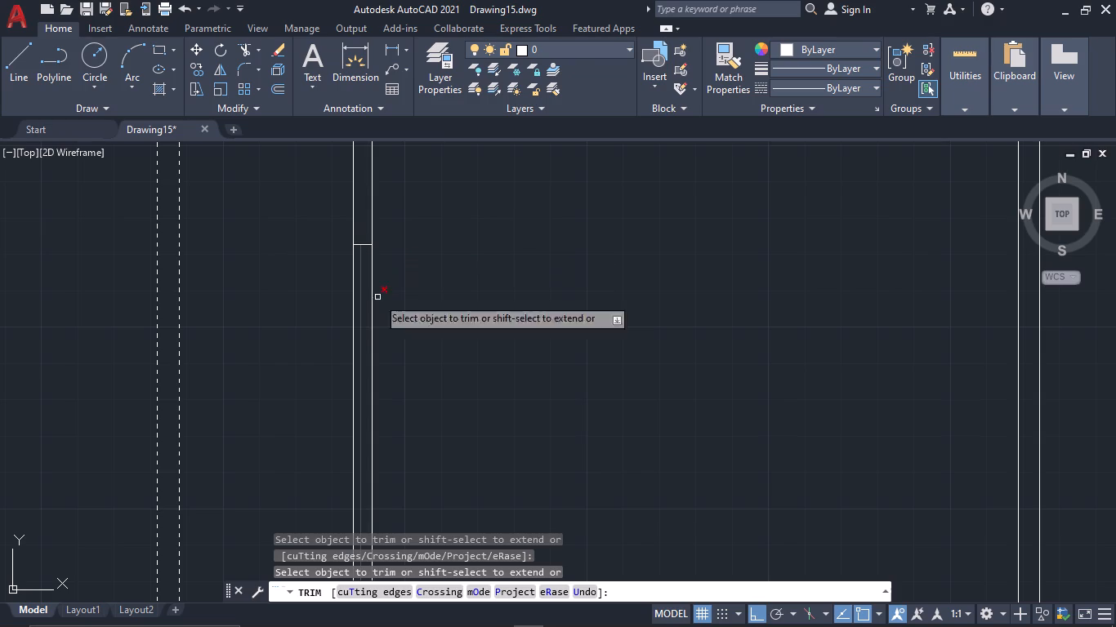
{"action": "middle_click_drag", "start_coordinate": [513, 333], "coordinate": [546, 411]}
{"action": "scroll", "coordinate": [546, 411], "scroll_direction": "up", "scroll_amount": 1}
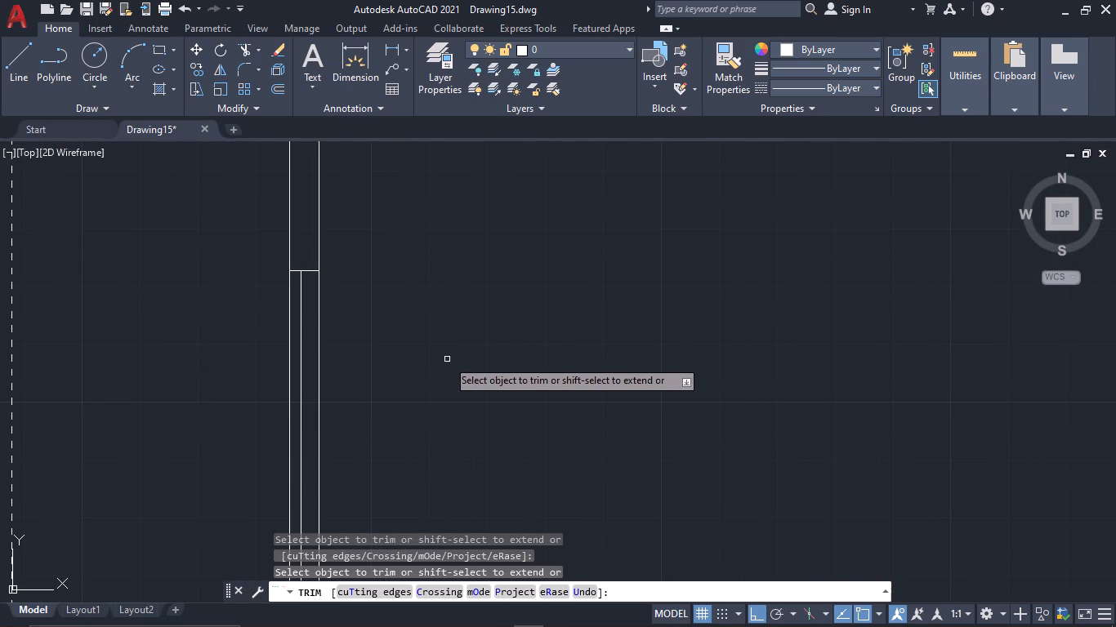
{"action": "key", "text": "Escape"}
{"action": "left_click", "coordinate": [302, 358]}
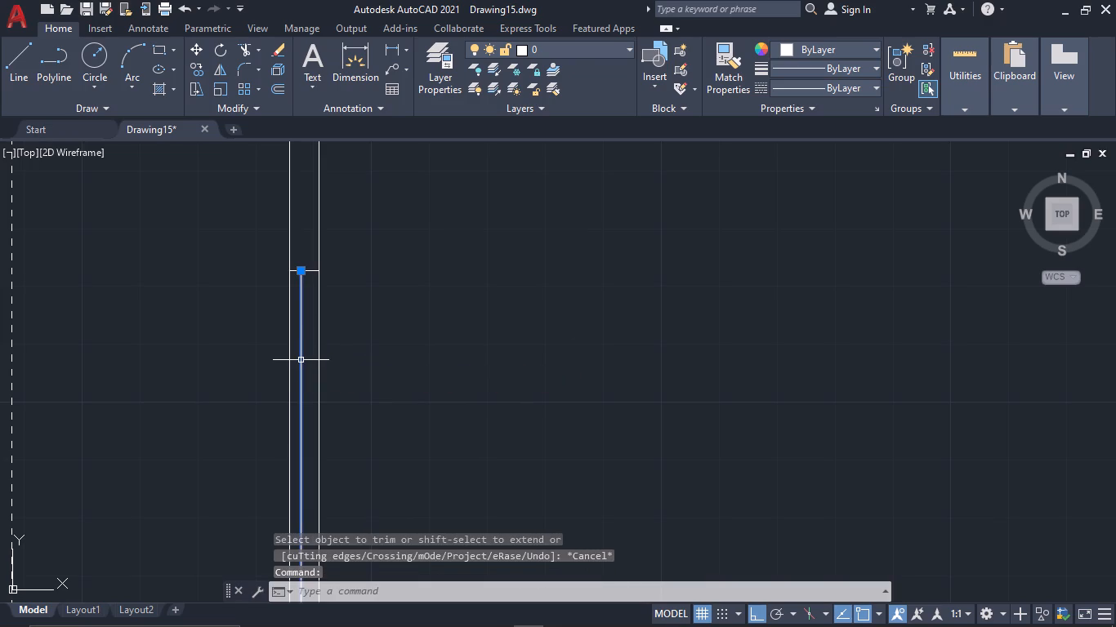
{"action": "key", "text": "Escape"}
Trim the offset line inside the partition wall below the lower cross line.
{"action": "scroll", "coordinate": [427, 381], "scroll_direction": "down", "scroll_amount": 3}
{"action": "middle_click_drag", "start_coordinate": [429, 394], "coordinate": [444, 281]}
{"action": "key", "text": "t"}
{"action": "key", "text": "r"}
{"action": "scroll", "coordinate": [426, 507], "scroll_direction": "up", "scroll_amount": 2}
{"action": "key", "text": "space"}
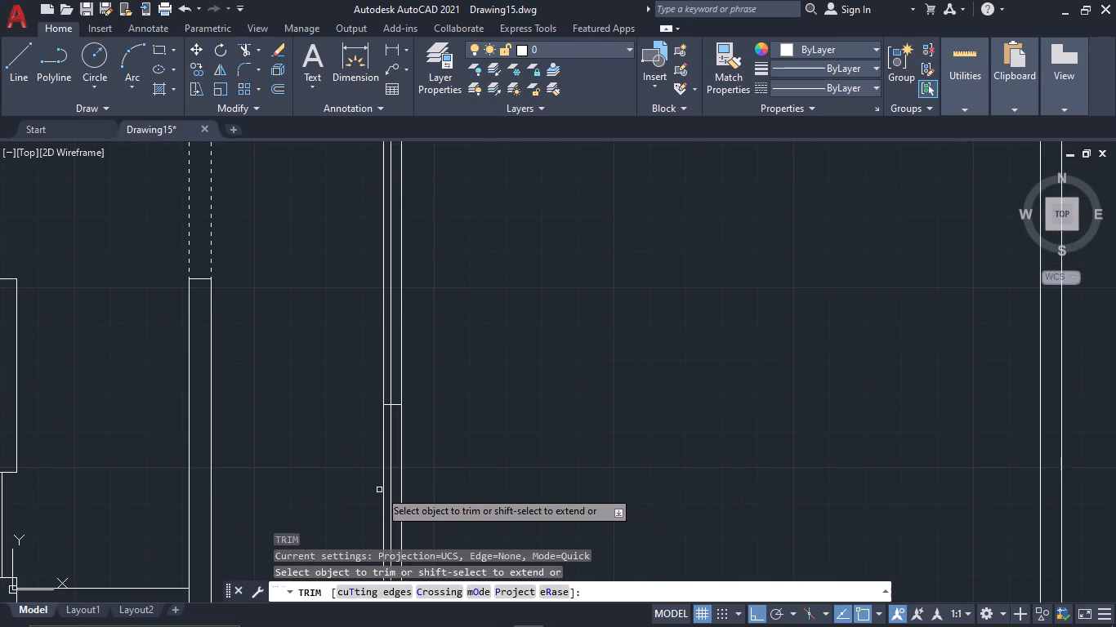
{"action": "left_click", "coordinate": [390, 490]}
{"action": "scroll", "coordinate": [458, 461], "scroll_direction": "down", "scroll_amount": 2}
{"action": "middle_click_drag", "start_coordinate": [468, 459], "coordinate": [471, 406]}
{"action": "key", "text": "Escape"}
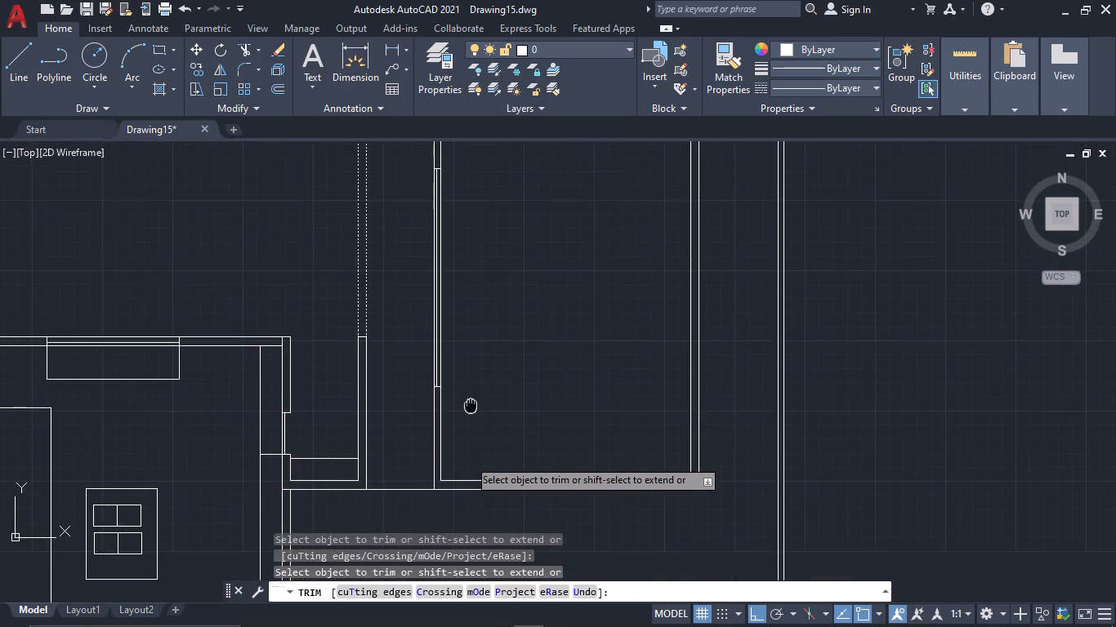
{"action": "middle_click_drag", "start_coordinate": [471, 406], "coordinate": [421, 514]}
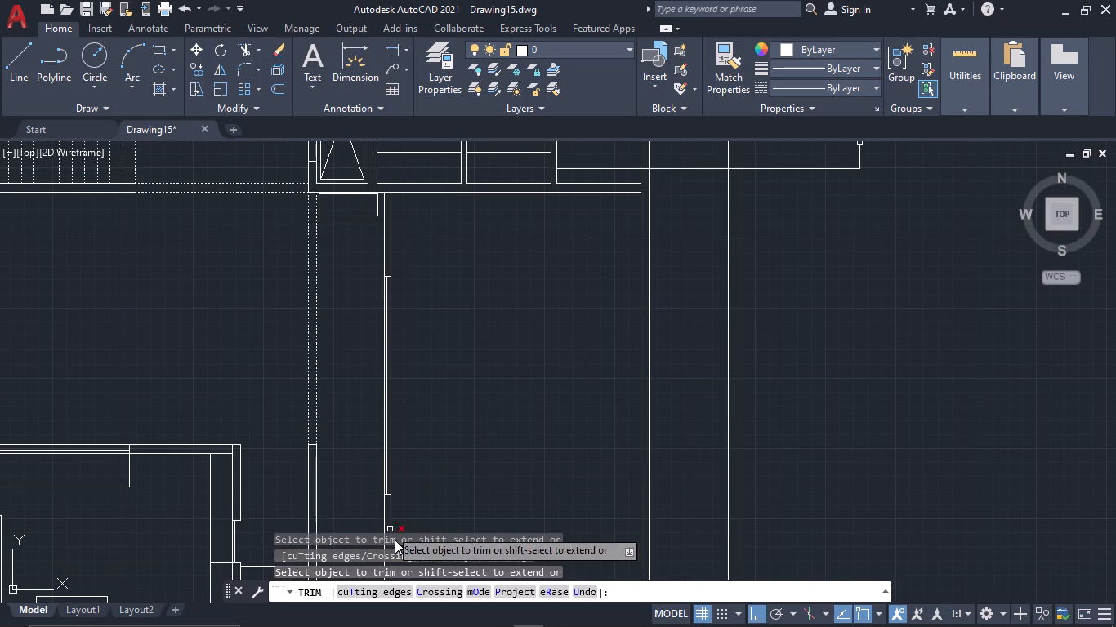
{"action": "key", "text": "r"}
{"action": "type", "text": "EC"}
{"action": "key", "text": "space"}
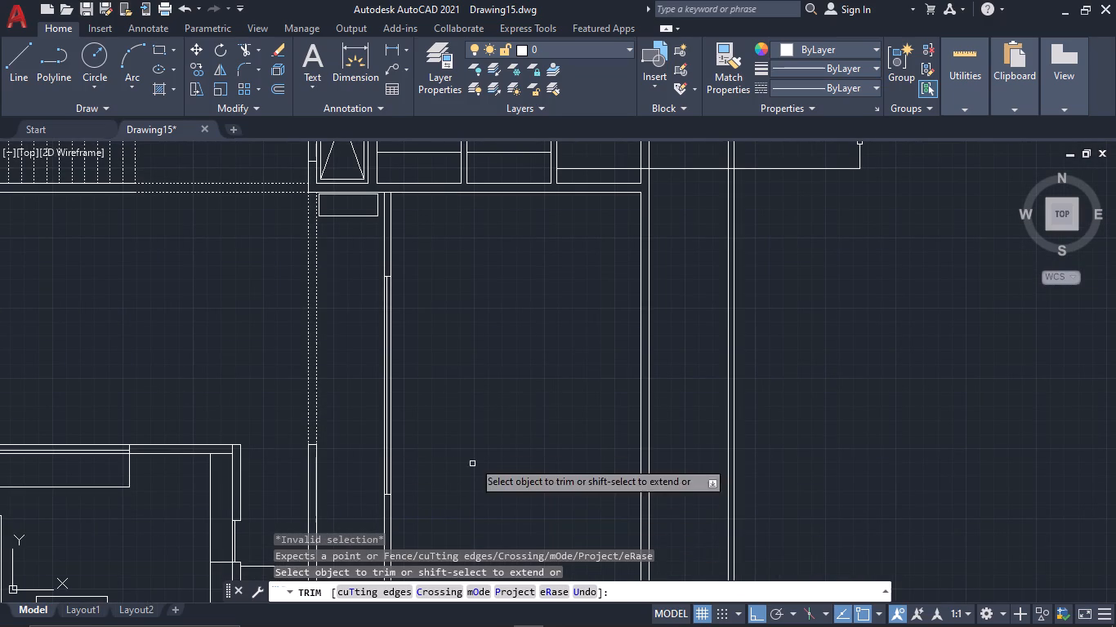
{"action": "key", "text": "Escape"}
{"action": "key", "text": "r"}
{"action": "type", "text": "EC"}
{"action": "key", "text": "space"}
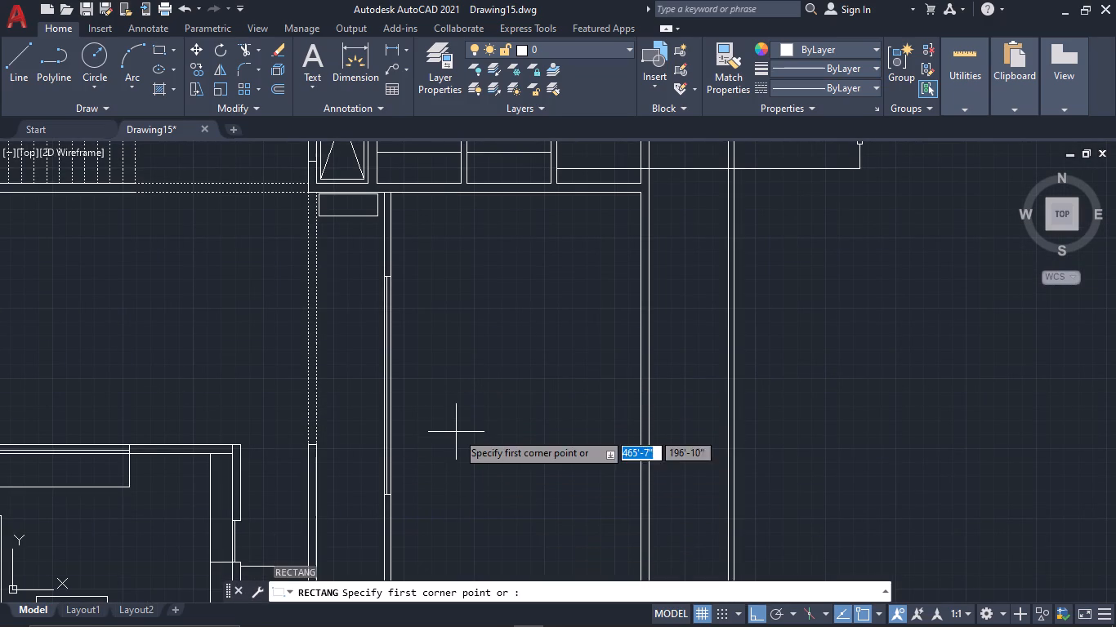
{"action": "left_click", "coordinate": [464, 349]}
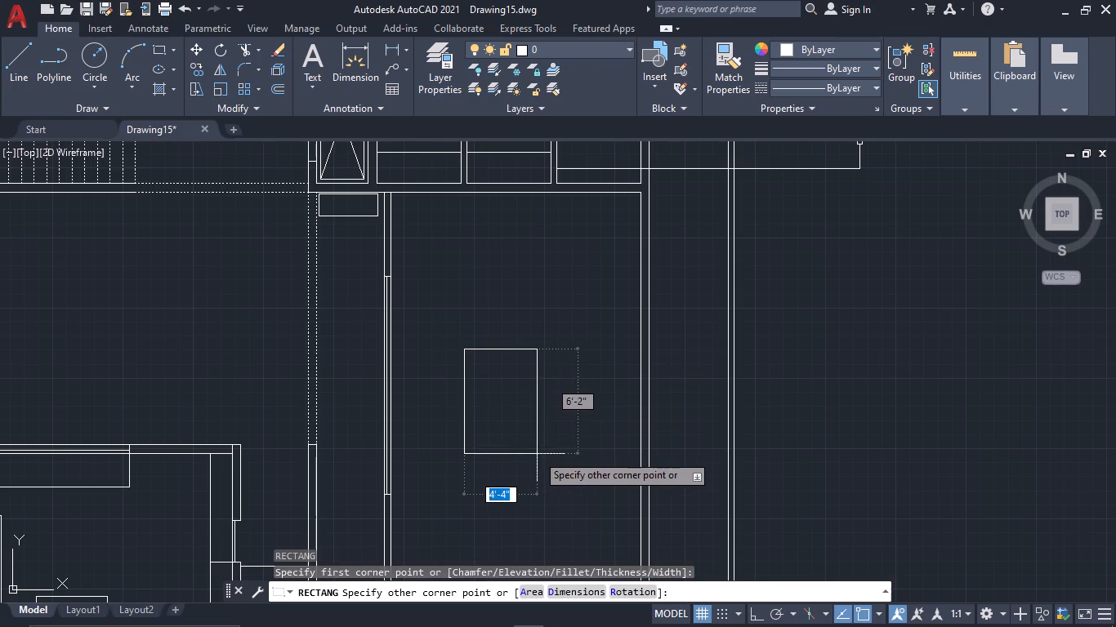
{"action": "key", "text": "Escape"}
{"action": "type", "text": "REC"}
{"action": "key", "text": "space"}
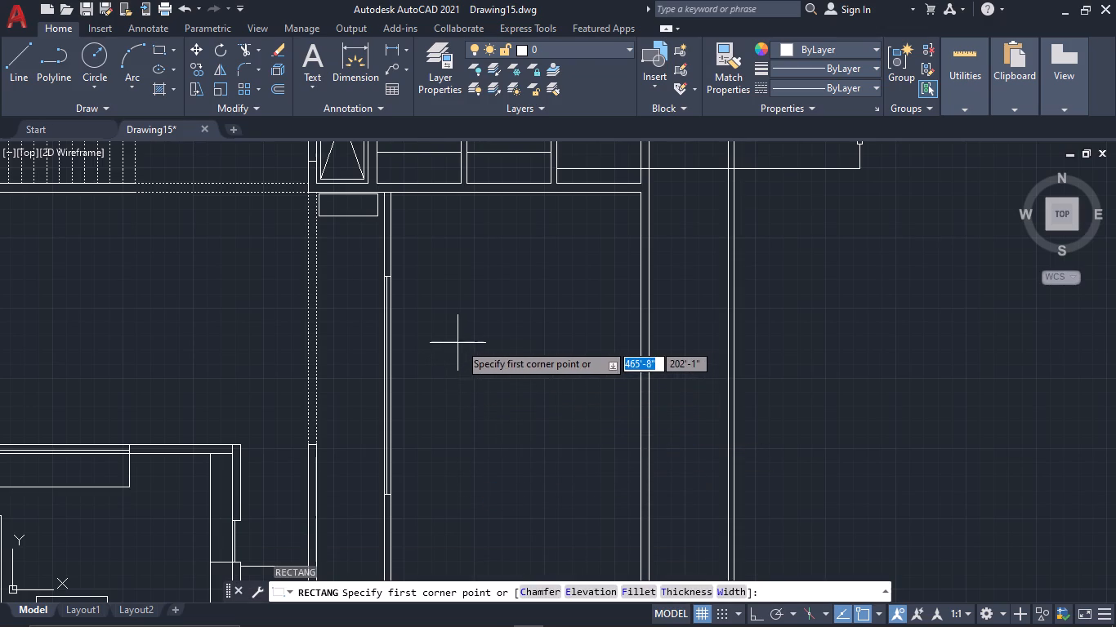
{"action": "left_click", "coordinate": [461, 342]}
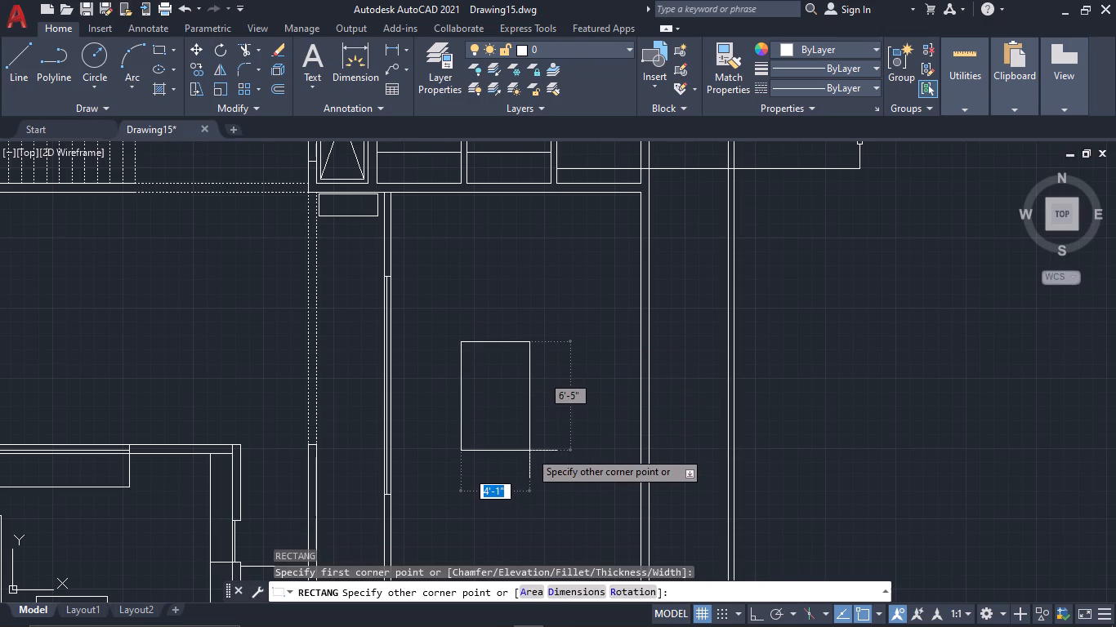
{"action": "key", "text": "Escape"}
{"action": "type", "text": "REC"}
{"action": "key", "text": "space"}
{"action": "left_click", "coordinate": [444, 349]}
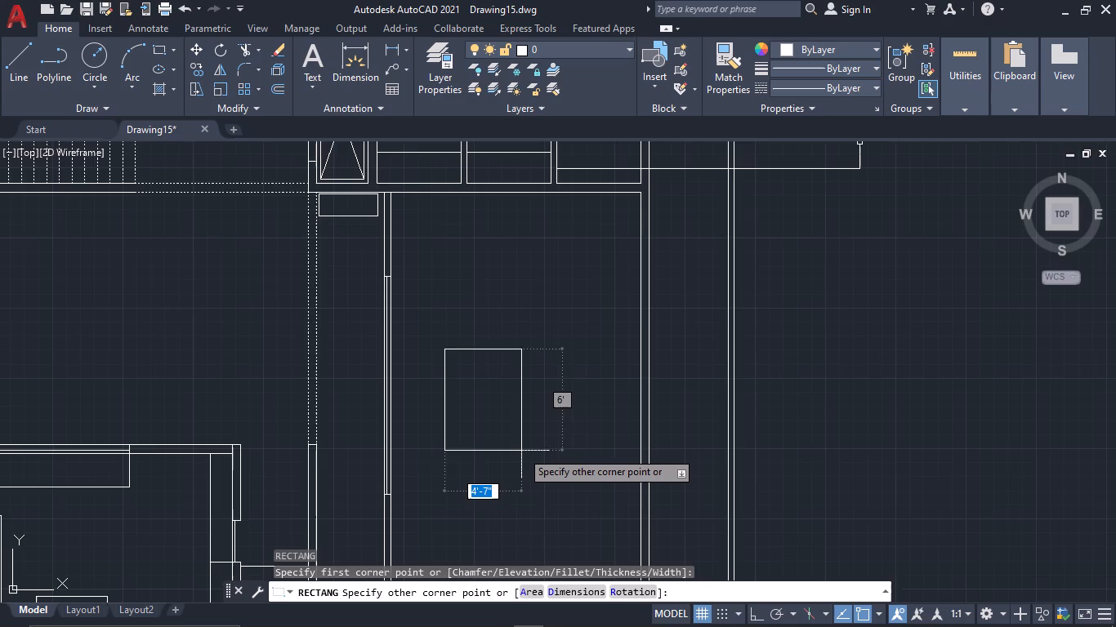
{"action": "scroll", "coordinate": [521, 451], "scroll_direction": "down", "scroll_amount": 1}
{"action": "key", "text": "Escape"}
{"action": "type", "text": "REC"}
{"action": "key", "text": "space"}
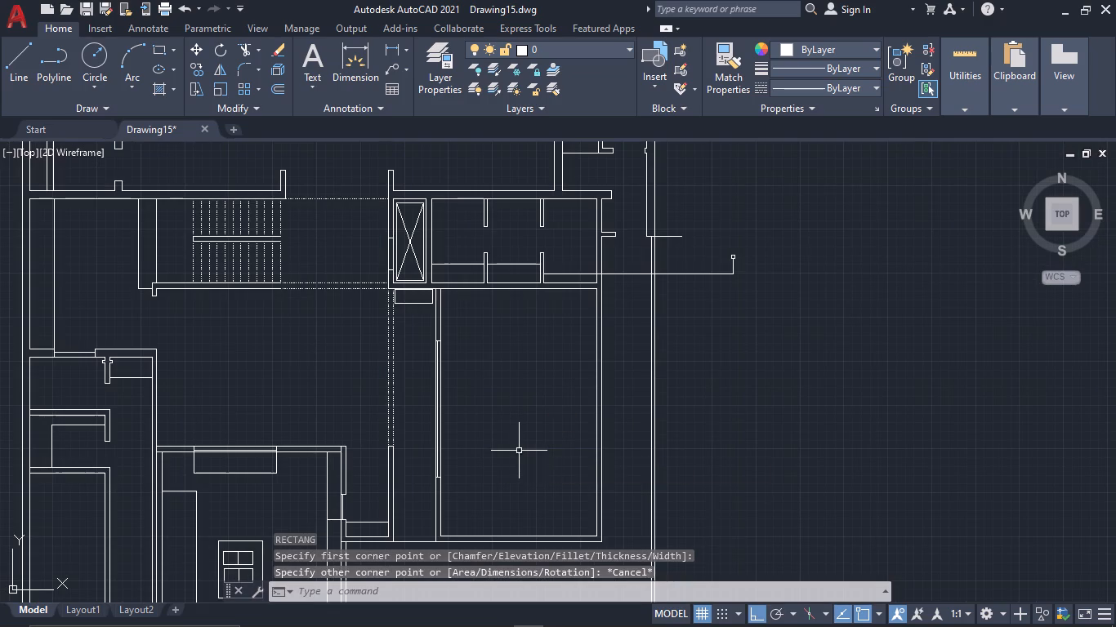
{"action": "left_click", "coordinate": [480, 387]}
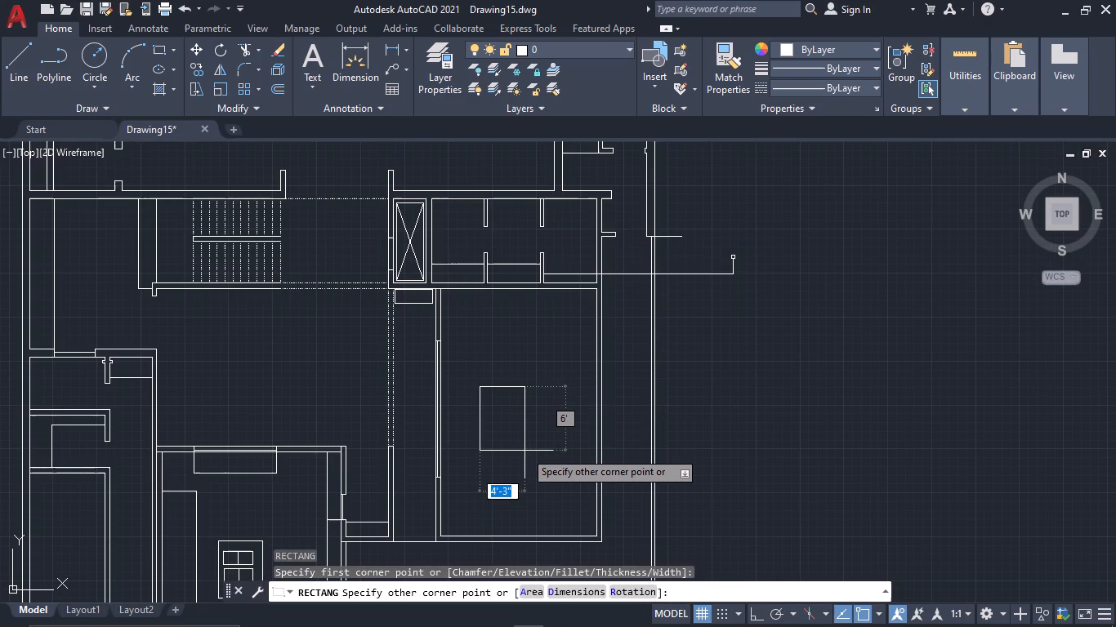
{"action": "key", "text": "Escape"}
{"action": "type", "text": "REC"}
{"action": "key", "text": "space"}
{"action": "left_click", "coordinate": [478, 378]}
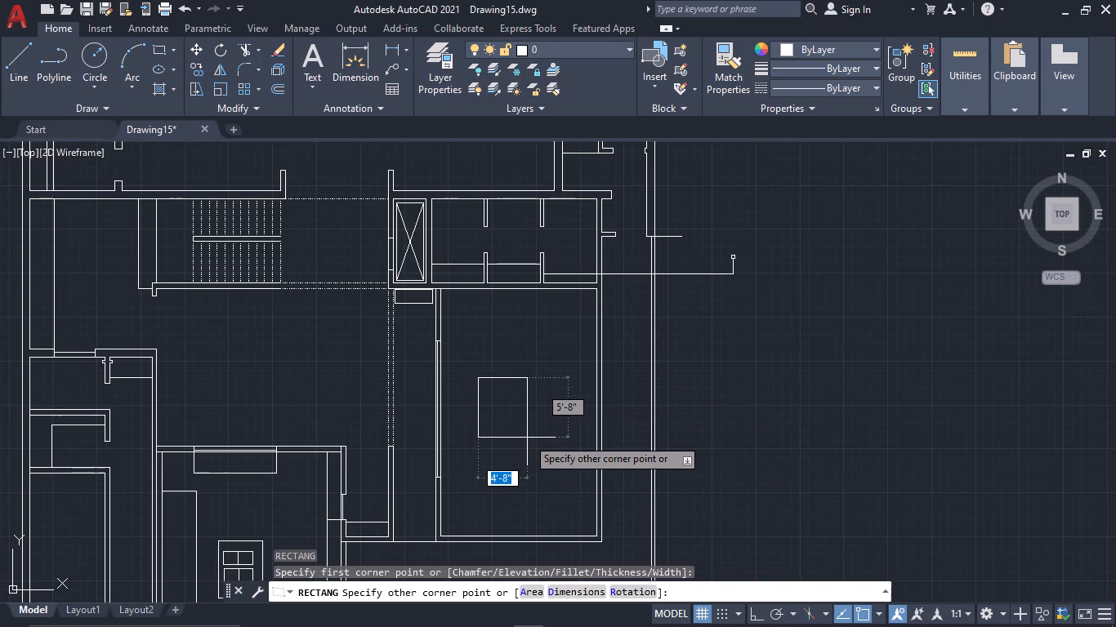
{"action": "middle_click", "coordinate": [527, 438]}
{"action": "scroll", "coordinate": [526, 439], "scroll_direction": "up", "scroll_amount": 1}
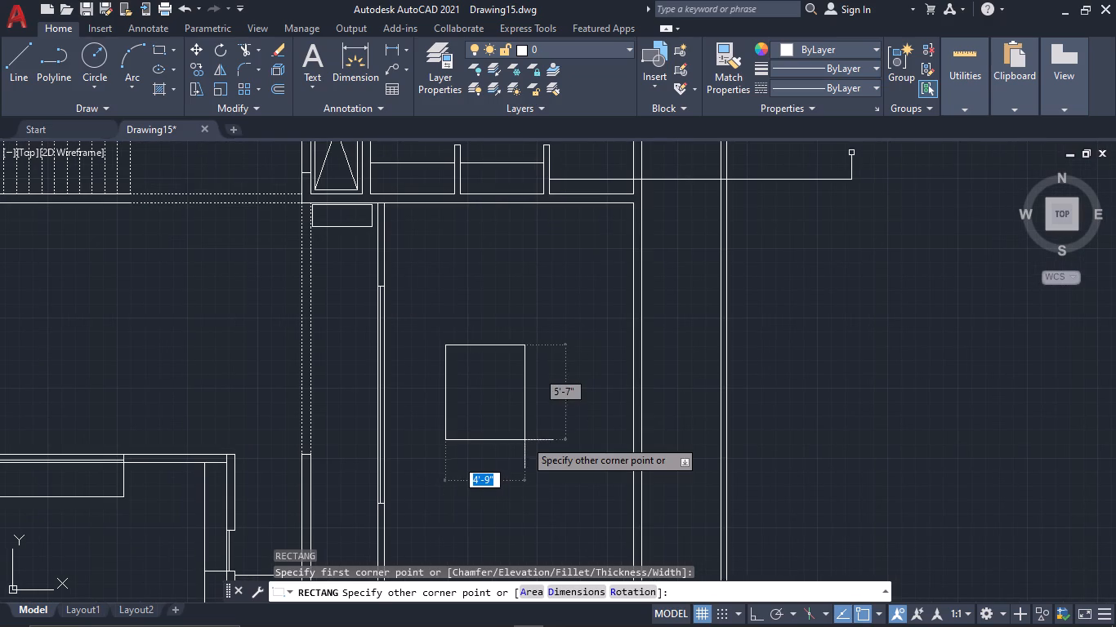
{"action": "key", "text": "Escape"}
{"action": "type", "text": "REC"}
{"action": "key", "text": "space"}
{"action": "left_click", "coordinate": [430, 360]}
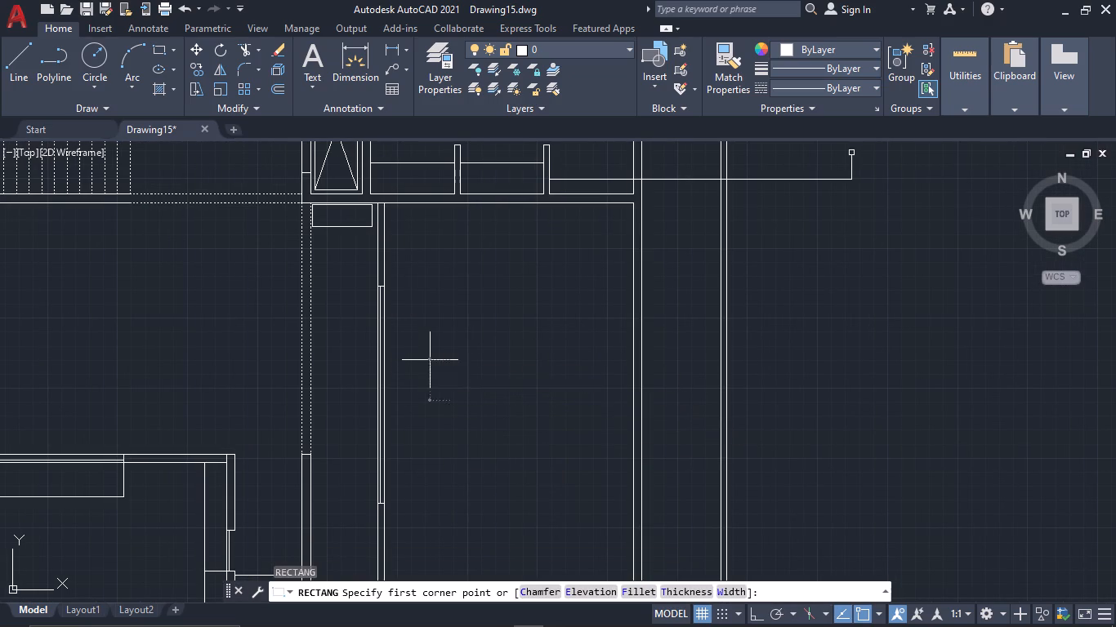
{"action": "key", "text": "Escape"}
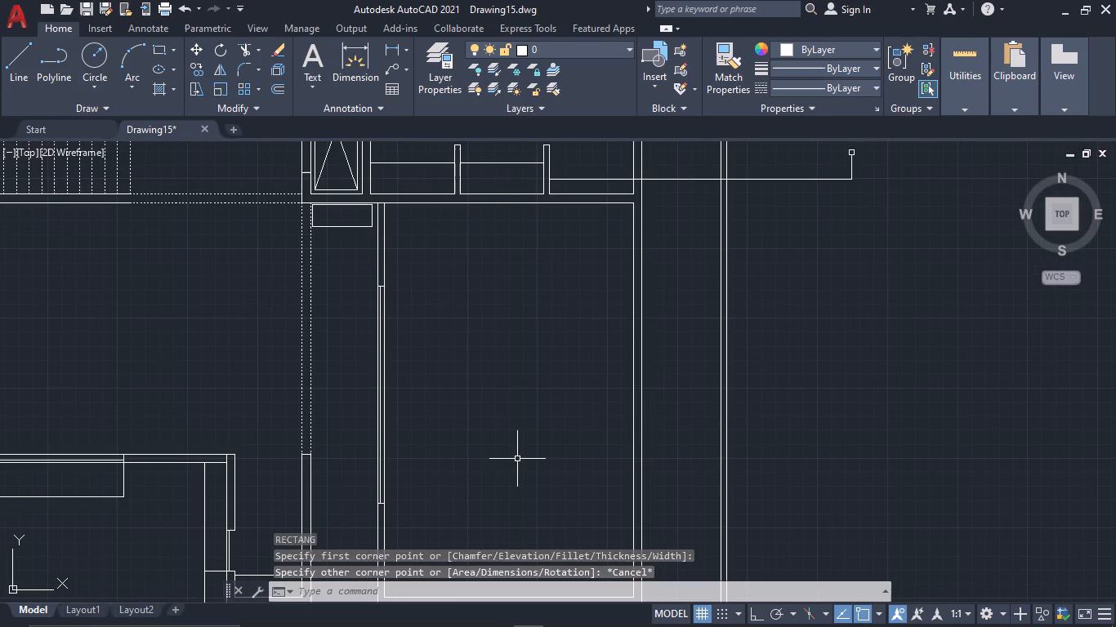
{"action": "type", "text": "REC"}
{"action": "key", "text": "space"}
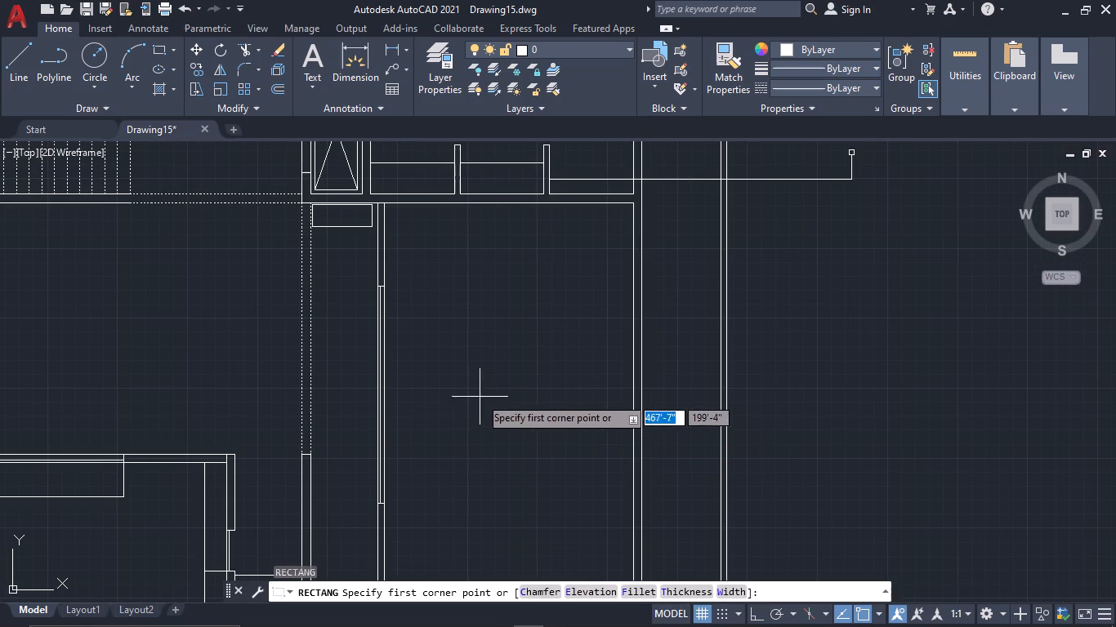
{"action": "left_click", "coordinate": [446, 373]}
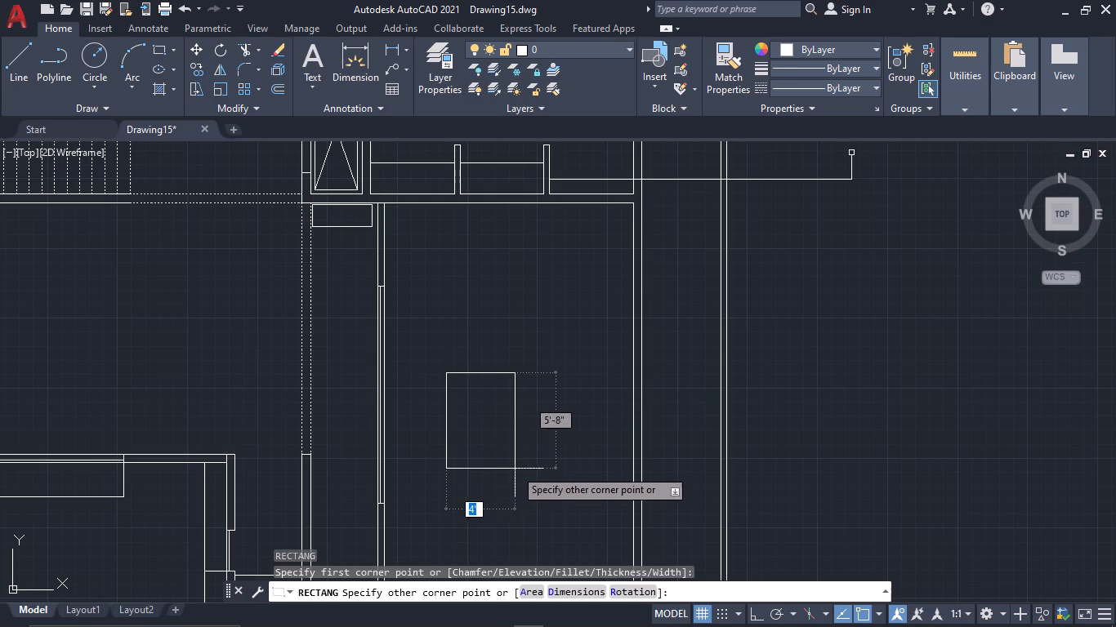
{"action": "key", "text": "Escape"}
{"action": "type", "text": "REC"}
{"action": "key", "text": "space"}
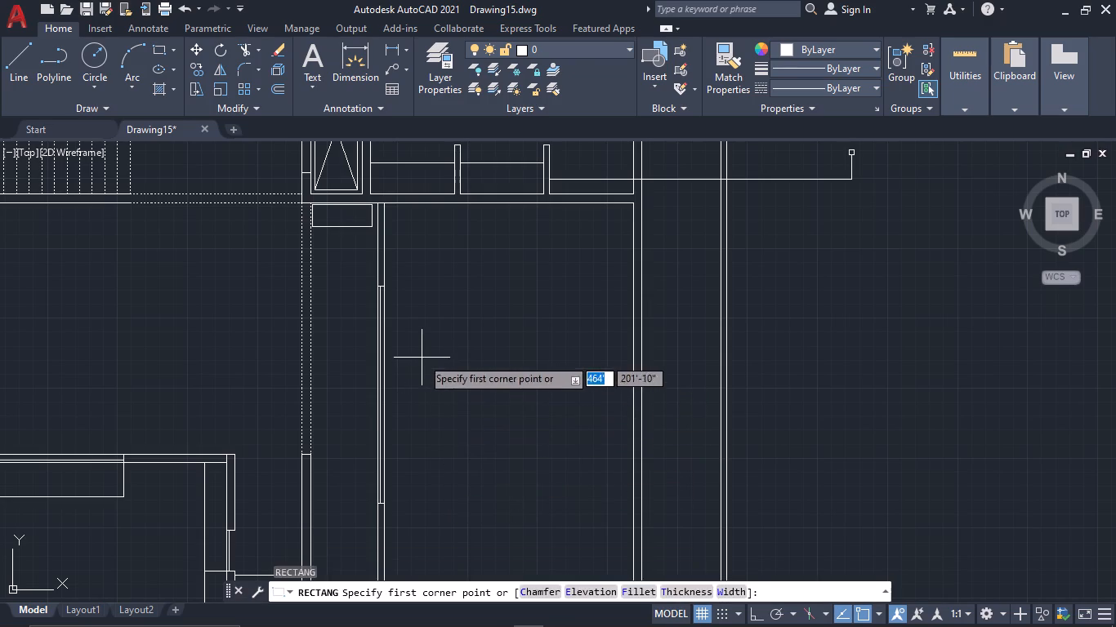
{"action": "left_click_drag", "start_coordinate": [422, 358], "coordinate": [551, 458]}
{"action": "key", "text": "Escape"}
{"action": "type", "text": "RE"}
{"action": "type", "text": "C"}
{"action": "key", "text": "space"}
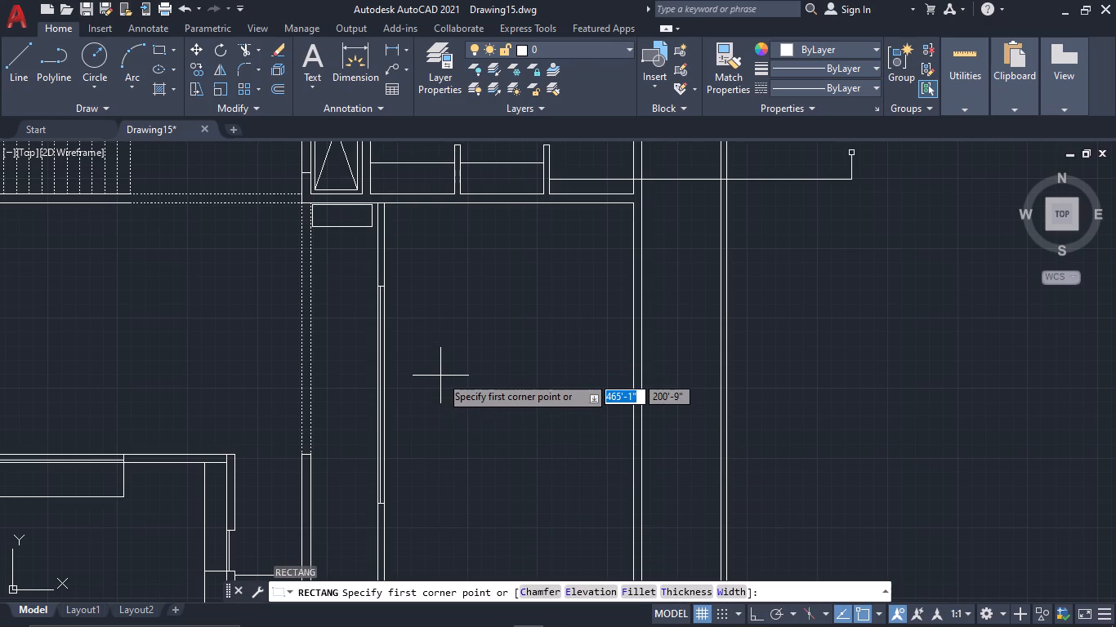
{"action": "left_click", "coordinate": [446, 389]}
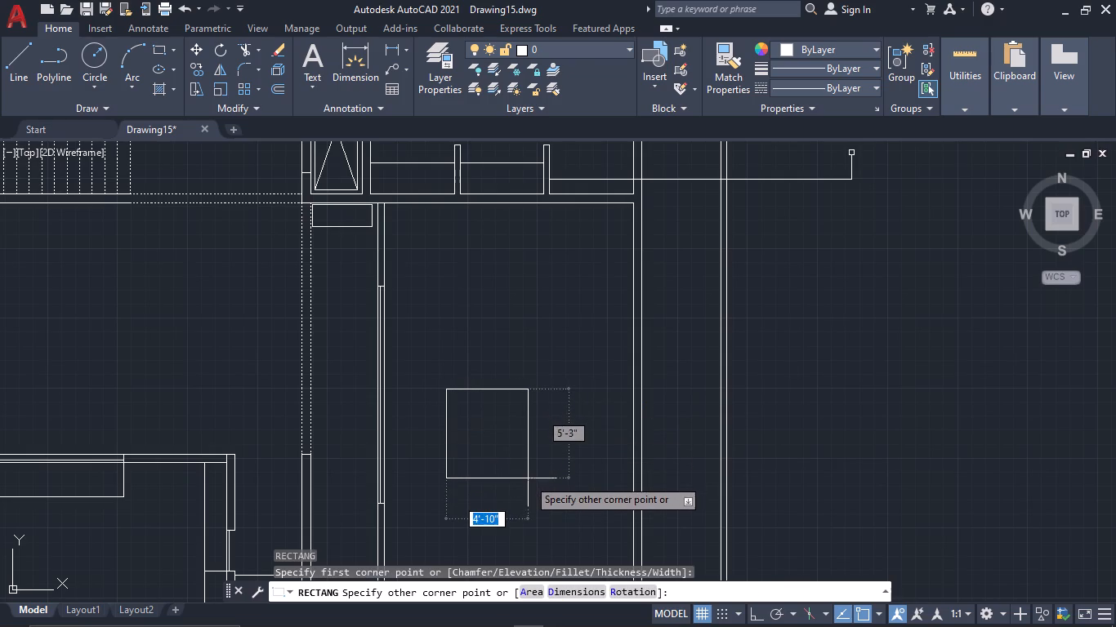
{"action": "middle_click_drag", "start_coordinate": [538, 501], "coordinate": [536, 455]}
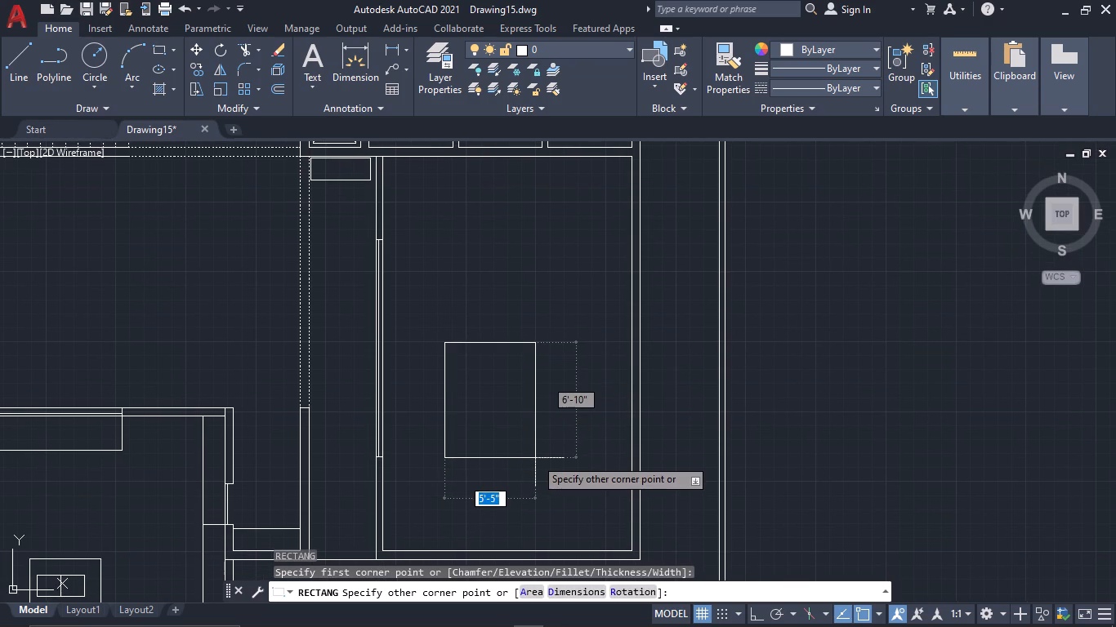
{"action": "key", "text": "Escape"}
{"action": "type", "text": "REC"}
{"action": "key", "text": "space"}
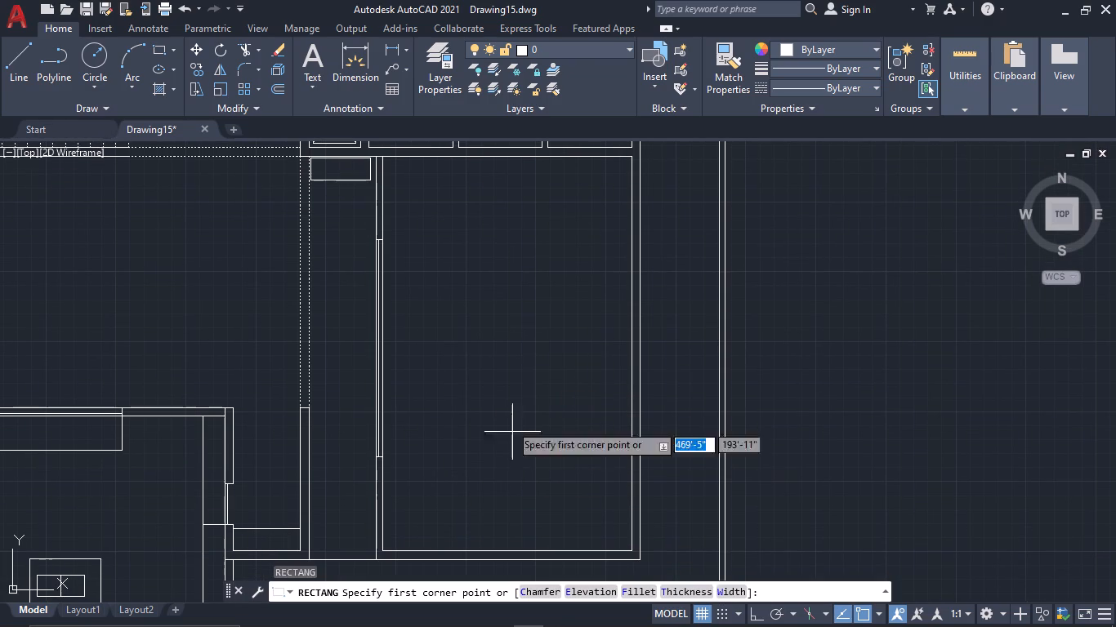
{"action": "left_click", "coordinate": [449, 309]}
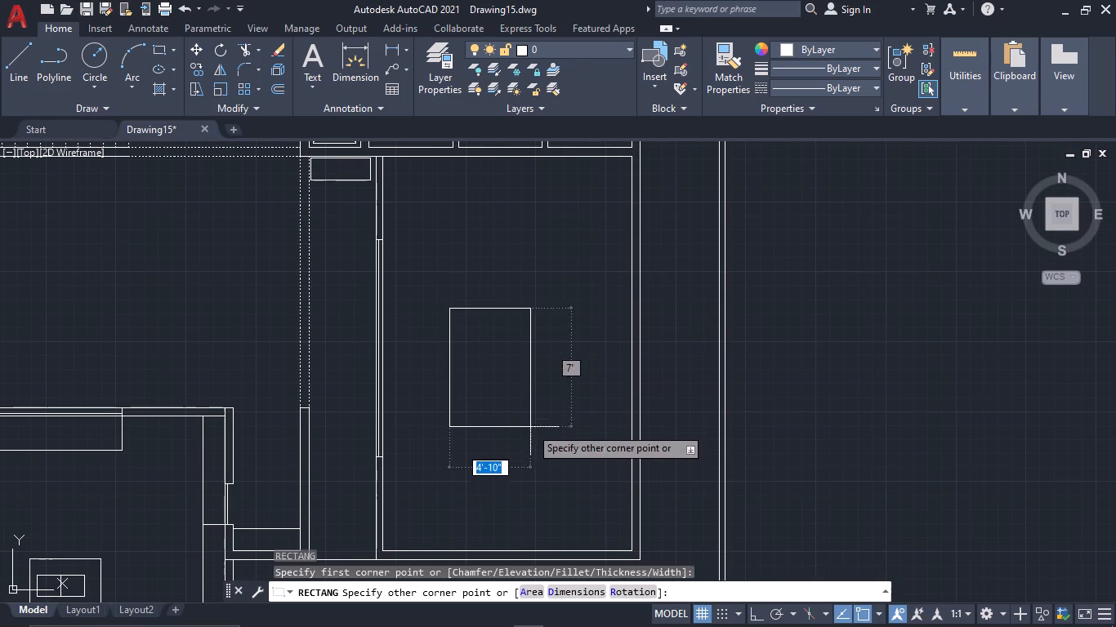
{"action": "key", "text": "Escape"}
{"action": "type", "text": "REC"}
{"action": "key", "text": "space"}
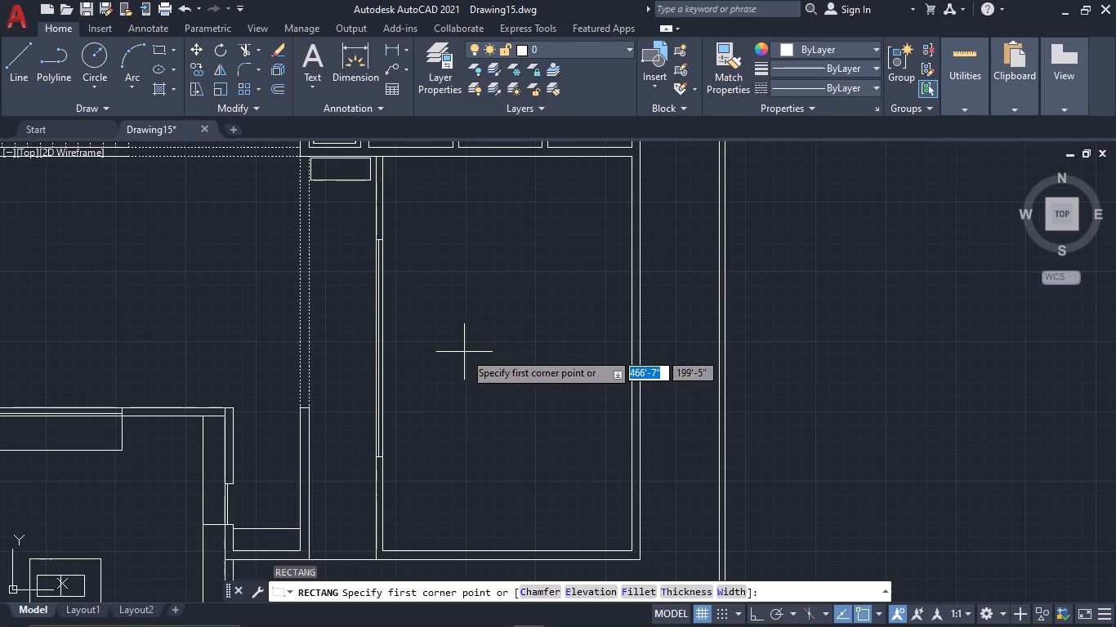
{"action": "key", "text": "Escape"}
Draw connected lines from the corridor wall's lower end about 16'-4" down, across toward the island room, and up to that room's lower wall.
{"action": "scroll", "coordinate": [466, 352], "scroll_direction": "down", "scroll_amount": 1}
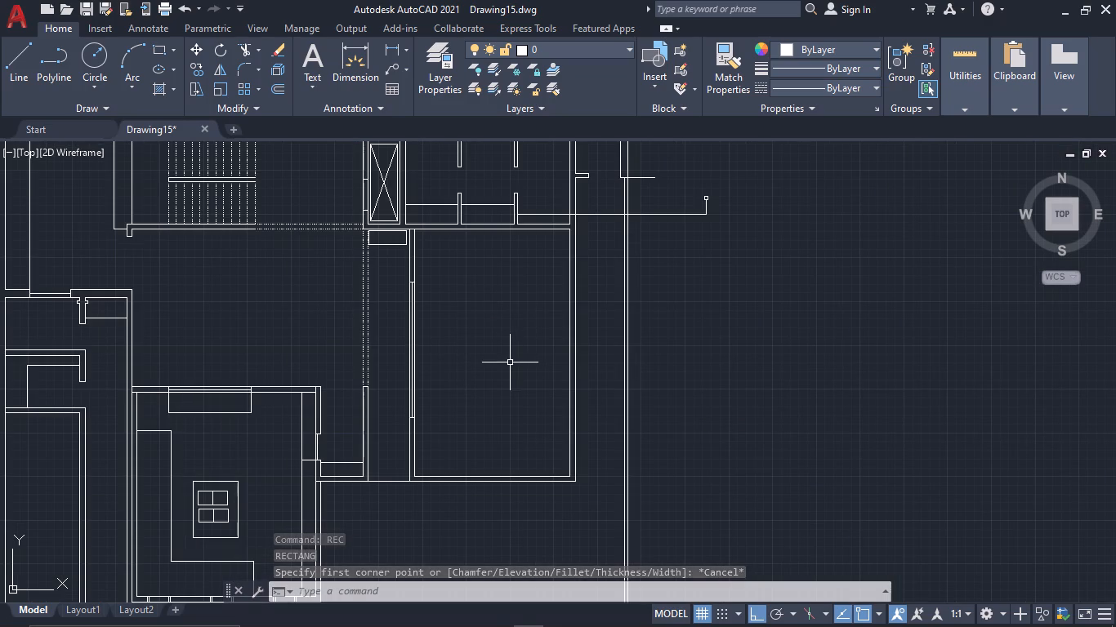
{"action": "scroll", "coordinate": [492, 438], "scroll_direction": "up", "scroll_amount": 2}
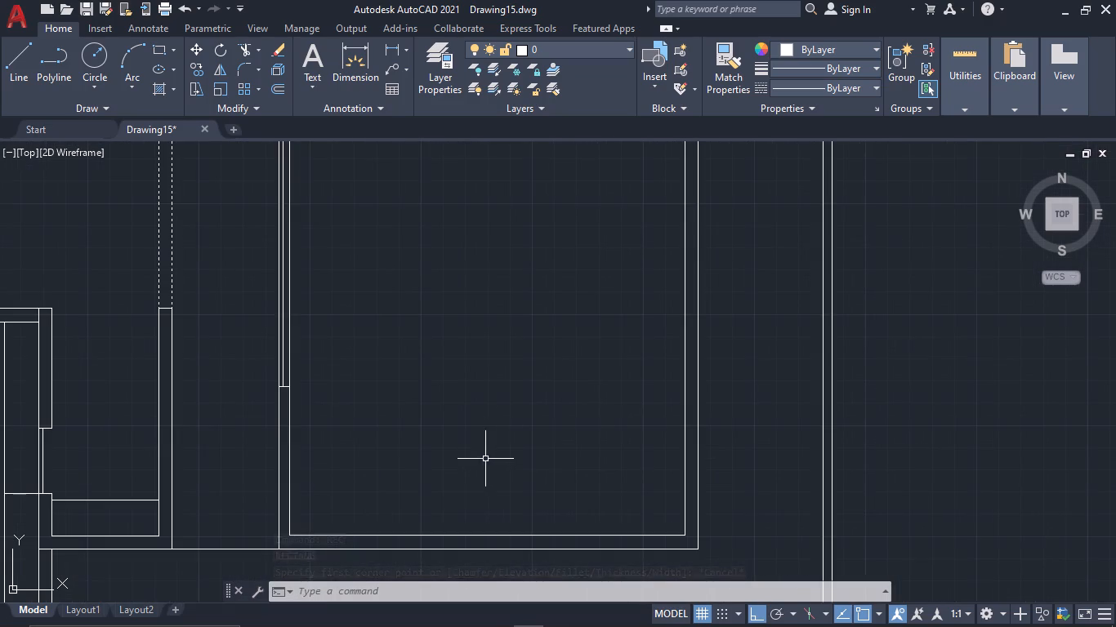
{"action": "middle_click_drag", "start_coordinate": [485, 459], "coordinate": [555, 402]}
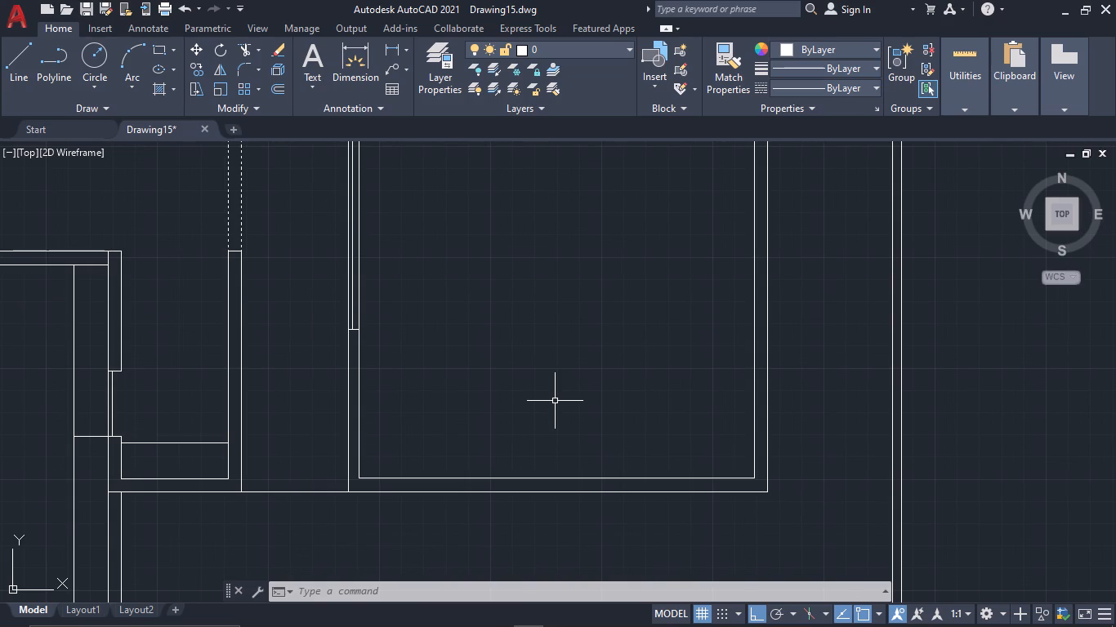
{"action": "key", "text": "l"}
{"action": "key", "text": "space"}
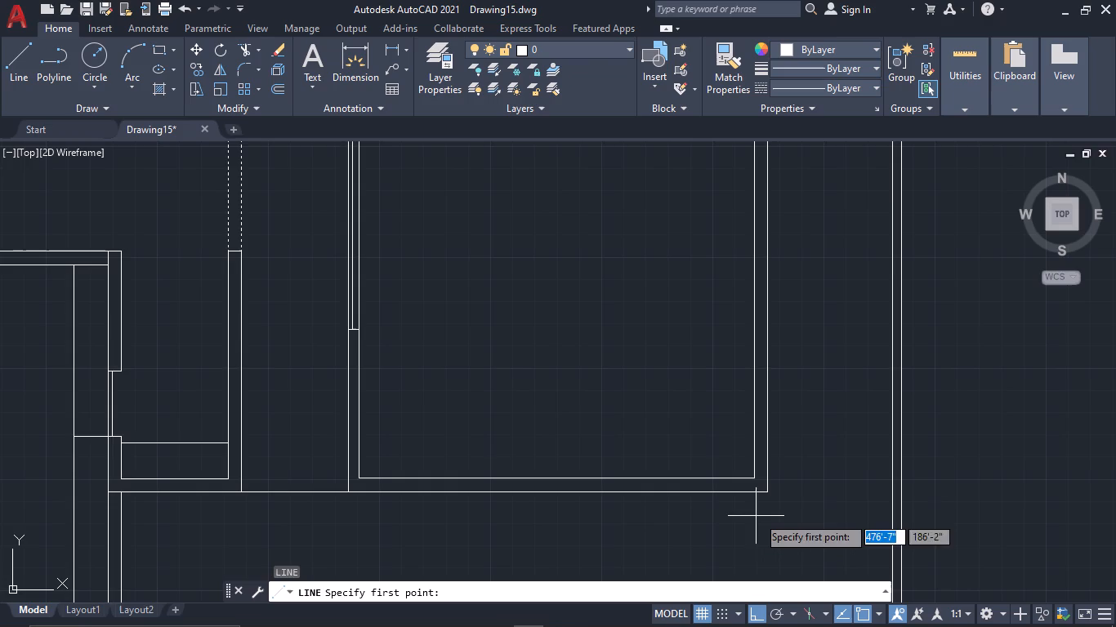
{"action": "scroll", "coordinate": [718, 524], "scroll_direction": "down", "scroll_amount": 2}
{"action": "middle_click_drag", "start_coordinate": [718, 524], "coordinate": [669, 404]}
{"action": "scroll", "coordinate": [702, 463], "scroll_direction": "down", "scroll_amount": 2}
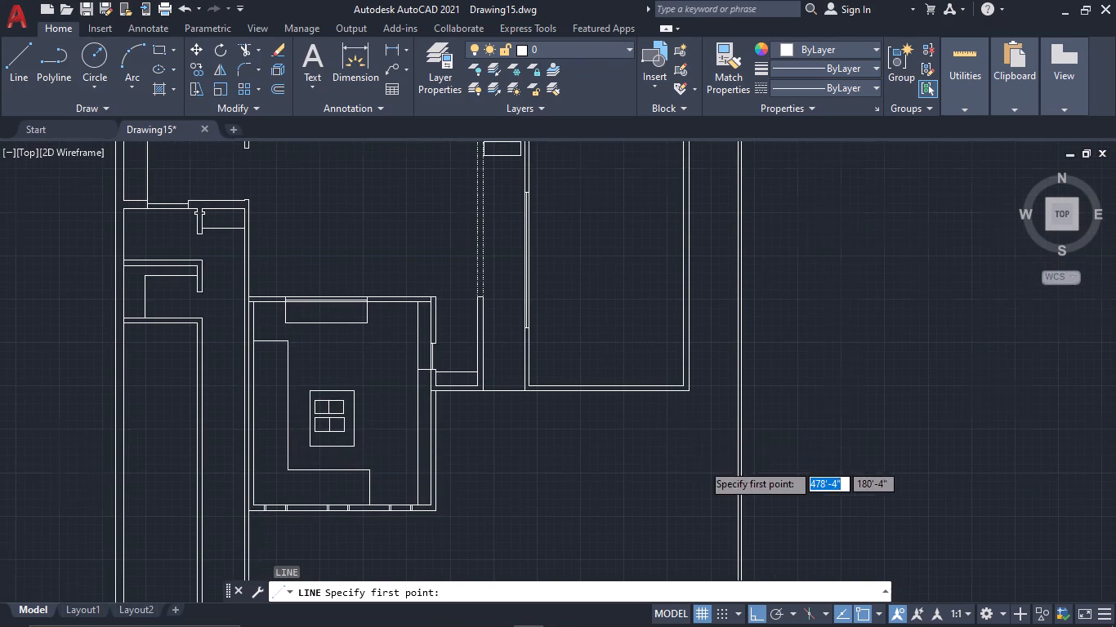
{"action": "scroll", "coordinate": [702, 463], "scroll_direction": "down", "scroll_amount": 1}
{"action": "middle_click_drag", "start_coordinate": [702, 461], "coordinate": [699, 442]}
{"action": "scroll", "coordinate": [699, 442], "scroll_direction": "up", "scroll_amount": 3}
{"action": "middle_click_drag", "start_coordinate": [697, 443], "coordinate": [695, 376]}
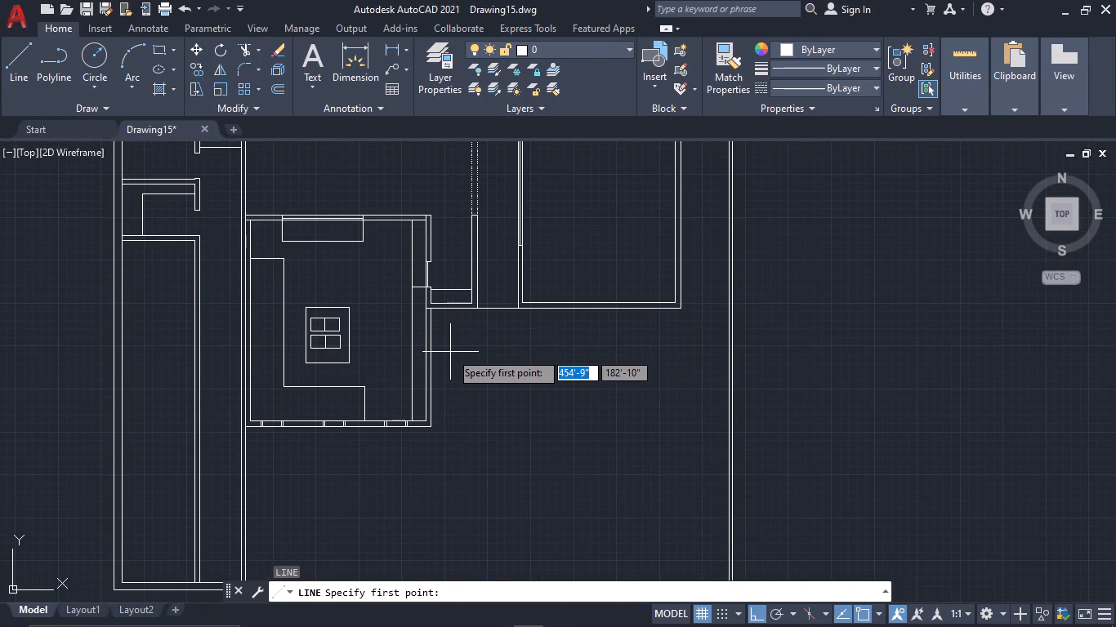
{"action": "scroll", "coordinate": [450, 352], "scroll_direction": "up", "scroll_amount": 1}
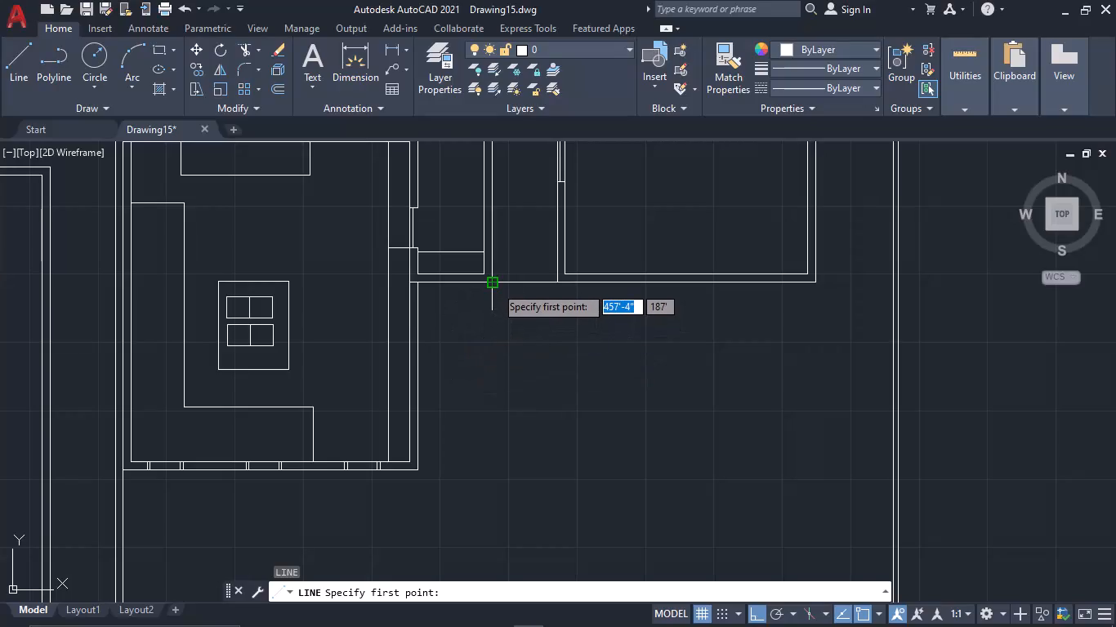
{"action": "scroll", "coordinate": [495, 286], "scroll_direction": "up", "scroll_amount": 2}
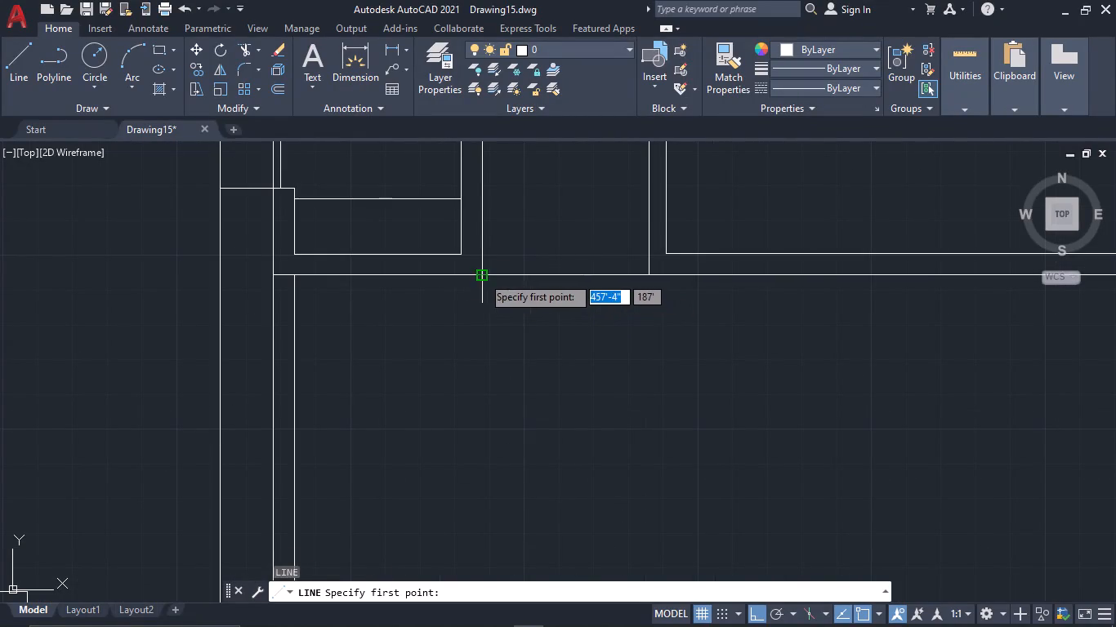
{"action": "left_click", "coordinate": [482, 276]}
{"action": "scroll", "coordinate": [471, 479], "scroll_direction": "down", "scroll_amount": 2}
{"action": "middle_click_drag", "start_coordinate": [471, 479], "coordinate": [522, 345]}
{"action": "scroll", "coordinate": [522, 345], "scroll_direction": "down", "scroll_amount": 1}
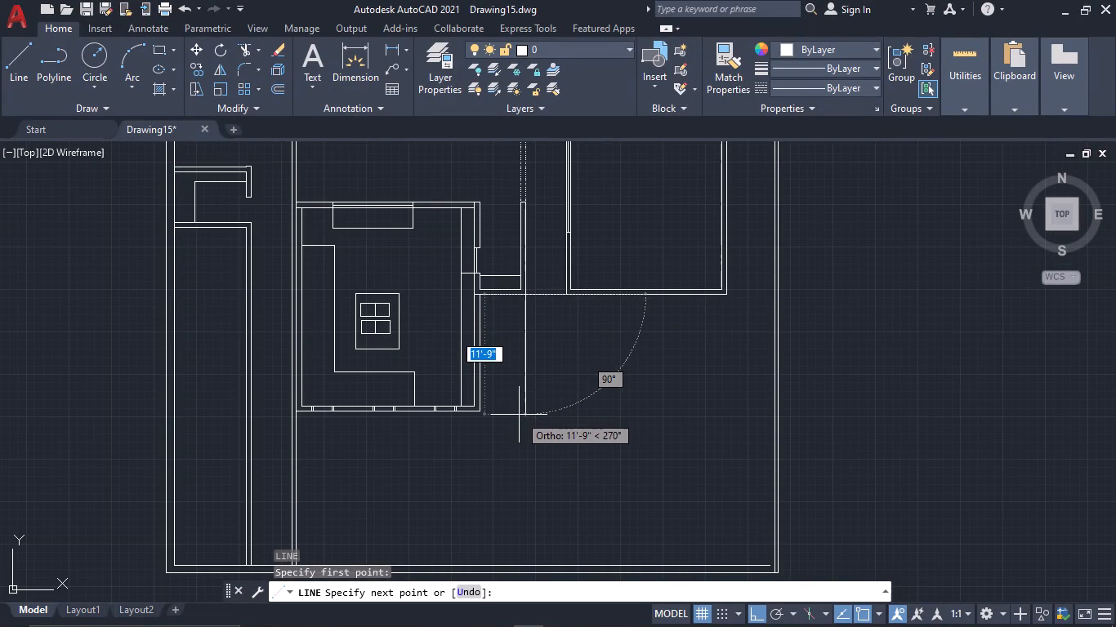
{"action": "scroll", "coordinate": [514, 430], "scroll_direction": "up", "scroll_amount": 1}
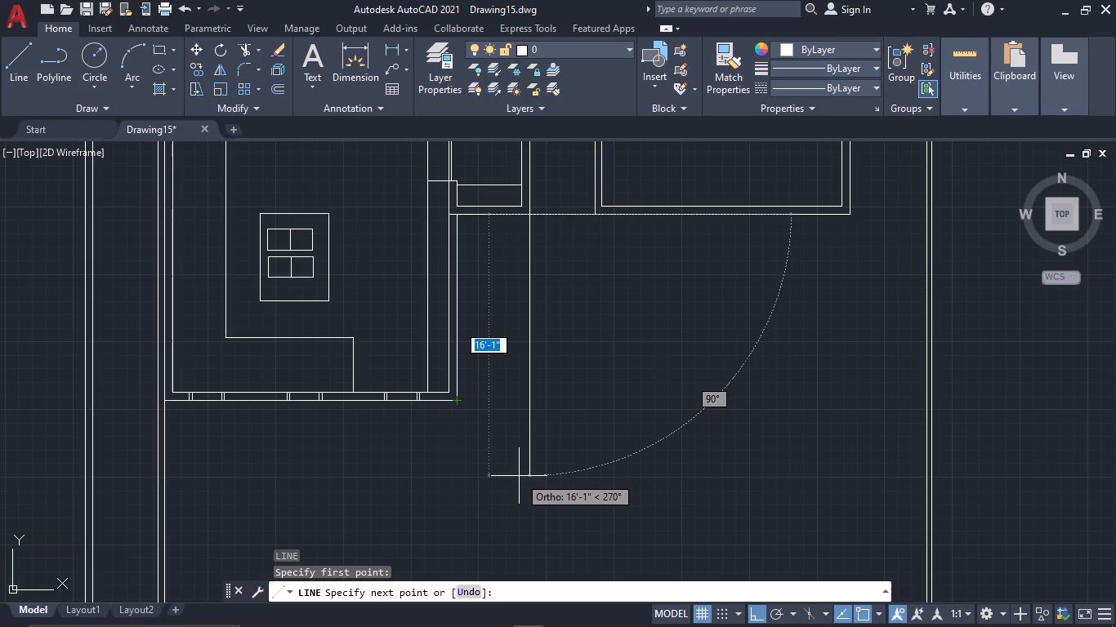
{"action": "scroll", "coordinate": [515, 477], "scroll_direction": "up", "scroll_amount": 1}
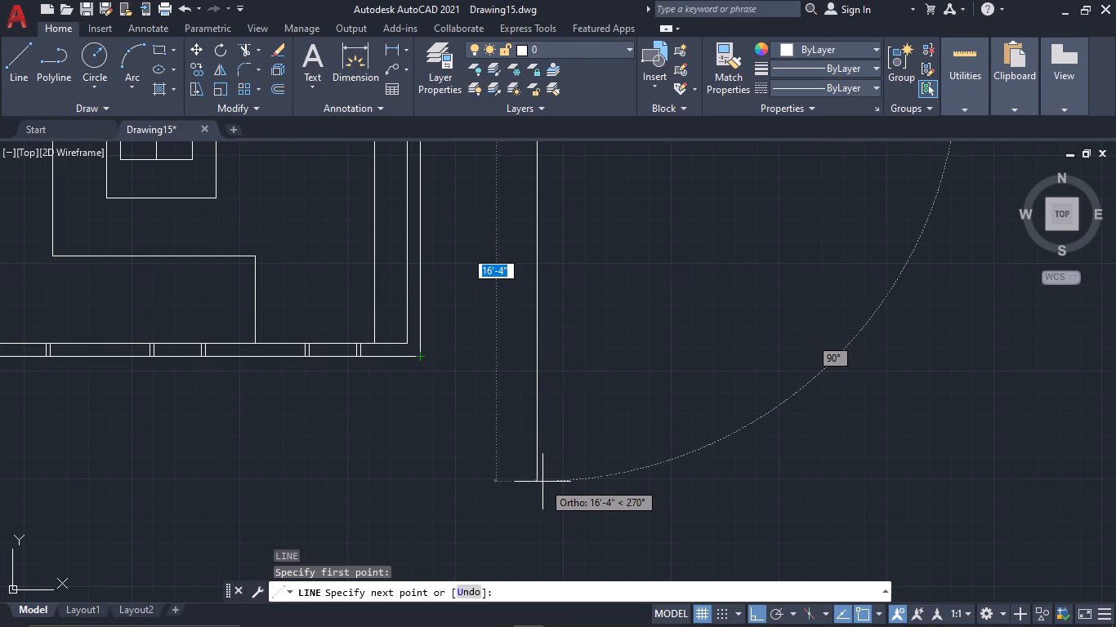
{"action": "left_click", "coordinate": [542, 484]}
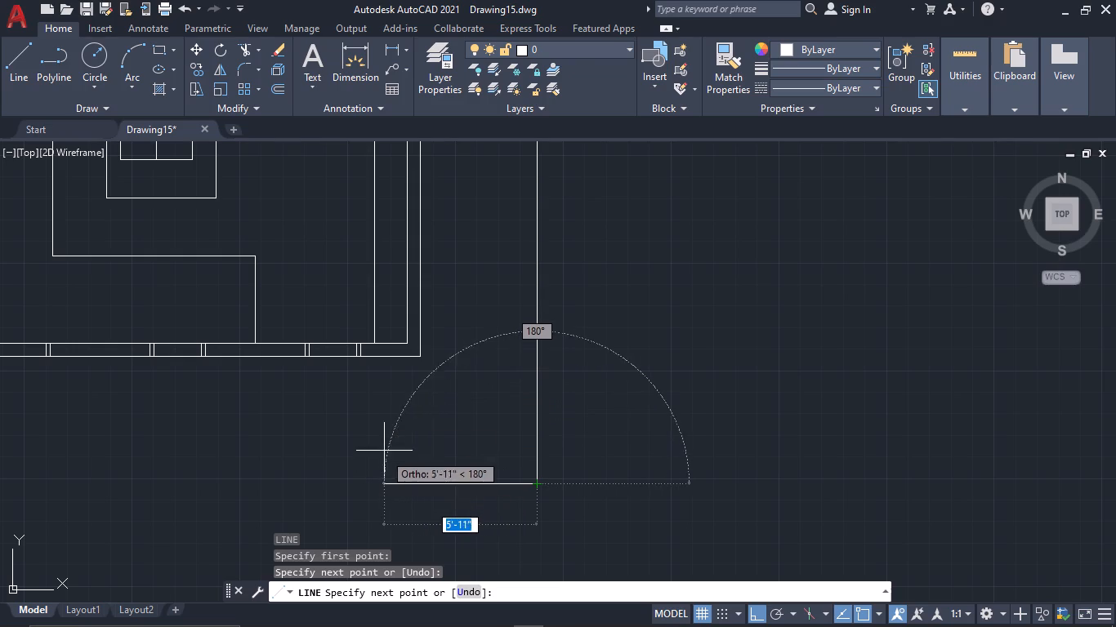
{"action": "left_click", "coordinate": [407, 483]}
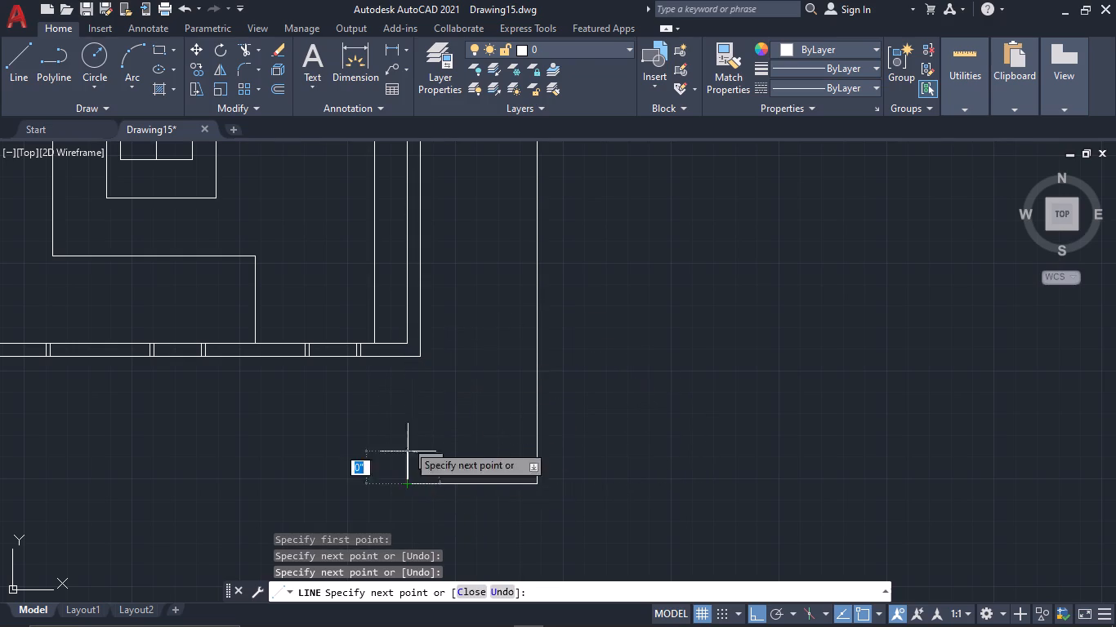
{"action": "left_click", "coordinate": [402, 357]}
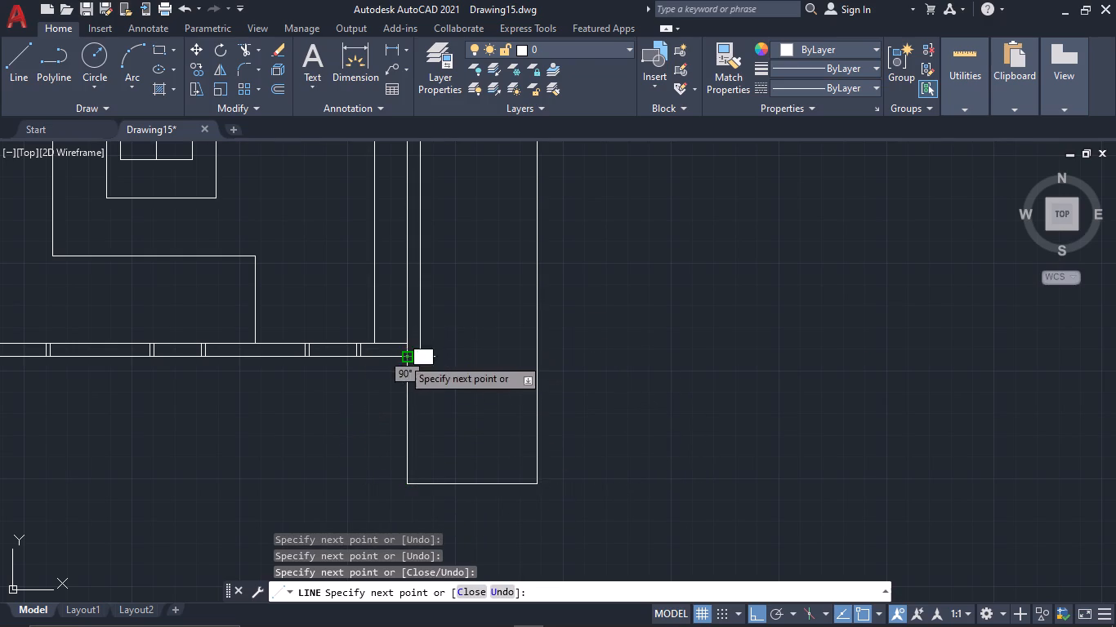
{"action": "key", "text": "Escape"}
Offset the three sides of the new outline below the corridor wall by 6" toward its inside.
{"action": "left_click_drag", "start_coordinate": [427, 410], "coordinate": [414, 410]}
{"action": "left_click", "coordinate": [359, 408]}
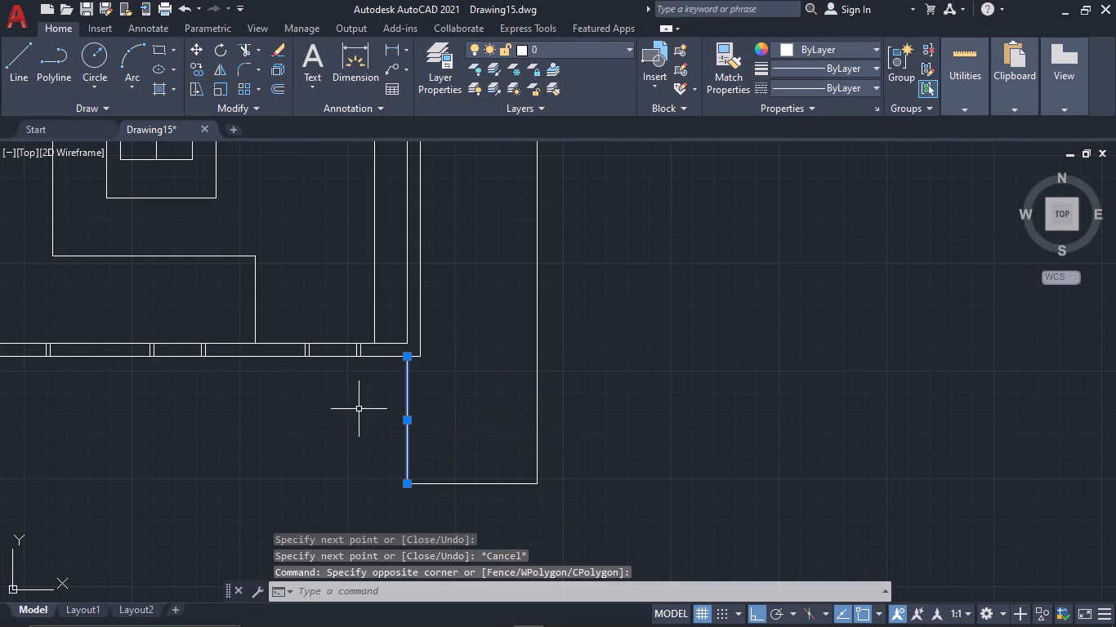
{"action": "type", "text": "OF"}
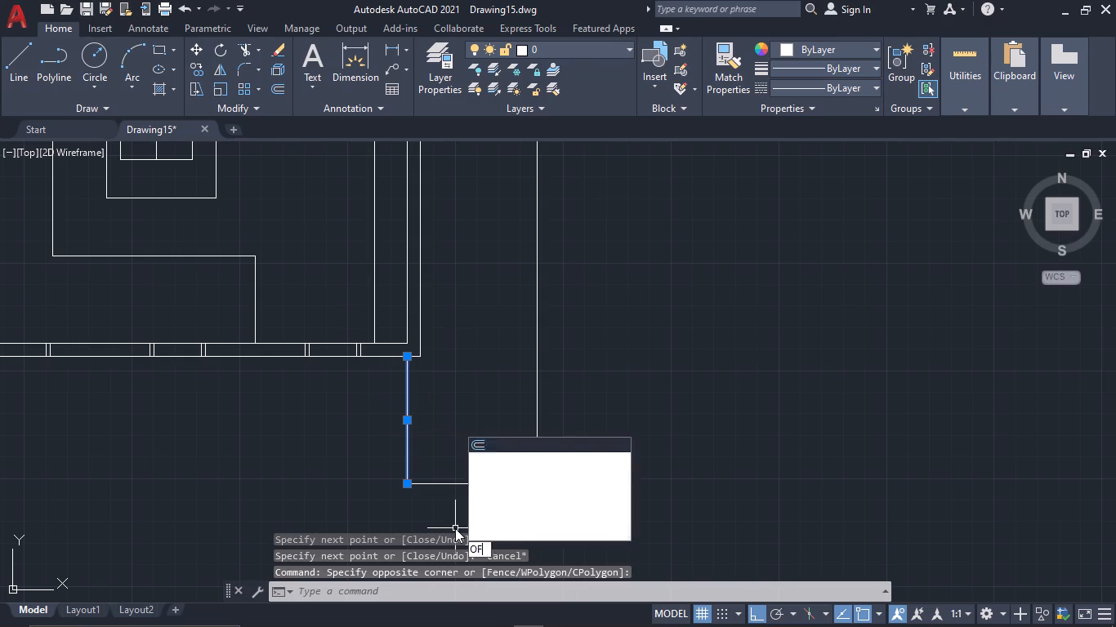
{"action": "key", "text": "space"}
{"action": "type", "text": "6\""}
{"action": "key", "text": "space"}
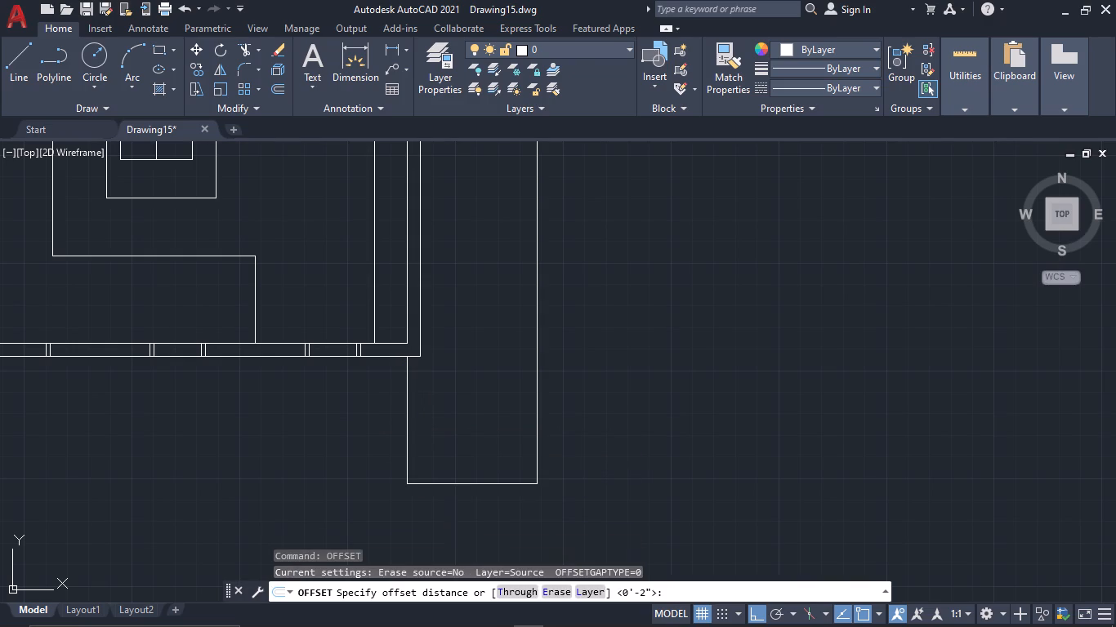
{"action": "left_click", "coordinate": [472, 446]}
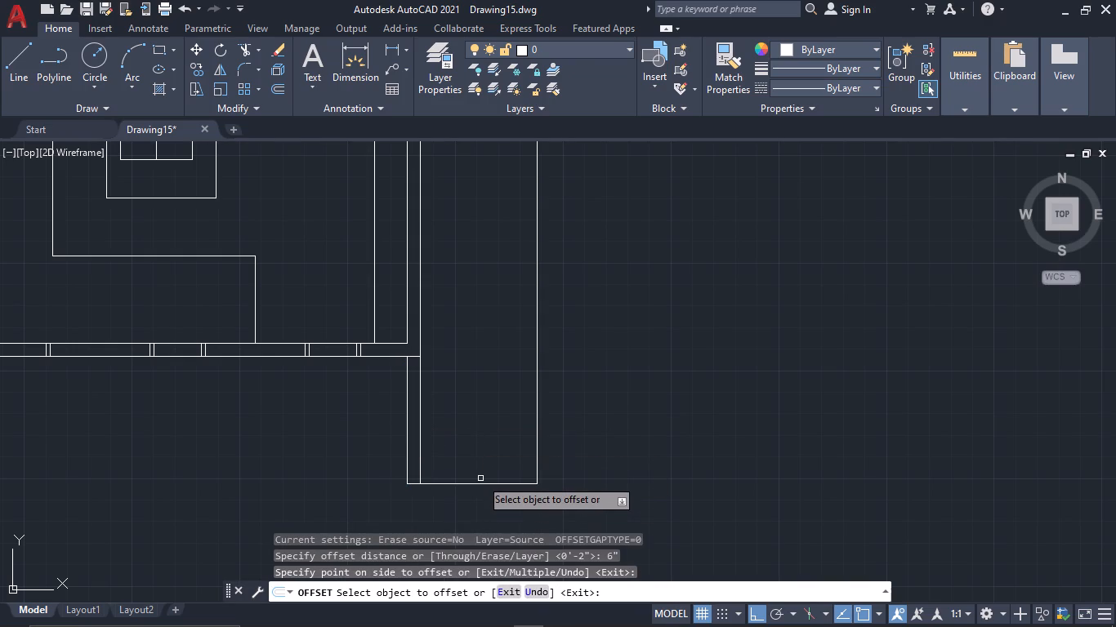
{"action": "left_click_drag", "start_coordinate": [480, 482], "coordinate": [478, 475]}
{"action": "left_click", "coordinate": [465, 422]}
{"action": "left_click", "coordinate": [535, 418]}
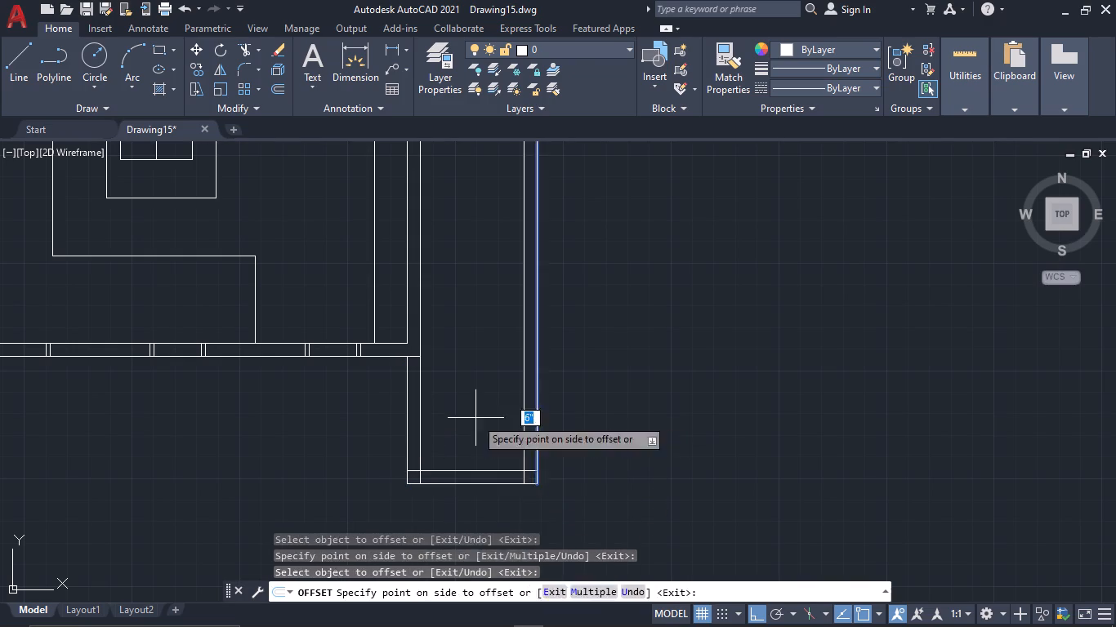
{"action": "left_click", "coordinate": [475, 418]}
{"action": "key", "text": "Escape"}
Fillet the two lower inside corners of the offset wall lines with zero radius.
{"action": "key", "text": "f"}
{"action": "key", "text": "space"}
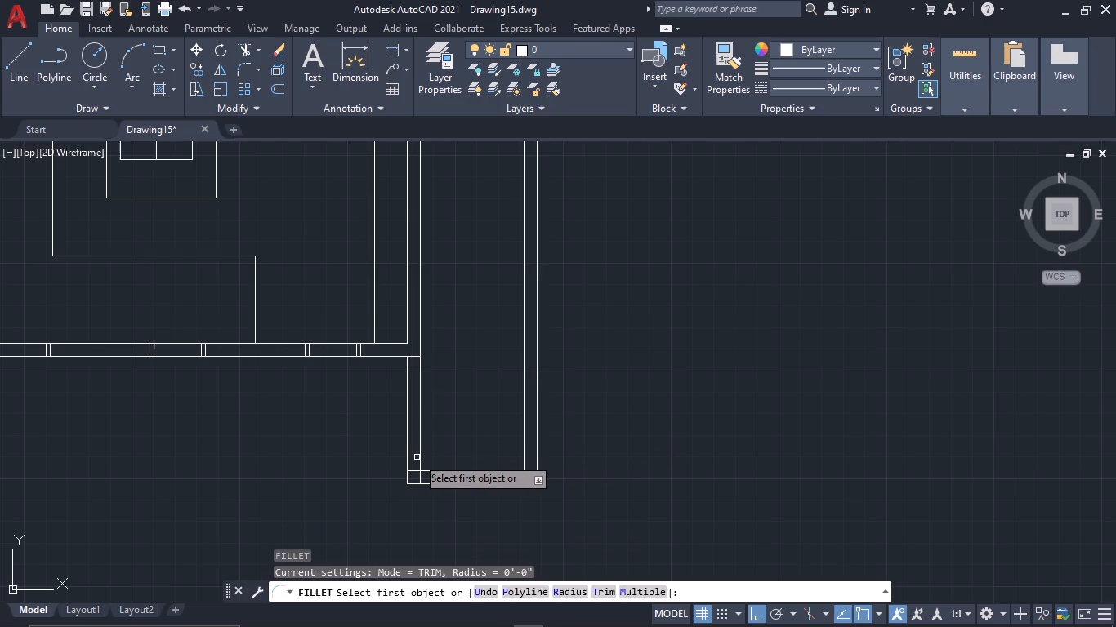
{"action": "left_click", "coordinate": [422, 457]}
{"action": "left_click", "coordinate": [451, 471]}
{"action": "key", "text": "f"}
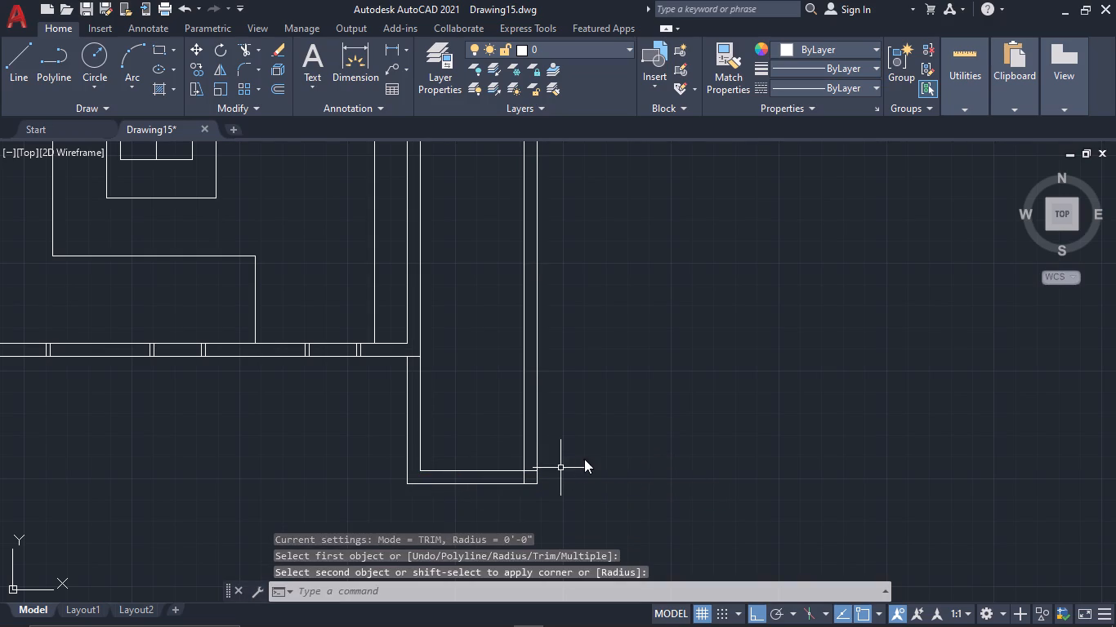
{"action": "key", "text": "space"}
{"action": "left_click", "coordinate": [518, 472]}
{"action": "left_click", "coordinate": [525, 458]}
{"action": "scroll", "coordinate": [585, 428], "scroll_direction": "down", "scroll_amount": 2}
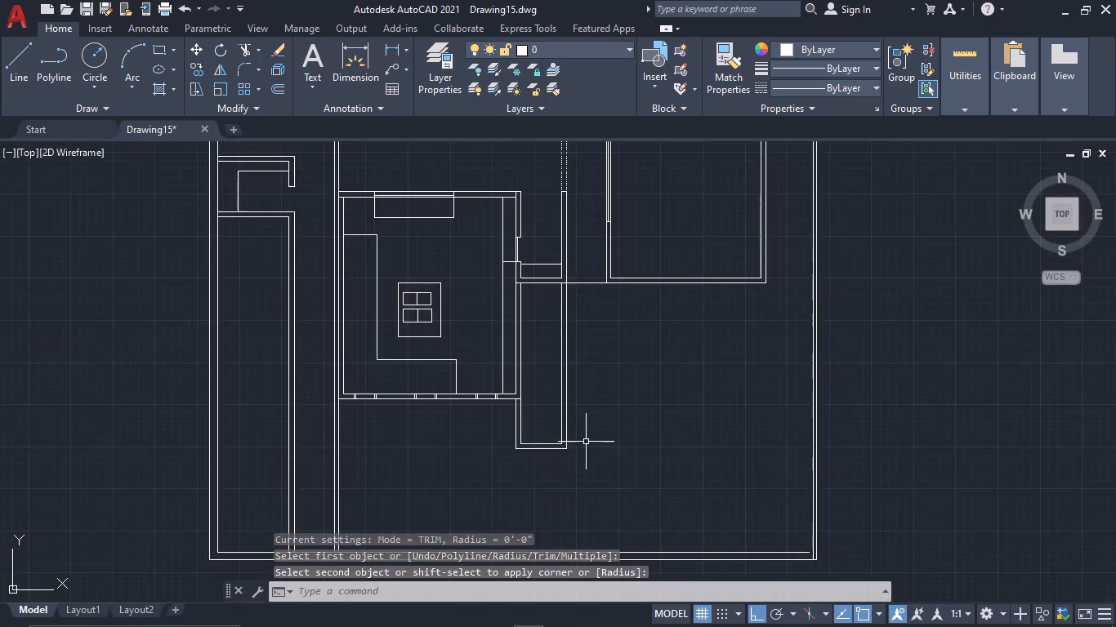
Draw a three-sided rectangular outline about 6" deep against the wall line at the top of the narrow space beside the island room.
{"action": "middle_click_drag", "start_coordinate": [586, 442], "coordinate": [590, 517]}
{"action": "scroll", "coordinate": [579, 371], "scroll_direction": "up", "scroll_amount": 3}
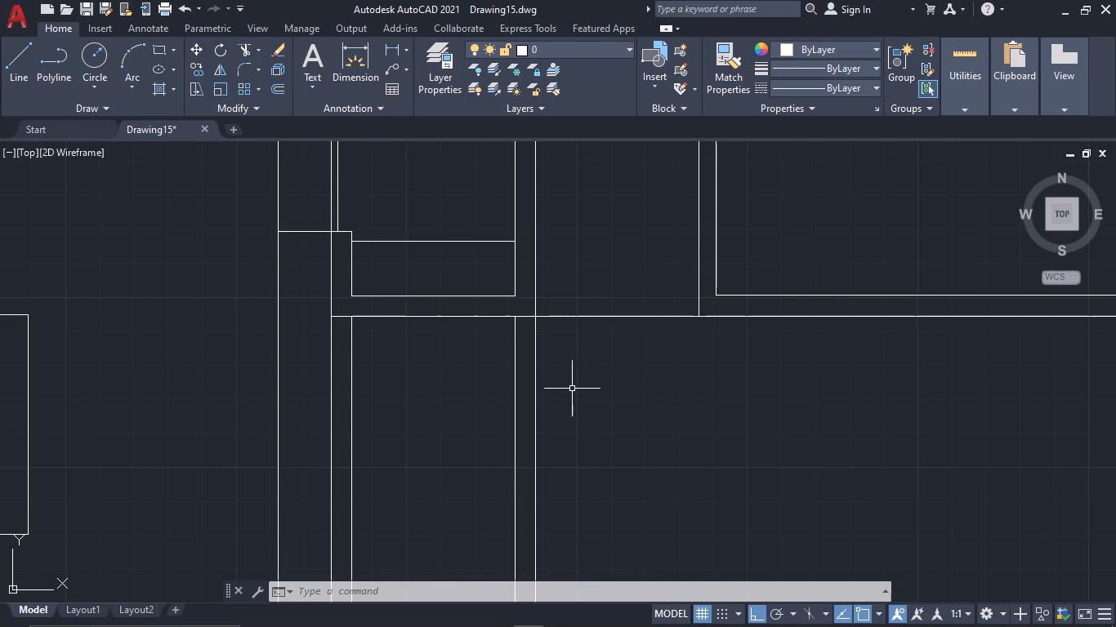
{"action": "key", "text": "l"}
{"action": "key", "text": "space"}
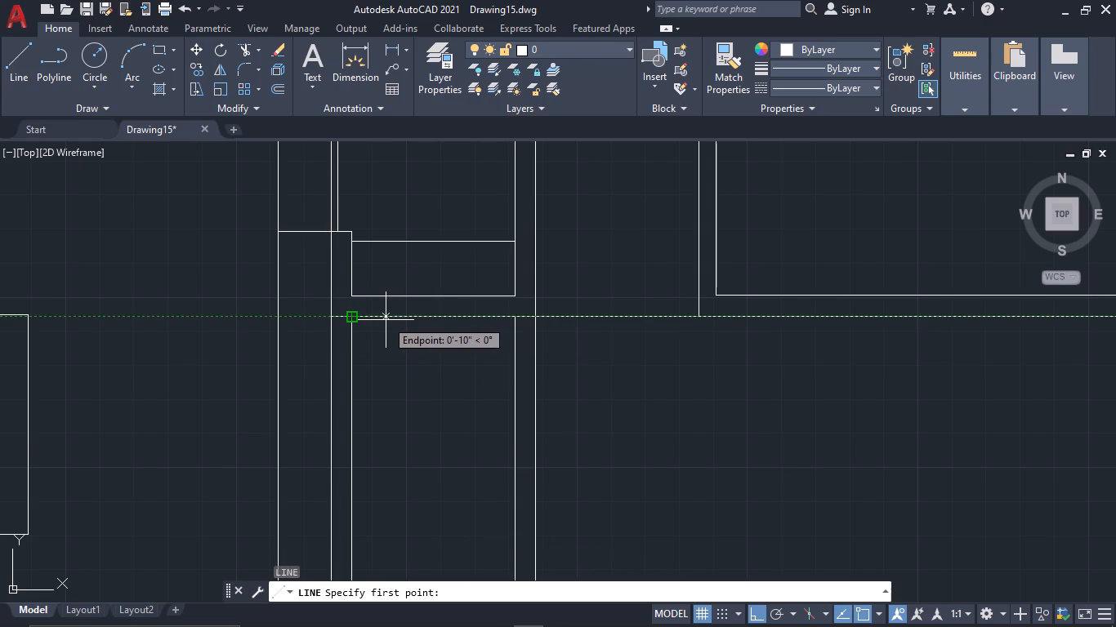
{"action": "left_click", "coordinate": [386, 320]}
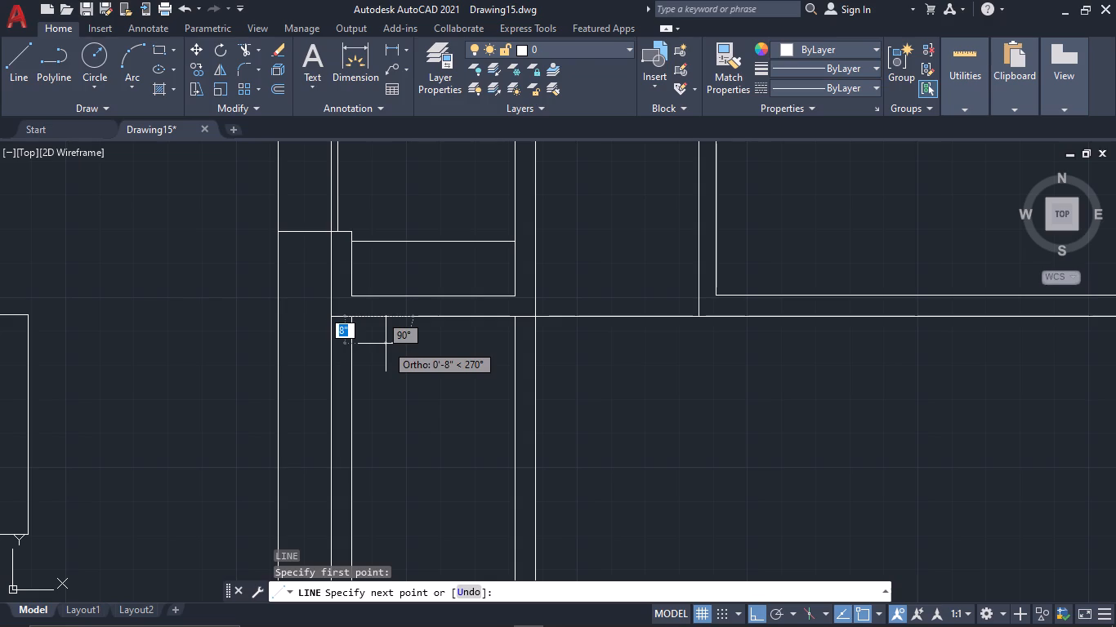
{"action": "left_click", "coordinate": [386, 336]}
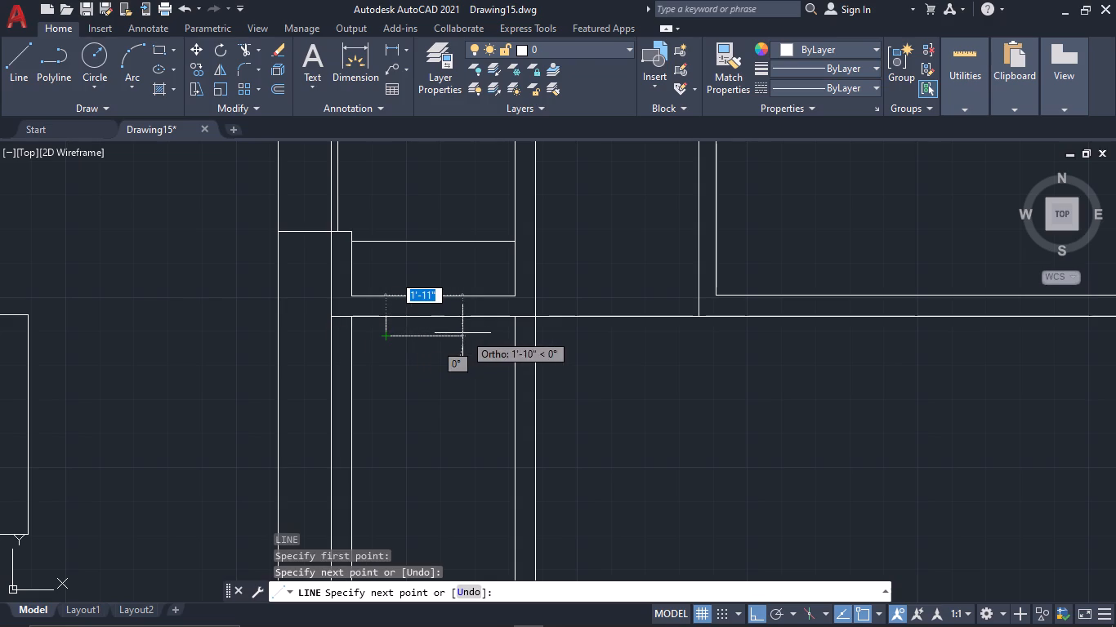
{"action": "left_click", "coordinate": [484, 335]}
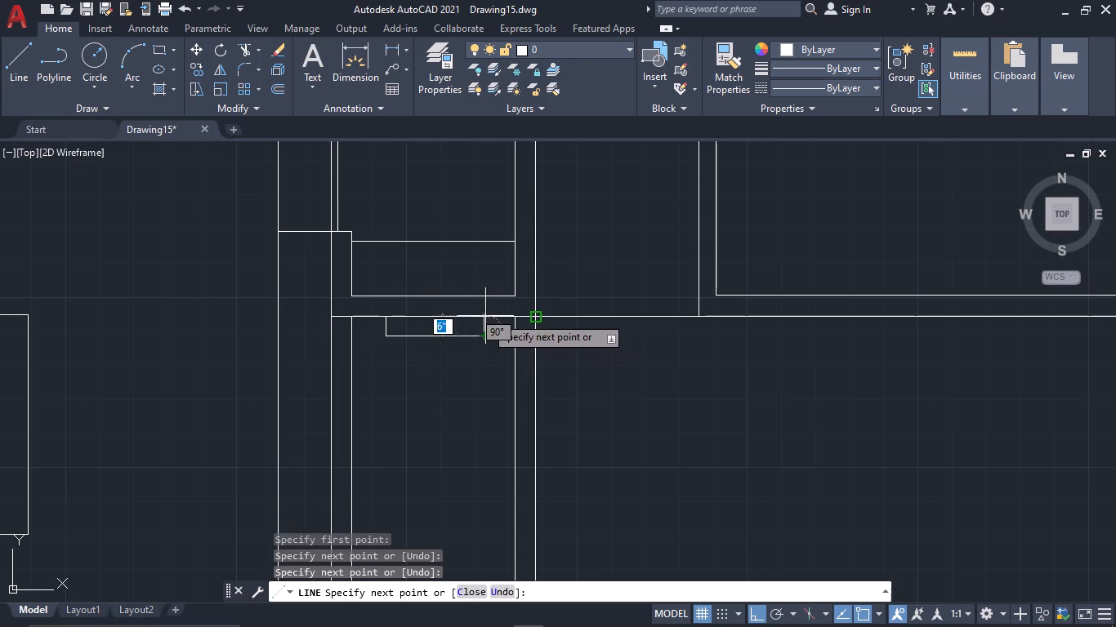
{"action": "left_click", "coordinate": [483, 317]}
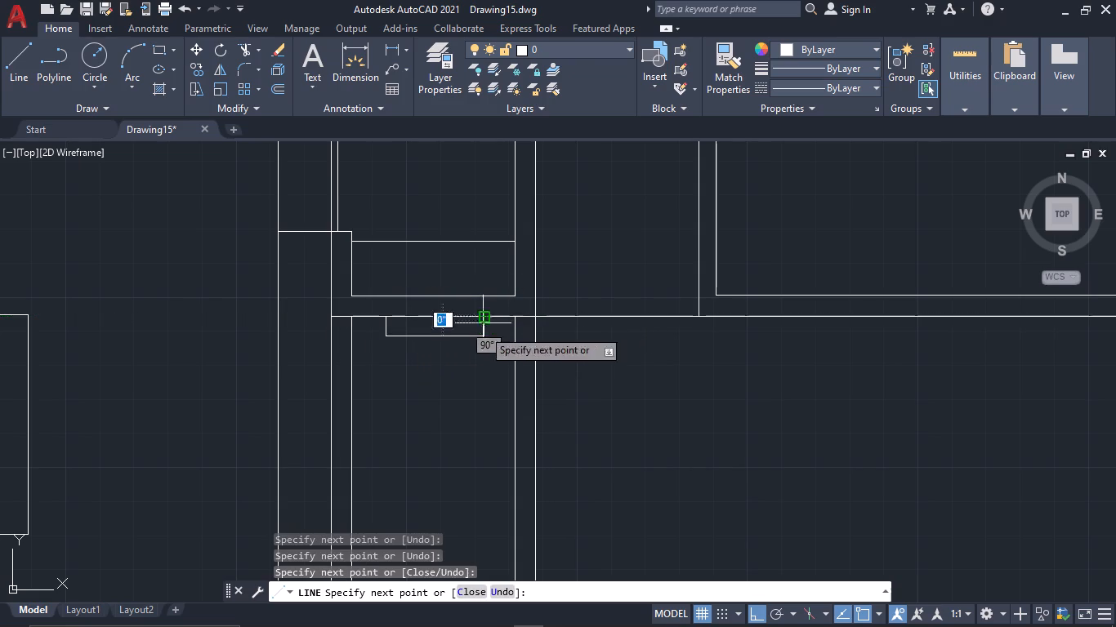
{"action": "key", "text": "Escape"}
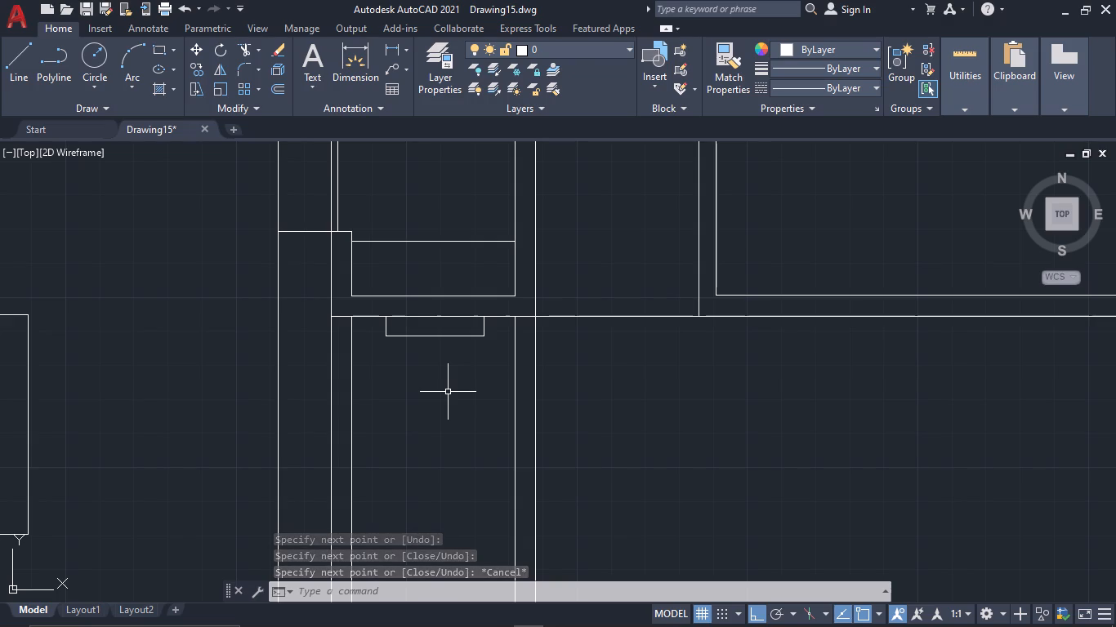
Draw a horizontal line about 33' long from the narrow space's outer wall line, below the island room, past the building's far outer wall.
{"action": "scroll", "coordinate": [596, 458], "scroll_direction": "down", "scroll_amount": 2}
{"action": "middle_click_drag", "start_coordinate": [623, 496], "coordinate": [611, 329]}
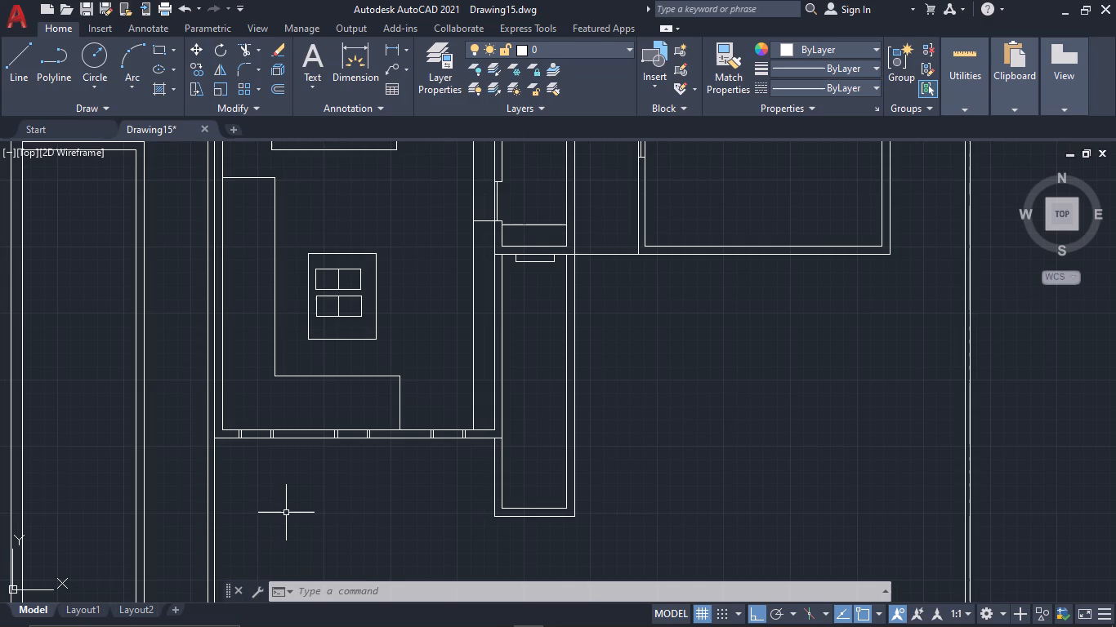
{"action": "middle_click_drag", "start_coordinate": [286, 513], "coordinate": [376, 467]}
{"action": "scroll", "coordinate": [376, 469], "scroll_direction": "down", "scroll_amount": 2}
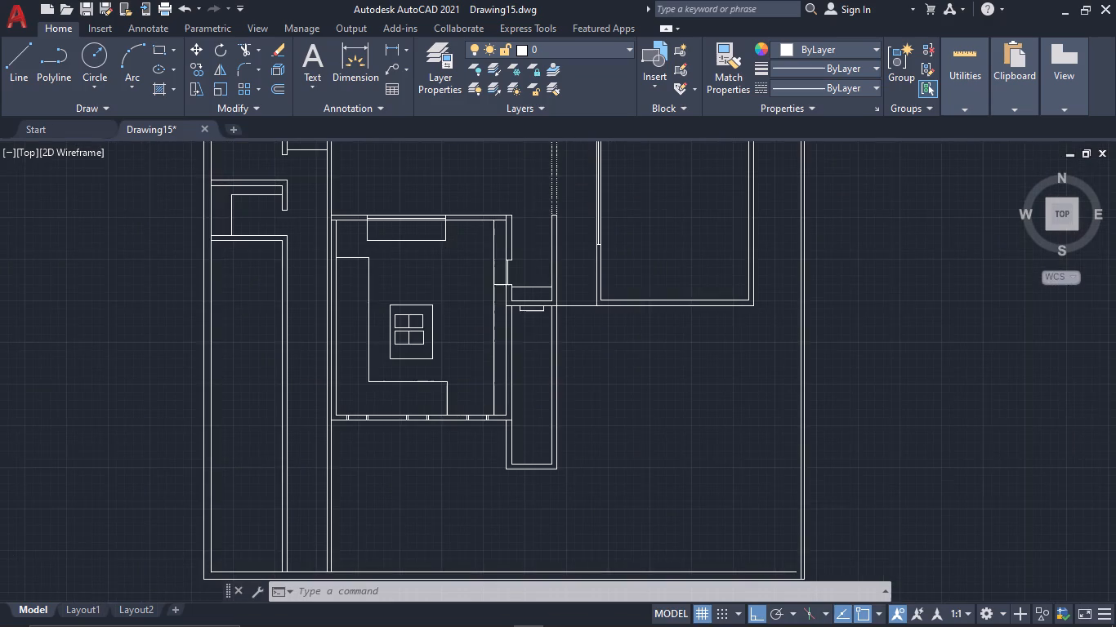
{"action": "scroll", "coordinate": [376, 469], "scroll_direction": "up", "scroll_amount": 1}
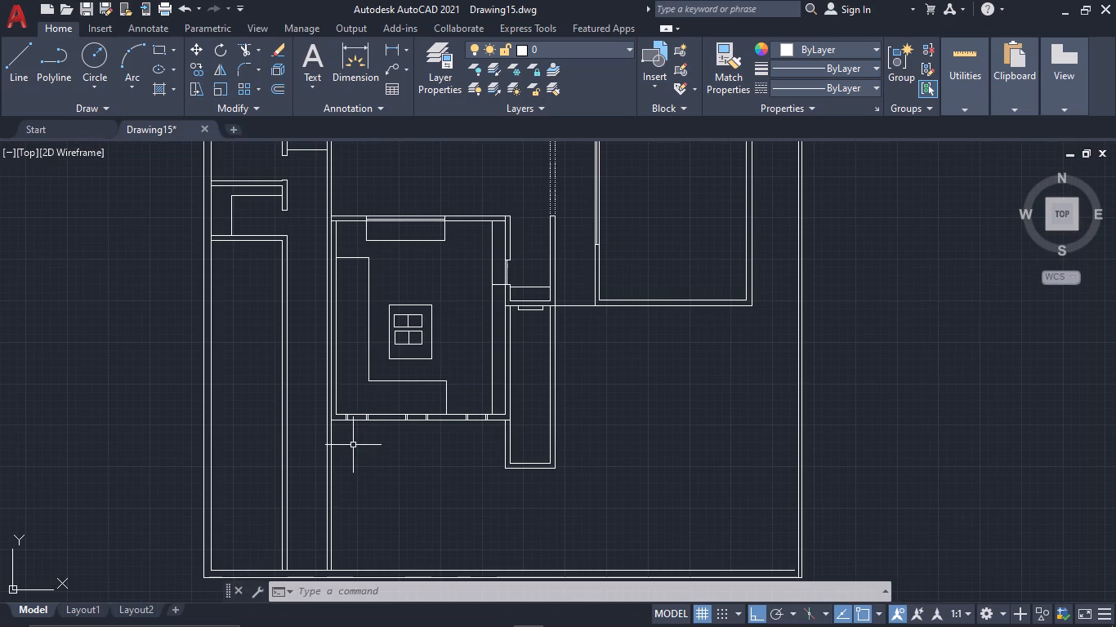
{"action": "key", "text": "l"}
{"action": "key", "text": "space"}
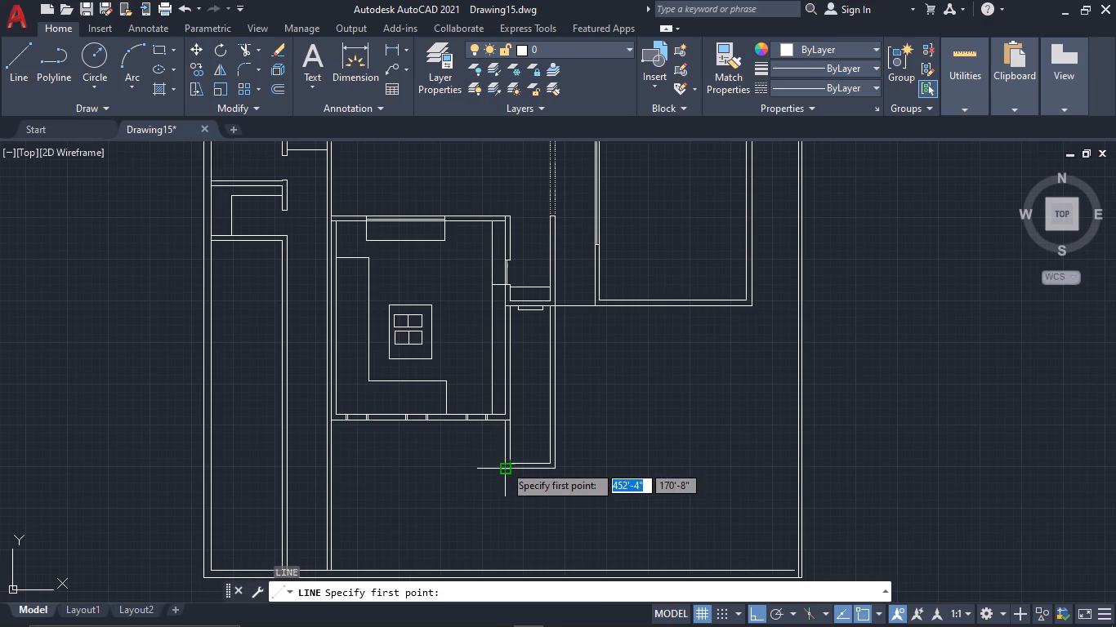
{"action": "scroll", "coordinate": [502, 472], "scroll_direction": "up", "scroll_amount": 4}
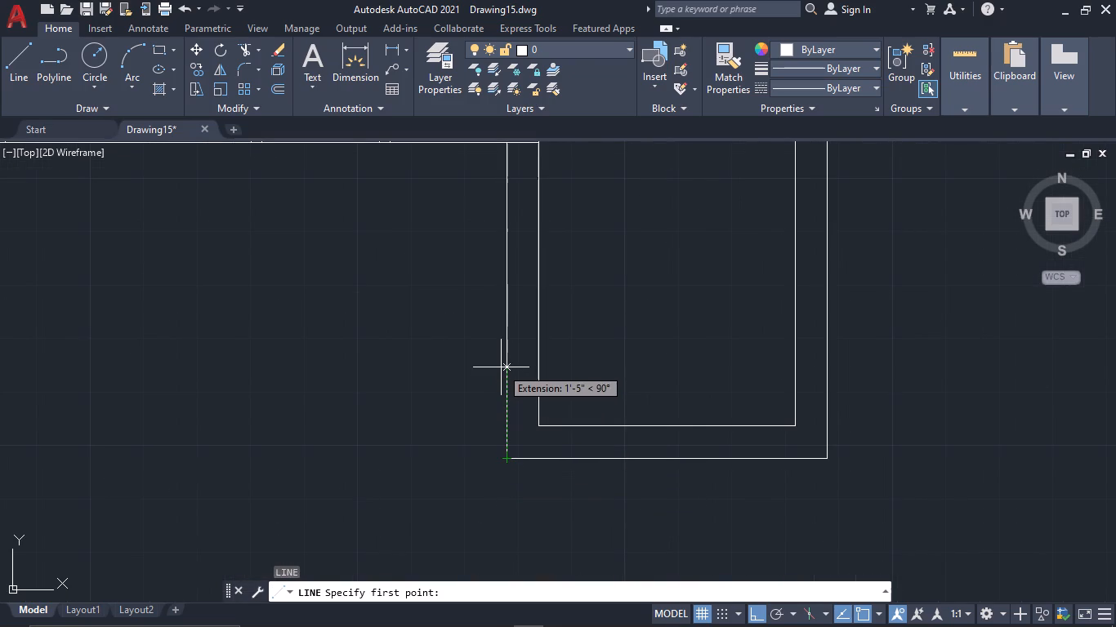
{"action": "left_click_drag", "start_coordinate": [501, 367], "coordinate": [484, 370]}
{"action": "scroll", "coordinate": [217, 408], "scroll_direction": "down", "scroll_amount": 3}
{"action": "middle_click_drag", "start_coordinate": [222, 412], "coordinate": [504, 393]}
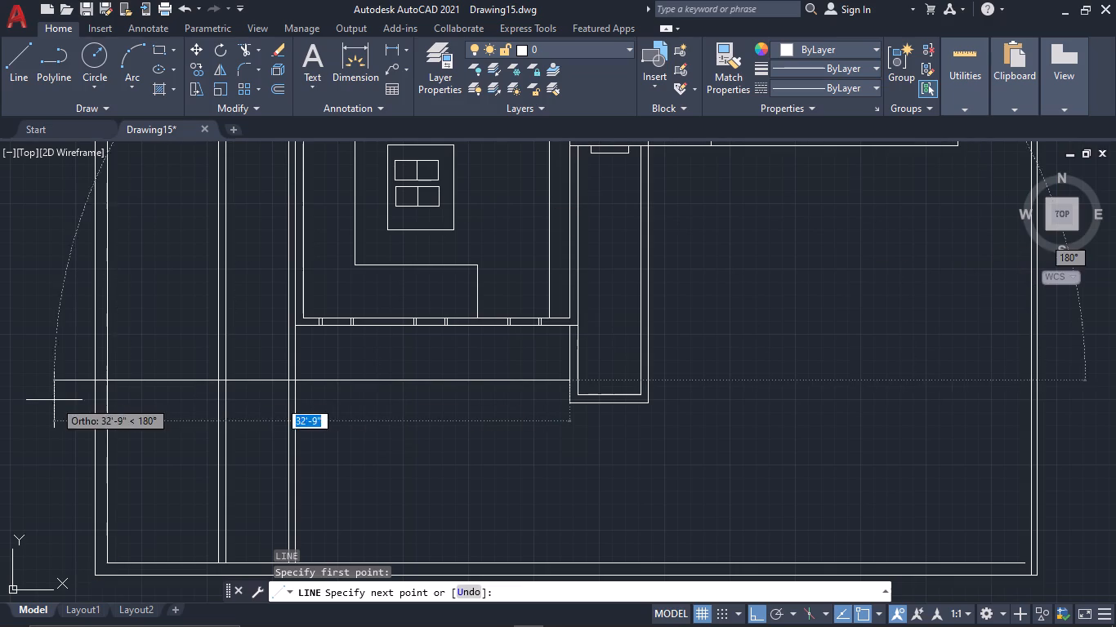
{"action": "left_click", "coordinate": [48, 400]}
{"action": "key", "text": "Escape"}
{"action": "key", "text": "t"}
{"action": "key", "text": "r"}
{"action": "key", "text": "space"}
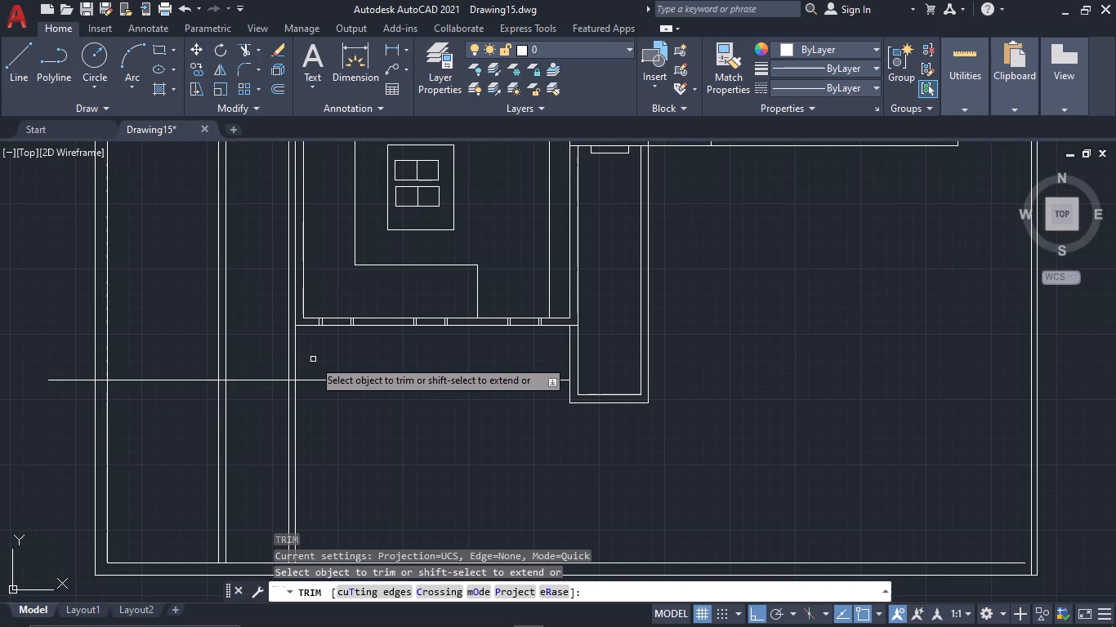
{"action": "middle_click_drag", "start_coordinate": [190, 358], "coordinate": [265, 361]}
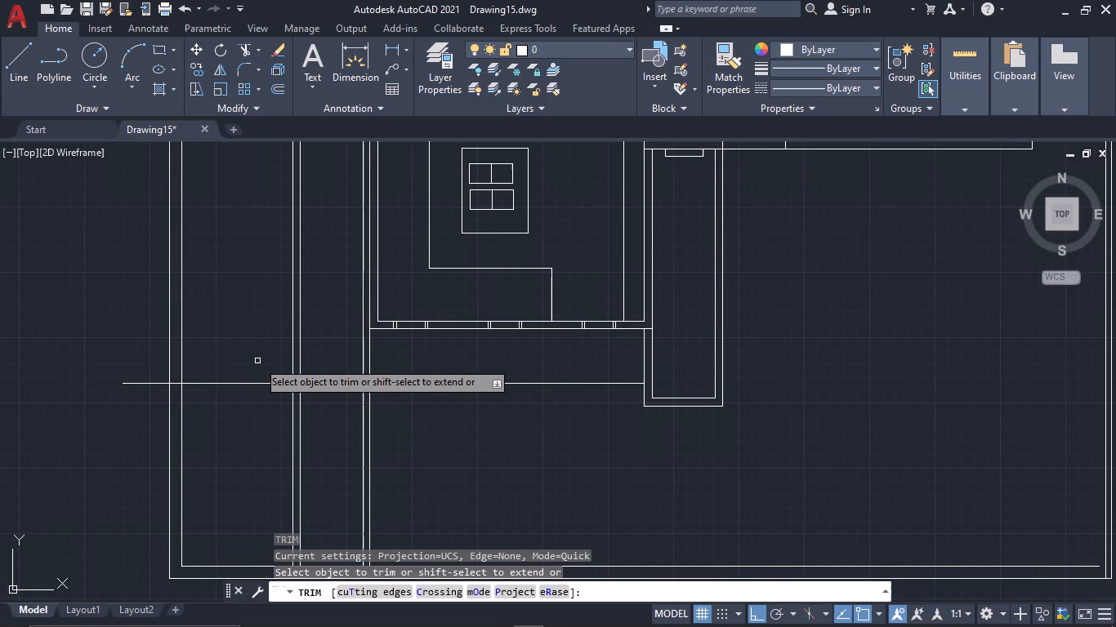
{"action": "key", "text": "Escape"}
Offset the new horizontal line 9" downward.
{"action": "left_click_drag", "start_coordinate": [427, 438], "coordinate": [427, 407]}
{"action": "left_click", "coordinate": [411, 361]}
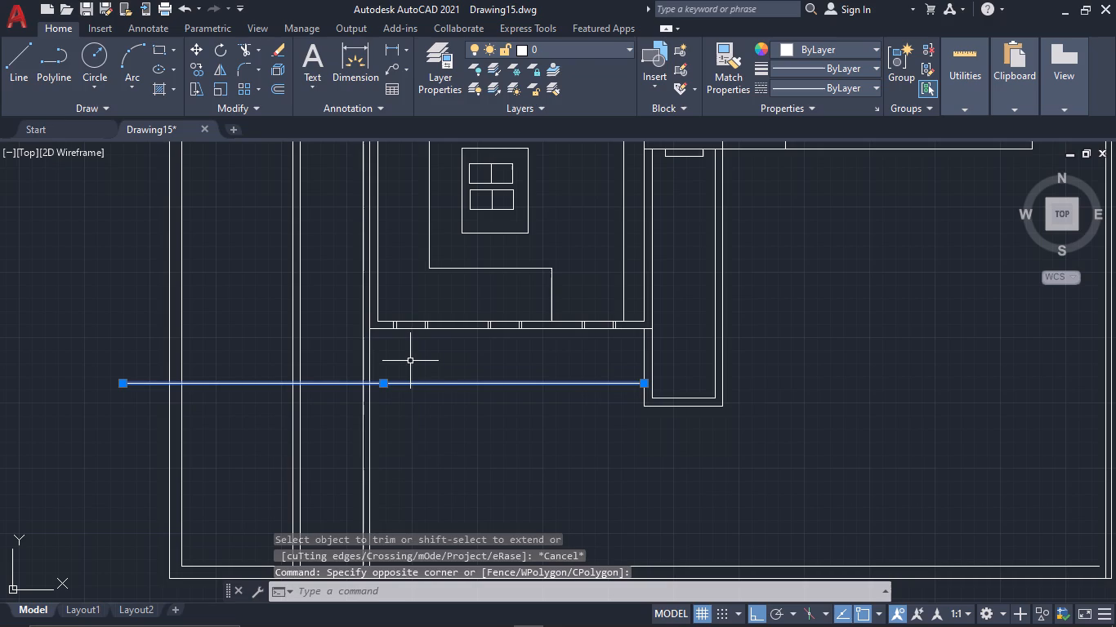
{"action": "type", "text": "OF 9\""}
{"action": "key", "text": "space"}
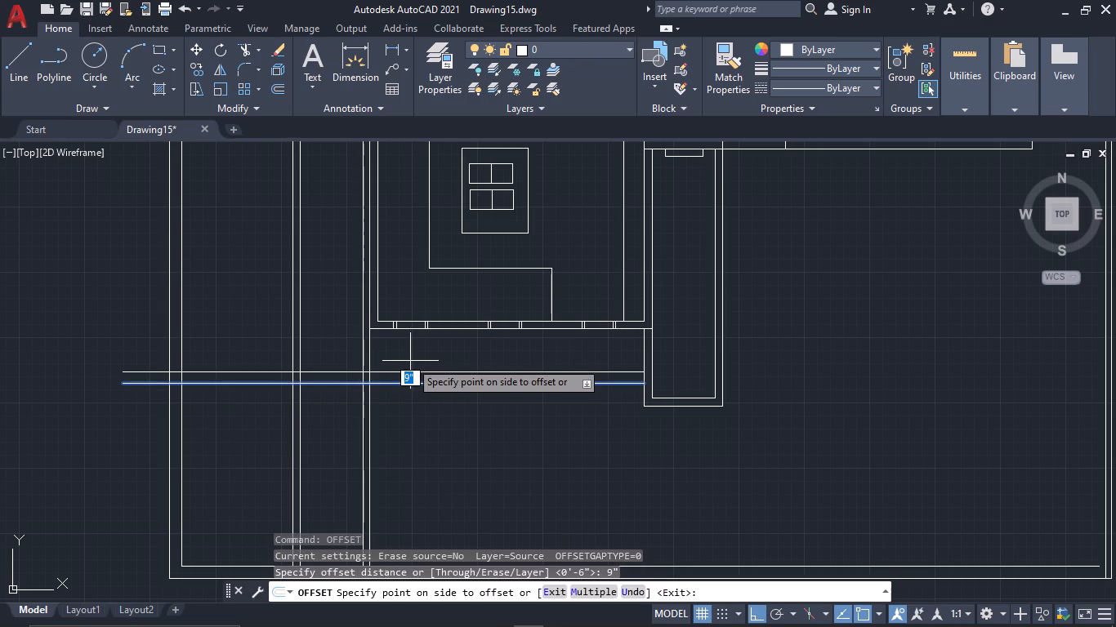
{"action": "left_click", "coordinate": [408, 402]}
{"action": "key", "text": "Escape"}
Trim both horizontal lines below the island room back to the long vertical wall and clear the overlapping segments where the walls meet.
{"action": "key", "text": "t"}
{"action": "key", "text": "r"}
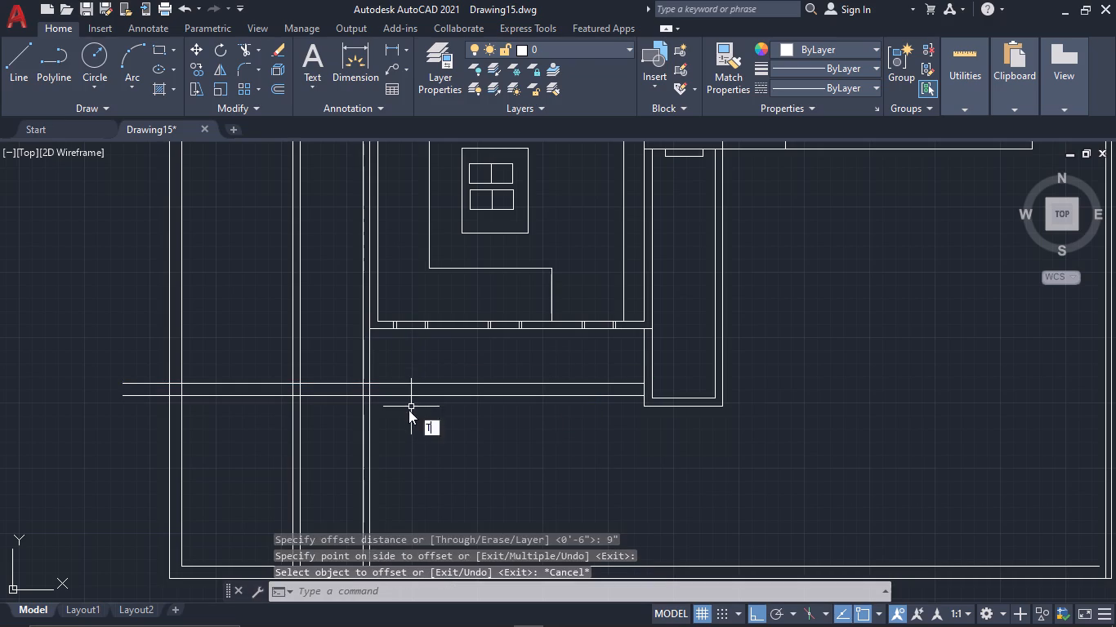
{"action": "key", "text": "space"}
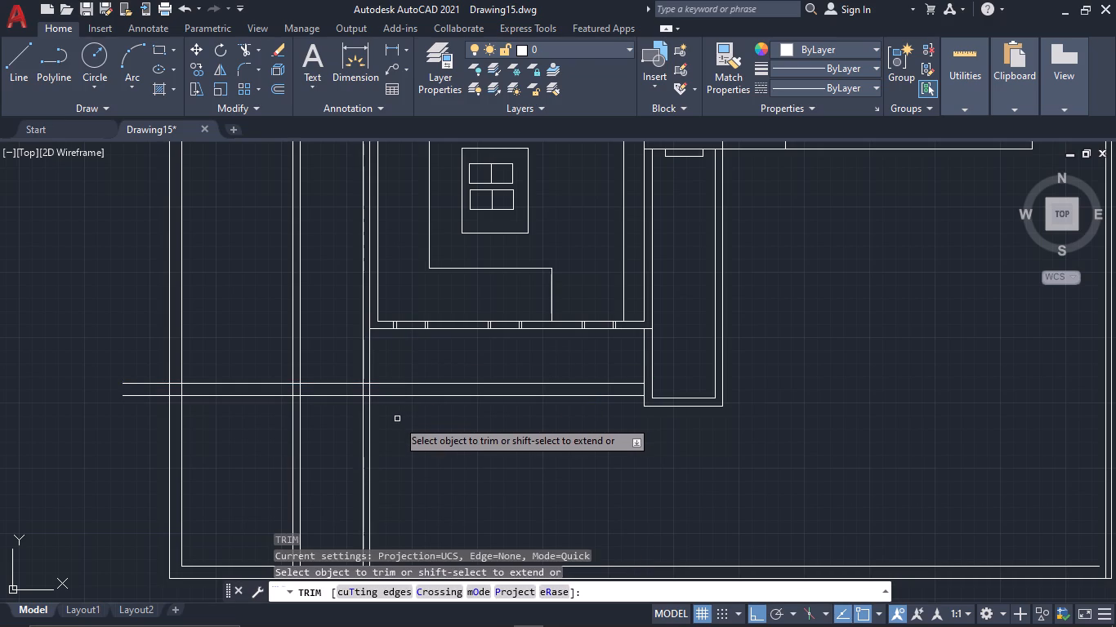
{"action": "left_click_drag", "start_coordinate": [429, 428], "coordinate": [431, 363]}
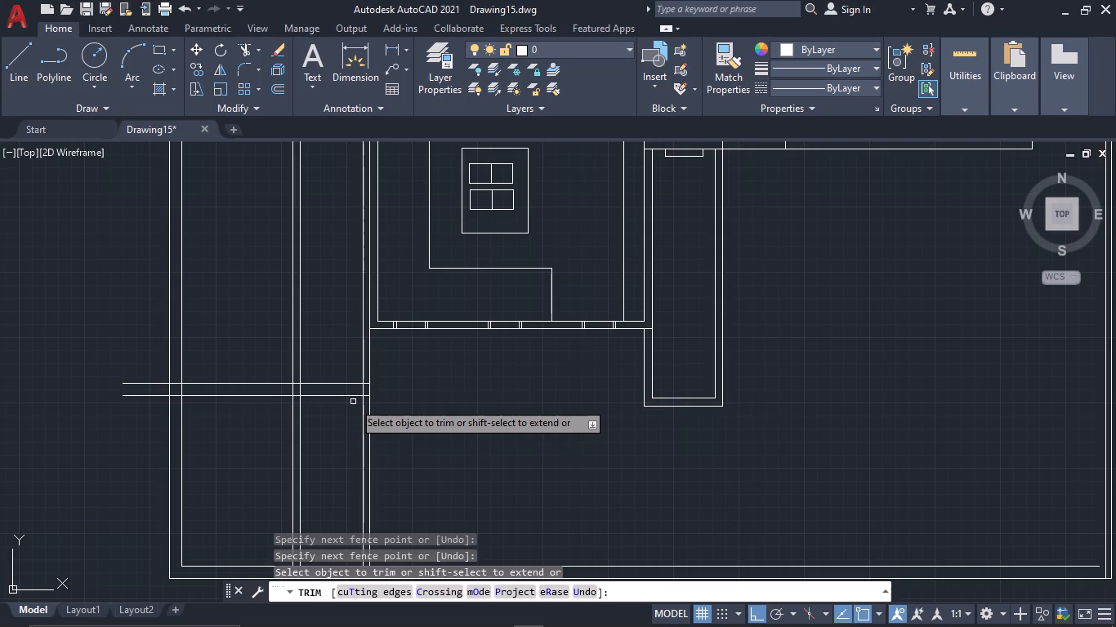
{"action": "scroll", "coordinate": [353, 402], "scroll_direction": "up", "scroll_amount": 3}
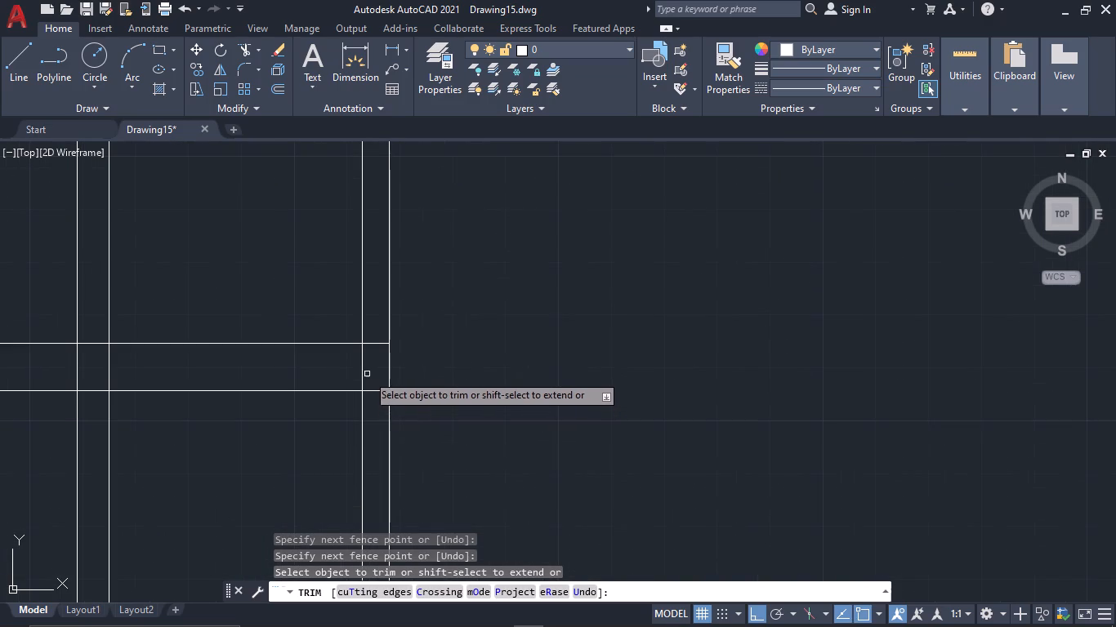
{"action": "left_click", "coordinate": [363, 374]}
{"action": "left_click", "coordinate": [375, 345]}
{"action": "scroll", "coordinate": [386, 404], "scroll_direction": "down", "scroll_amount": 2}
{"action": "middle_click_drag", "start_coordinate": [391, 408], "coordinate": [645, 392]}
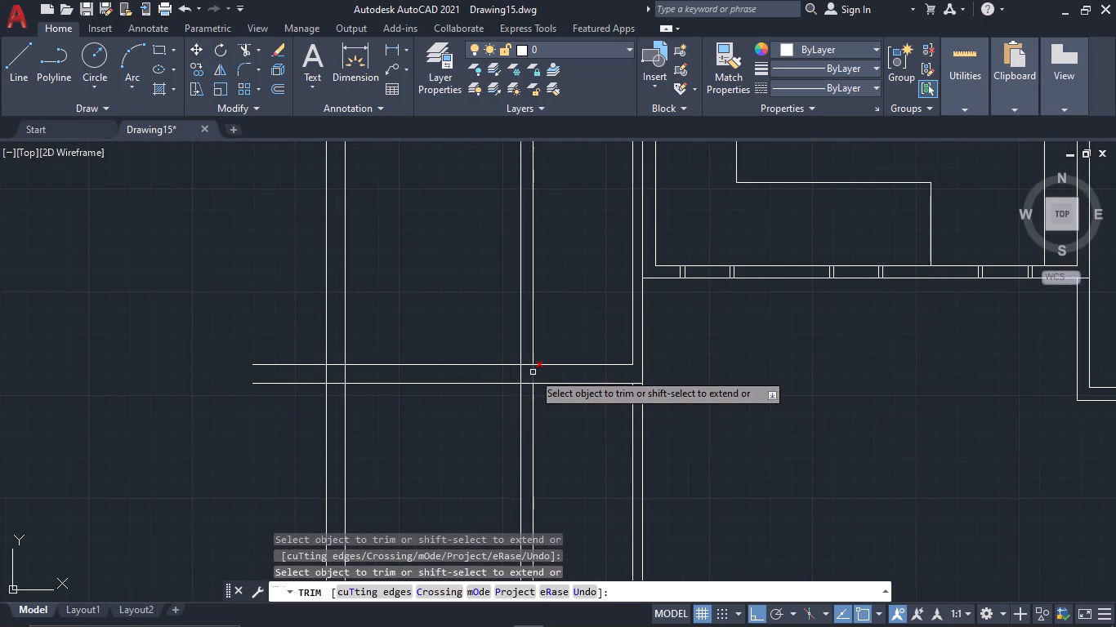
{"action": "scroll", "coordinate": [548, 334], "scroll_direction": "down", "scroll_amount": 2}
{"action": "middle_click_drag", "start_coordinate": [551, 334], "coordinate": [552, 441]}
{"action": "key", "text": "Escape"}
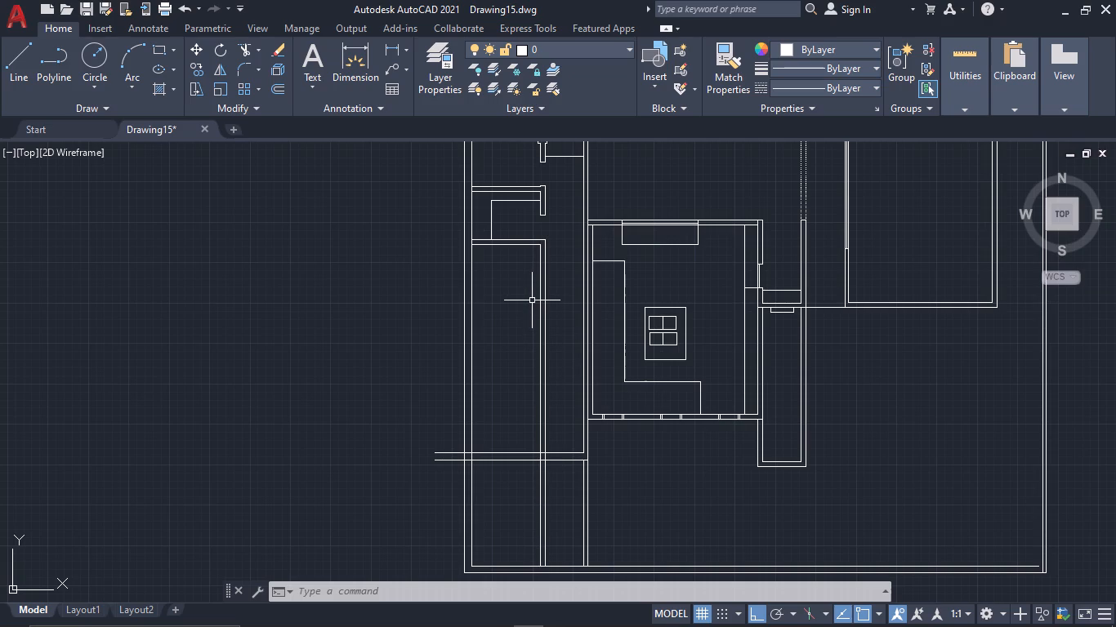
Draw a short horizontal line from the inner corner of the small room's lower wall out past the partition wall.
{"action": "scroll", "coordinate": [525, 266], "scroll_direction": "up", "scroll_amount": 2}
{"action": "middle_click_drag", "start_coordinate": [525, 266], "coordinate": [470, 379]}
{"action": "key", "text": "l"}
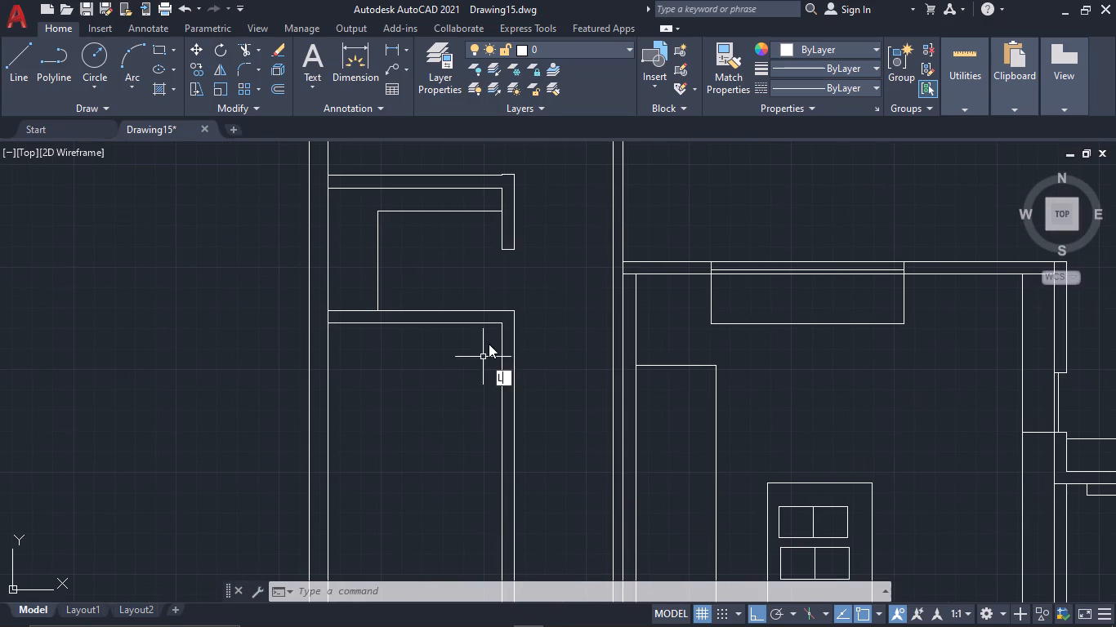
{"action": "key", "text": "space"}
{"action": "left_click", "coordinate": [502, 323]}
{"action": "left_click", "coordinate": [533, 326]}
{"action": "key", "text": "Escape"}
Trim the short line's overshoot and remove the partition wall lines below the small room's lower wall.
{"action": "key", "text": "t"}
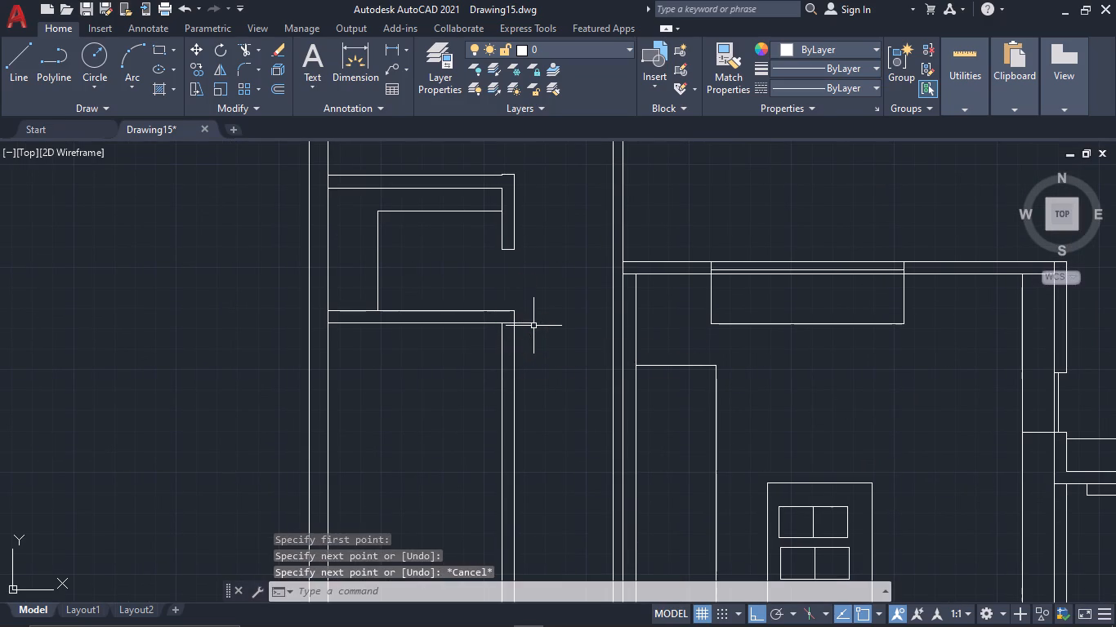
{"action": "key", "text": "r"}
{"action": "key", "text": "space"}
{"action": "left_click_drag", "start_coordinate": [535, 334], "coordinate": [525, 321]}
{"action": "left_click_drag", "start_coordinate": [542, 354], "coordinate": [493, 386]}
{"action": "scroll", "coordinate": [495, 407], "scroll_direction": "down", "scroll_amount": 3}
{"action": "middle_click_drag", "start_coordinate": [512, 429], "coordinate": [511, 367]}
{"action": "key", "text": "Escape"}
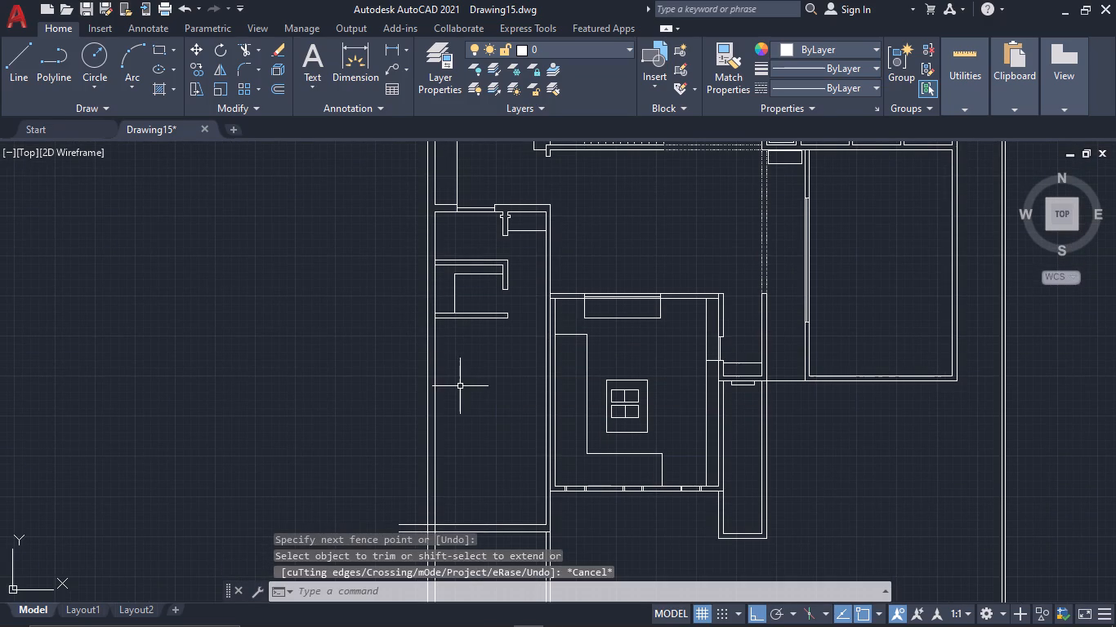
Trim the outer wall's inner line where the small room's lower wall joins it.
{"action": "key", "text": "t"}
{"action": "key", "text": "r"}
{"action": "key", "text": "space"}
{"action": "scroll", "coordinate": [420, 344], "scroll_direction": "up", "scroll_amount": 3}
{"action": "left_click", "coordinate": [467, 234]}
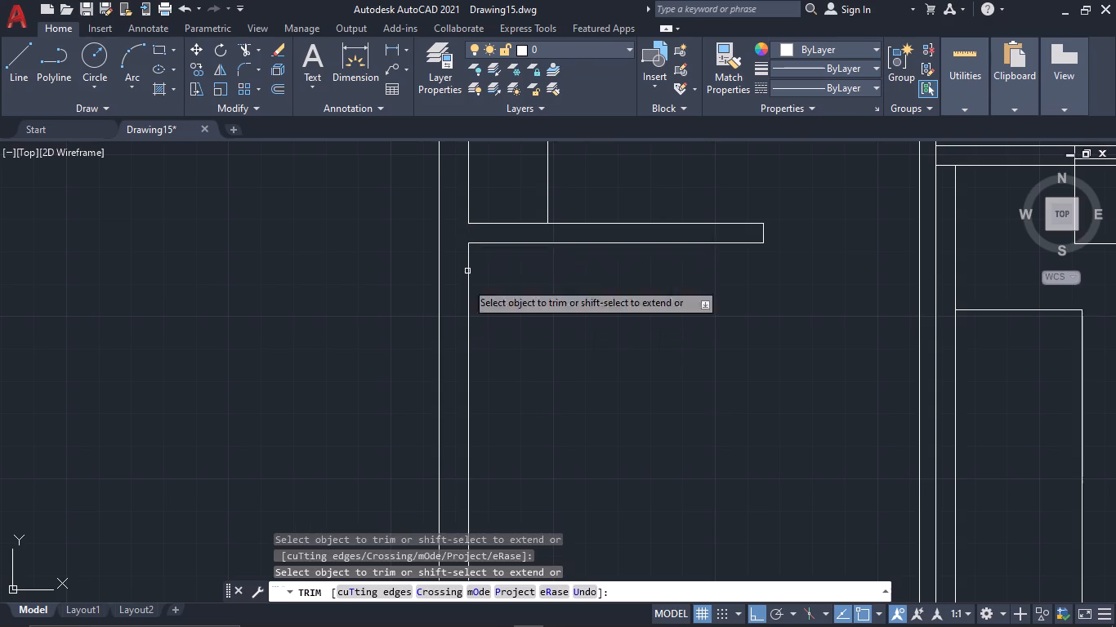
{"action": "scroll", "coordinate": [498, 328], "scroll_direction": "down", "scroll_amount": 4}
{"action": "middle_click_drag", "start_coordinate": [562, 367], "coordinate": [541, 347]}
{"action": "key", "text": "Escape"}
Trim the 9" cross wall's overshoot beyond the outer wall and clear the overlapping segments at their junction.
{"action": "key", "text": "t"}
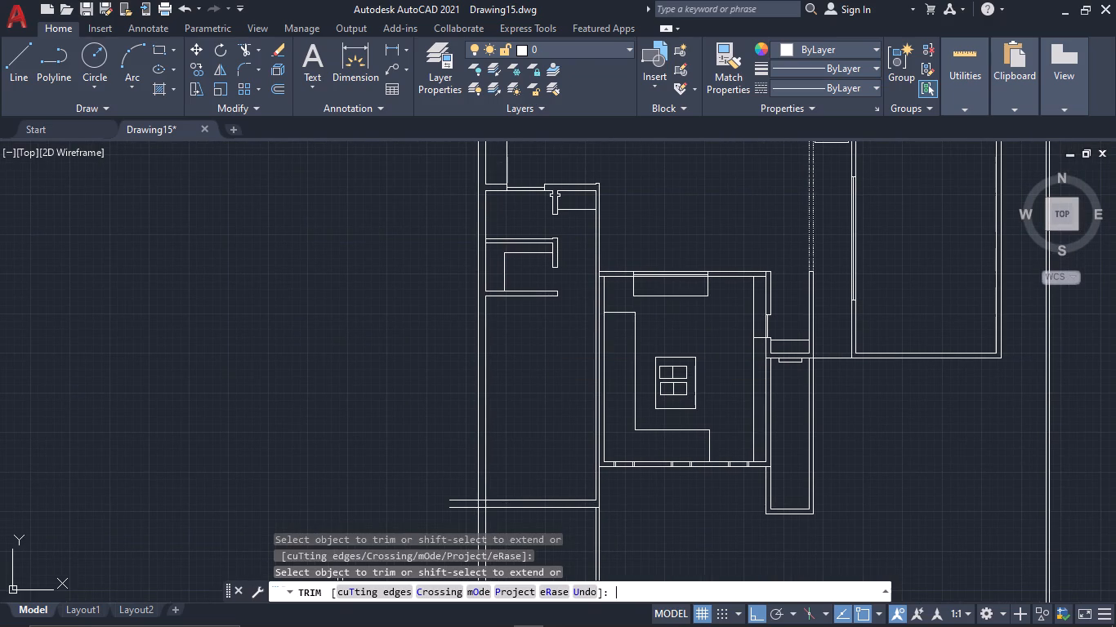
{"action": "key", "text": "r"}
{"action": "key", "text": "space"}
{"action": "left_click_drag", "start_coordinate": [461, 525], "coordinate": [461, 465]}
{"action": "scroll", "coordinate": [475, 495], "scroll_direction": "down", "scroll_amount": 1}
{"action": "scroll", "coordinate": [483, 504], "scroll_direction": "up", "scroll_amount": 1}
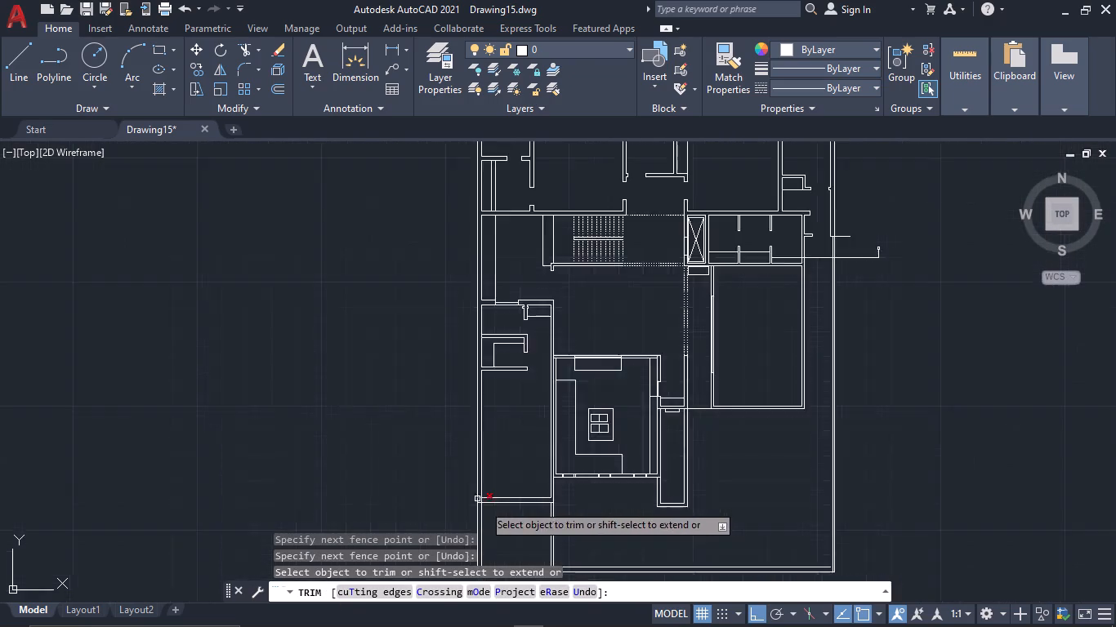
{"action": "scroll", "coordinate": [483, 504], "scroll_direction": "up", "scroll_amount": 3}
{"action": "middle_click_drag", "start_coordinate": [484, 487], "coordinate": [464, 434]}
{"action": "left_click_drag", "start_coordinate": [427, 442], "coordinate": [471, 469]}
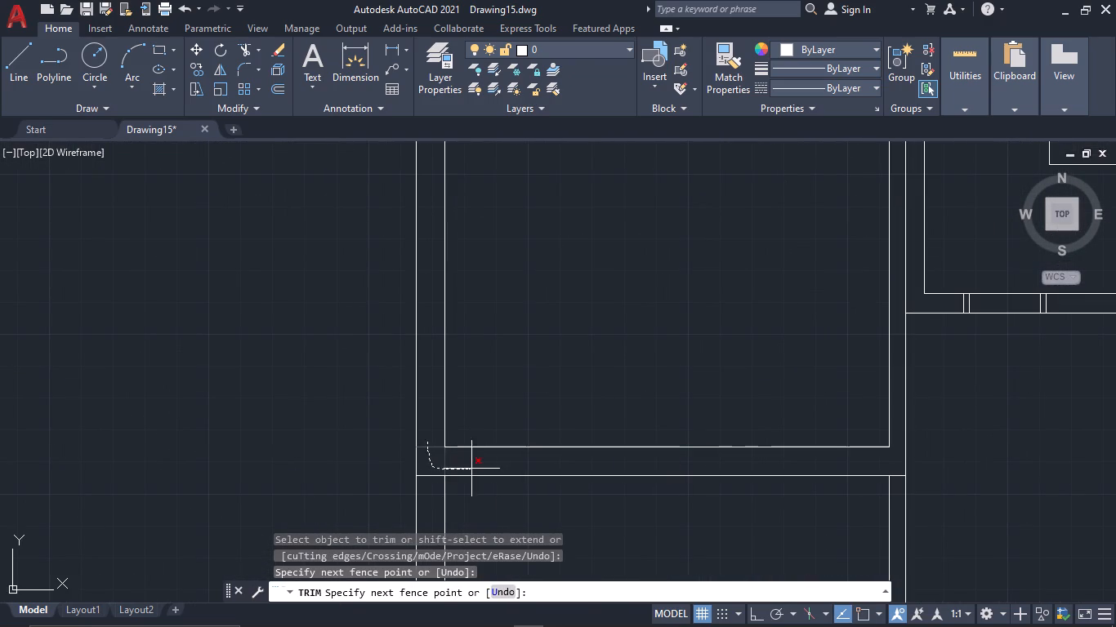
{"action": "left_click_drag", "start_coordinate": [471, 469], "coordinate": [472, 469]}
{"action": "scroll", "coordinate": [505, 489], "scroll_direction": "down", "scroll_amount": 2}
{"action": "middle_click_drag", "start_coordinate": [520, 490], "coordinate": [493, 450]}
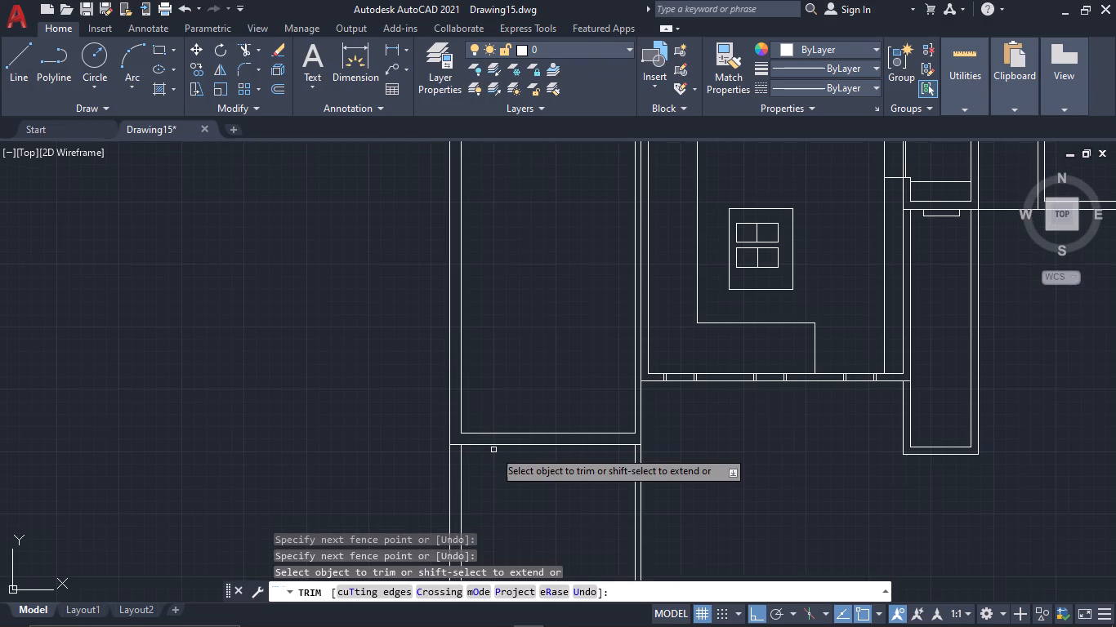
{"action": "scroll", "coordinate": [493, 450], "scroll_direction": "down", "scroll_amount": 1}
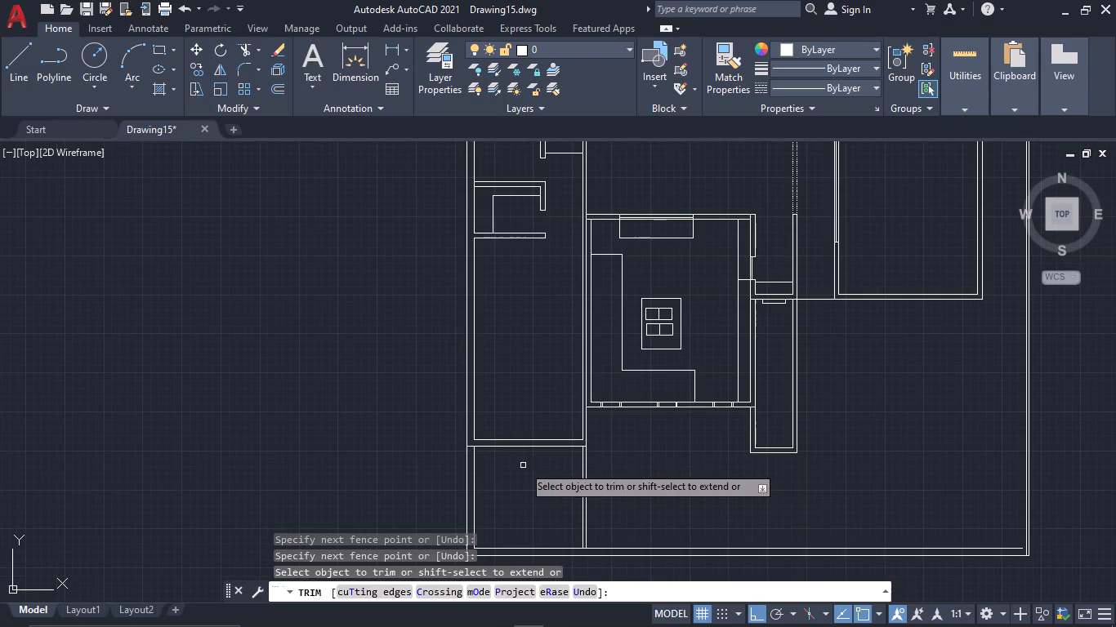
{"action": "key", "text": "Escape"}
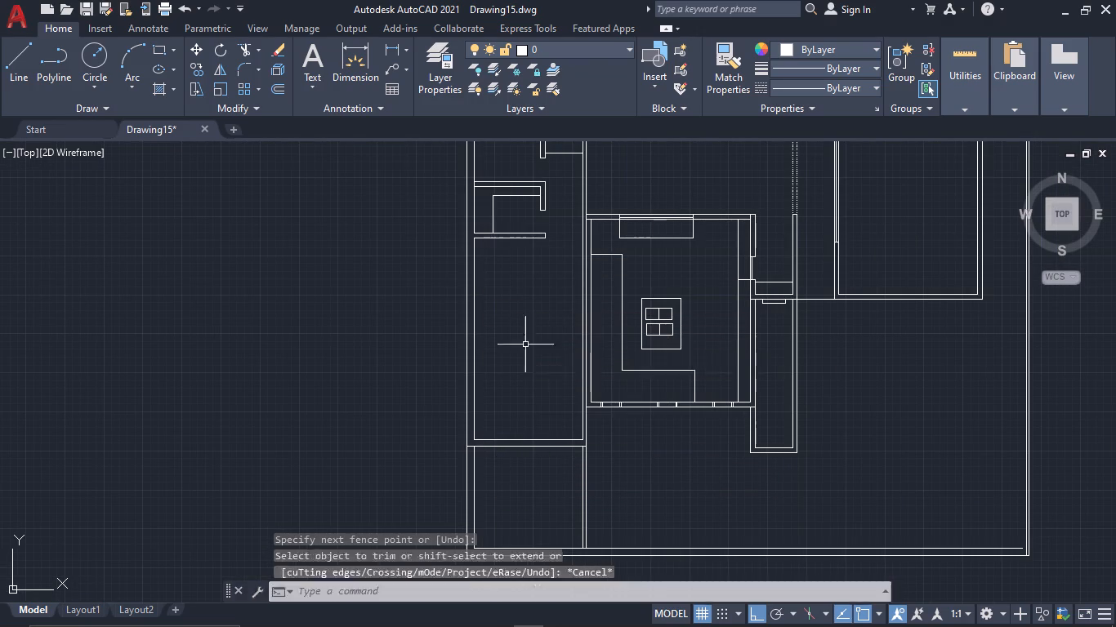
Draw a stepped counter outline in the long side room from the small room's lower wall end, with a main run about 16'-1", to beyond the partition wall.
{"action": "key", "text": "l"}
{"action": "key", "text": "space"}
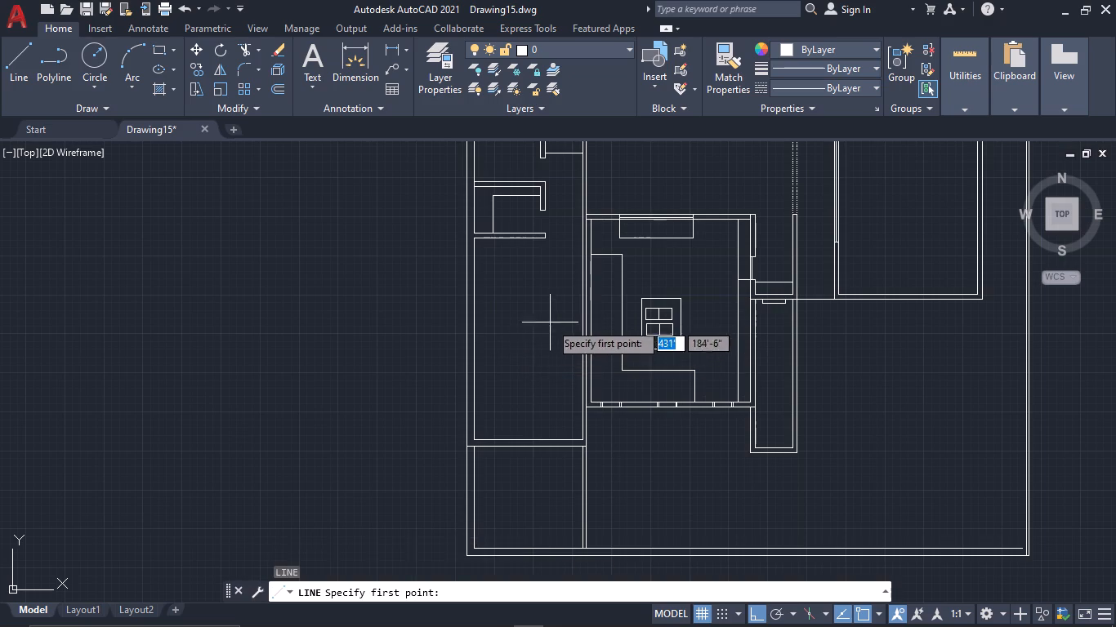
{"action": "scroll", "coordinate": [551, 318], "scroll_direction": "up", "scroll_amount": 1}
{"action": "left_click", "coordinate": [538, 195]}
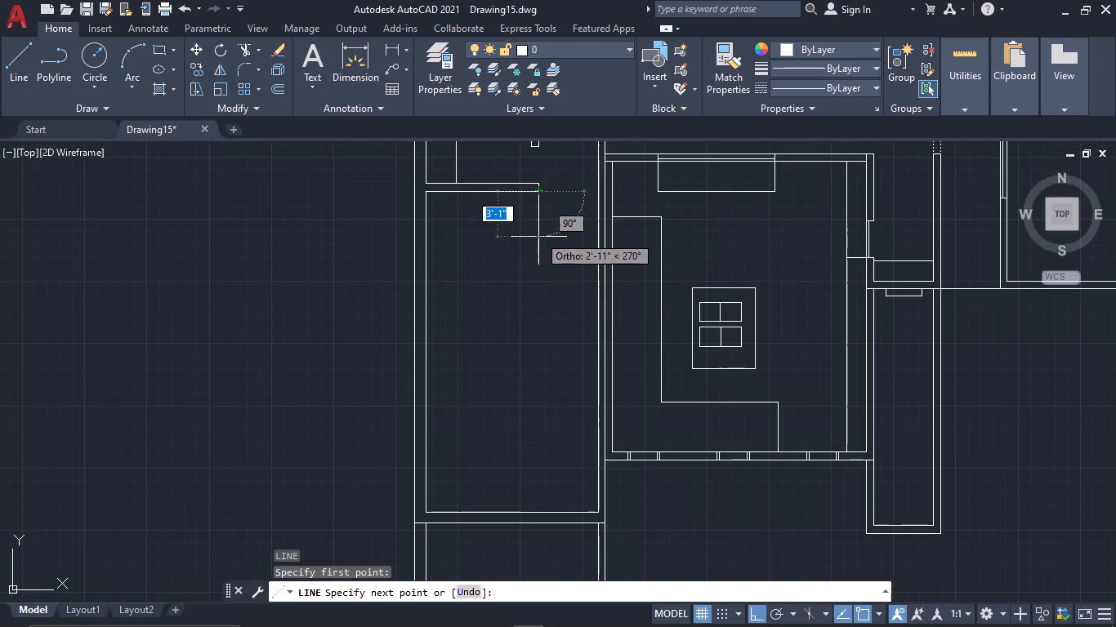
{"action": "left_click", "coordinate": [538, 237]}
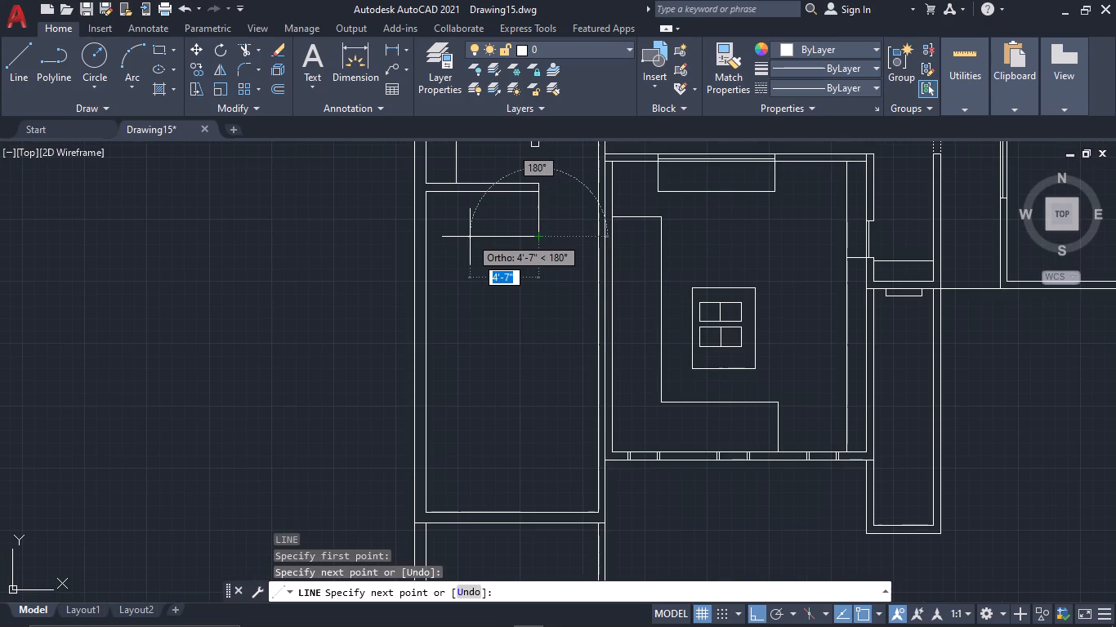
{"action": "left_click", "coordinate": [469, 237]}
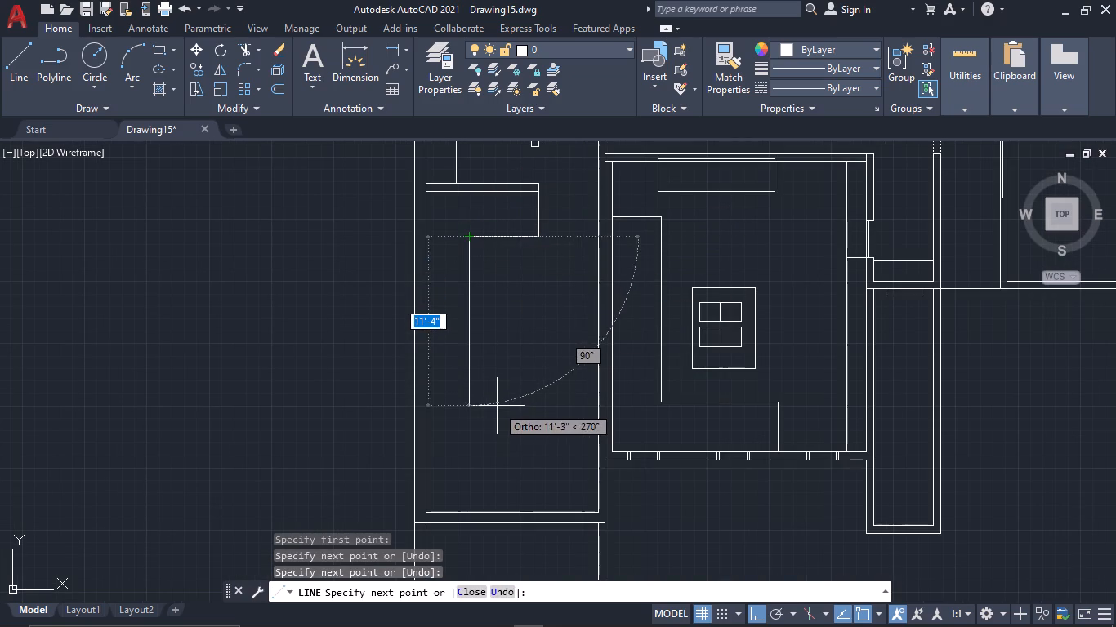
{"action": "left_click", "coordinate": [496, 475]}
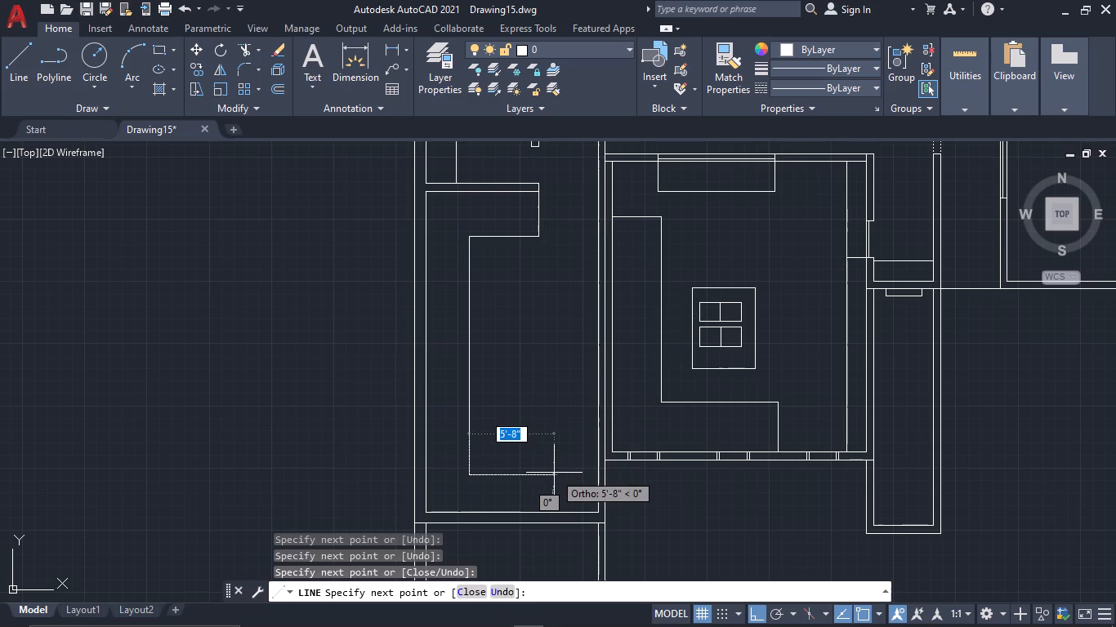
{"action": "left_click", "coordinate": [558, 472]}
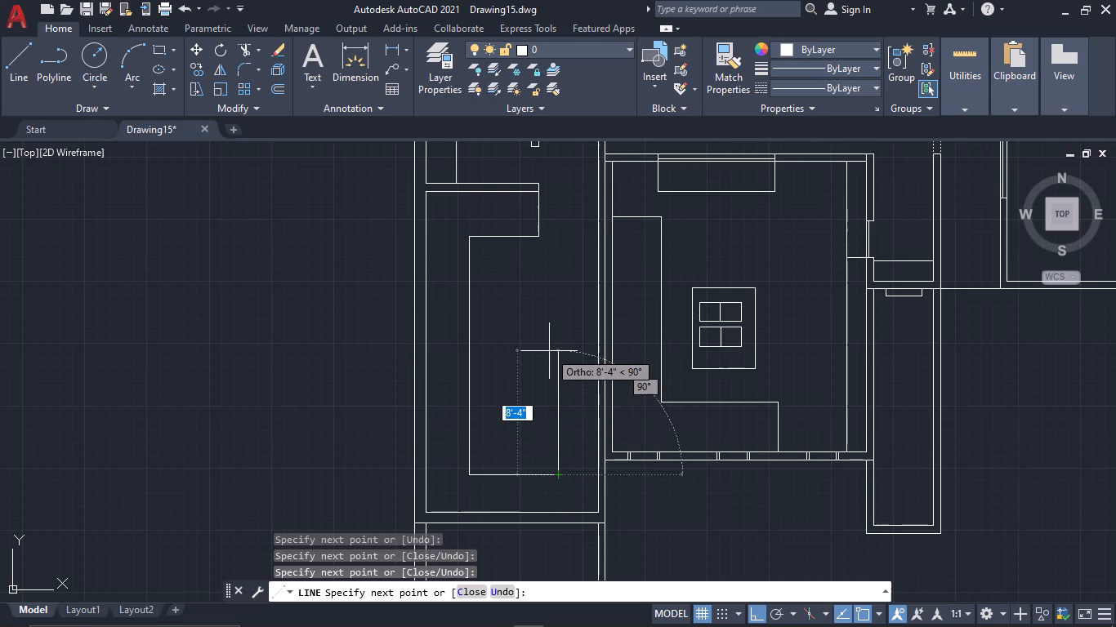
{"action": "left_click", "coordinate": [549, 347]}
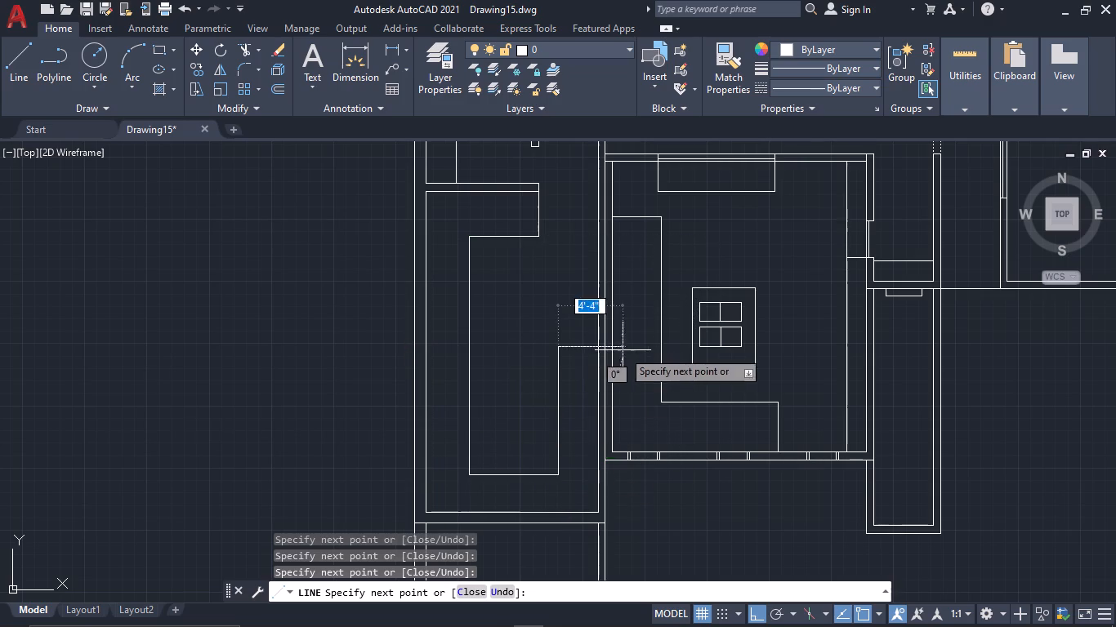
{"action": "left_click", "coordinate": [630, 350]}
{"action": "key", "text": "Escape"}
Trim the counter line's overshoot through the partition wall back to the long side room's inner wall face.
{"action": "key", "text": "t"}
{"action": "key", "text": "r"}
{"action": "key", "text": "space"}
{"action": "scroll", "coordinate": [628, 357], "scroll_direction": "up", "scroll_amount": 3}
{"action": "left_click_drag", "start_coordinate": [612, 345], "coordinate": [609, 258]}
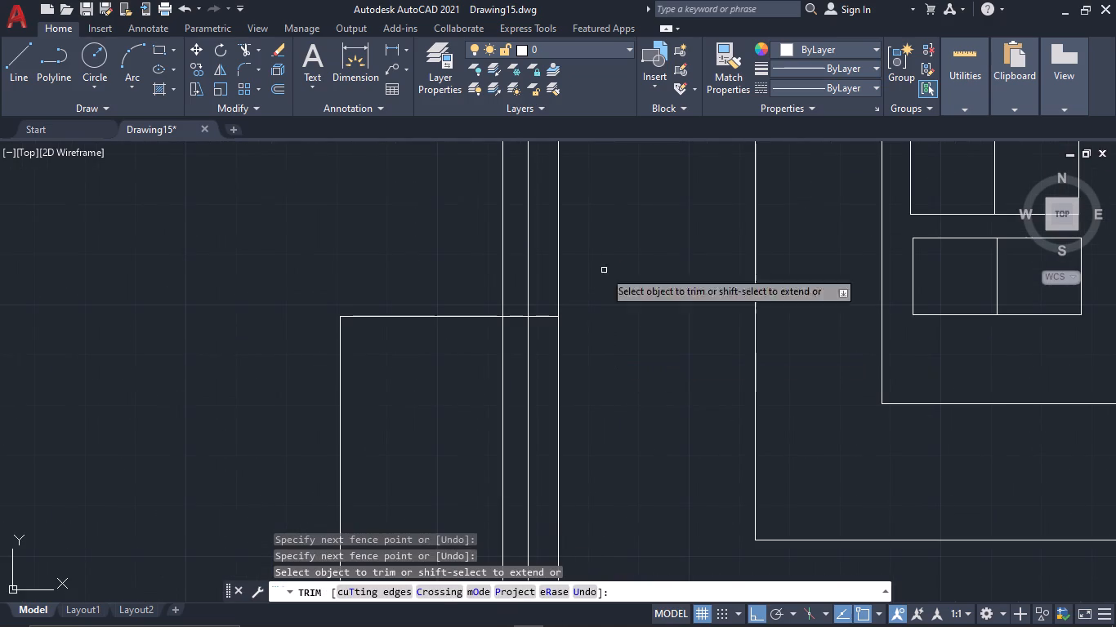
{"action": "left_click", "coordinate": [547, 319]}
{"action": "left_click", "coordinate": [538, 308]}
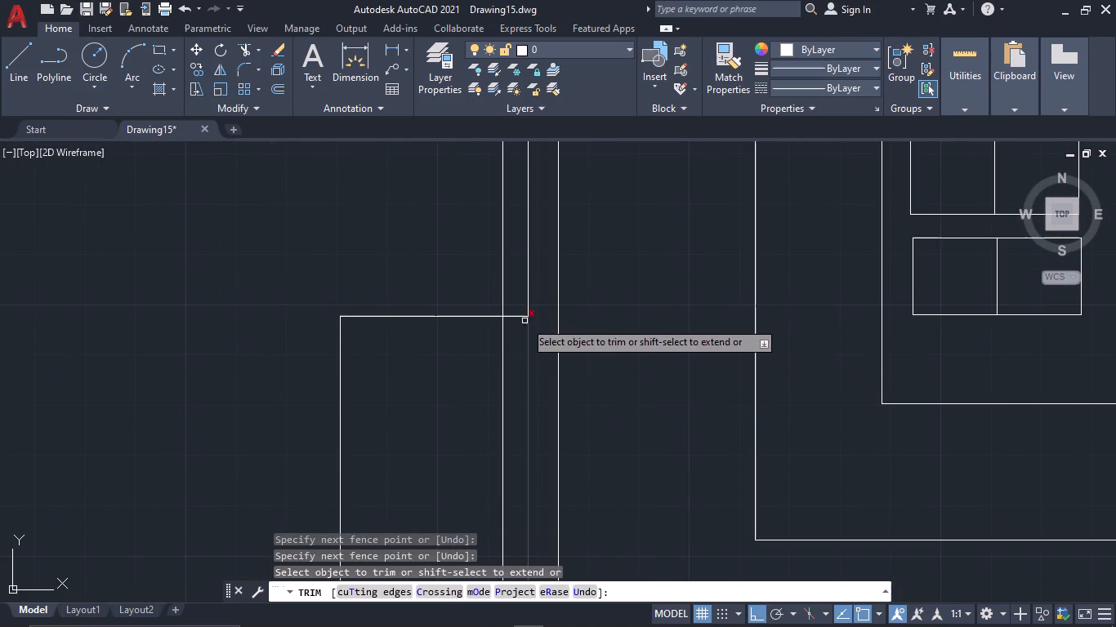
{"action": "left_click", "coordinate": [520, 317]}
{"action": "scroll", "coordinate": [568, 351], "scroll_direction": "down", "scroll_amount": 3}
{"action": "key", "text": "Escape"}
Draw a horizontal dashed line in the JIS_02_1.2 linetype from the small room's lower wall end across the passage and past the partition wall.
{"action": "middle_click_drag", "start_coordinate": [609, 385], "coordinate": [614, 420]}
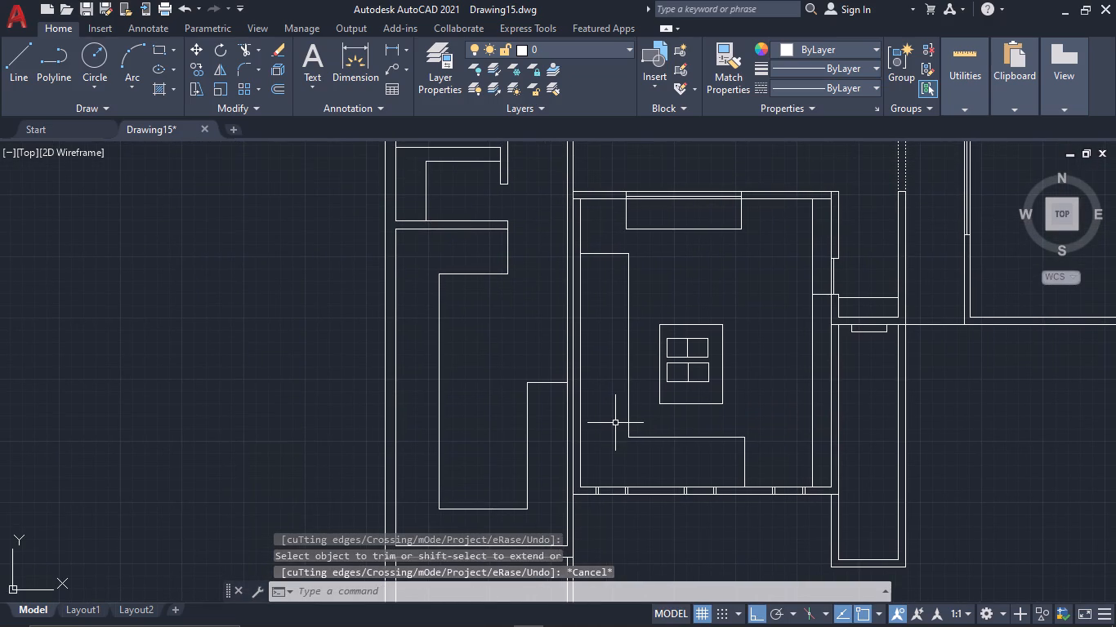
{"action": "middle_click_drag", "start_coordinate": [542, 235], "coordinate": [541, 376]}
{"action": "key", "text": "l"}
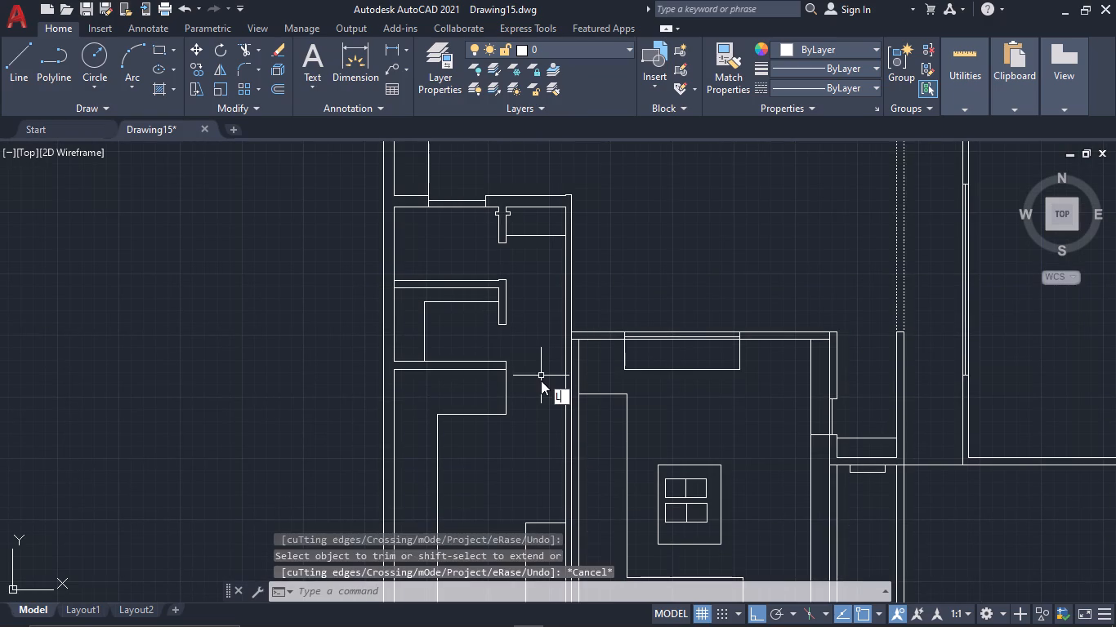
{"action": "type", "text": "T"}
{"action": "key", "text": "space"}
{"action": "double_click", "coordinate": [516, 303]}
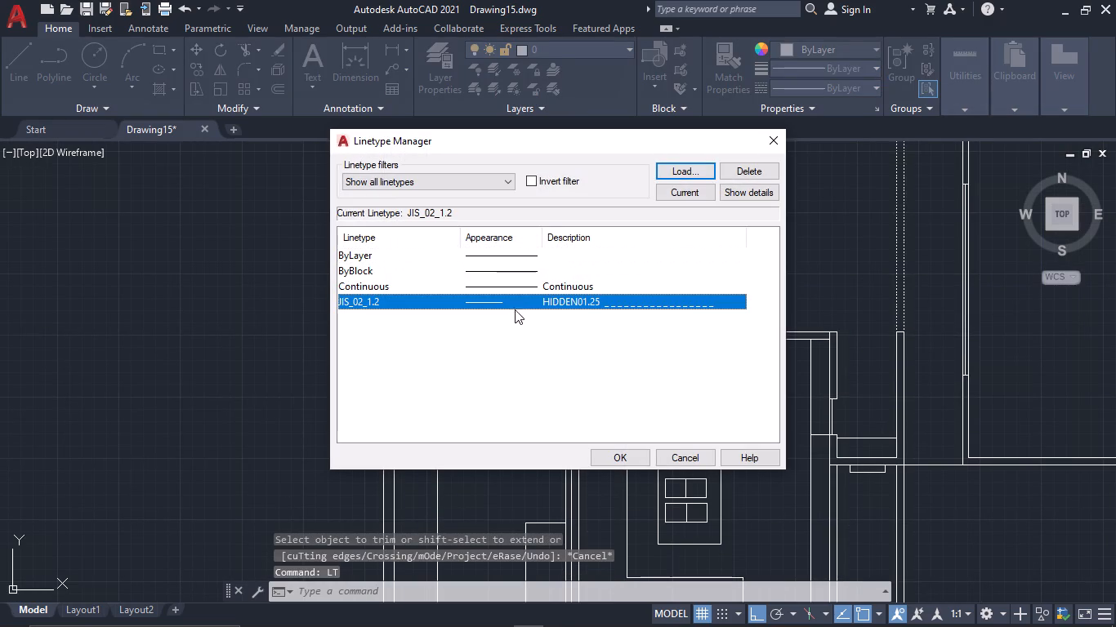
{"action": "left_click", "coordinate": [622, 456]}
{"action": "key", "text": "l"}
{"action": "key", "text": "space"}
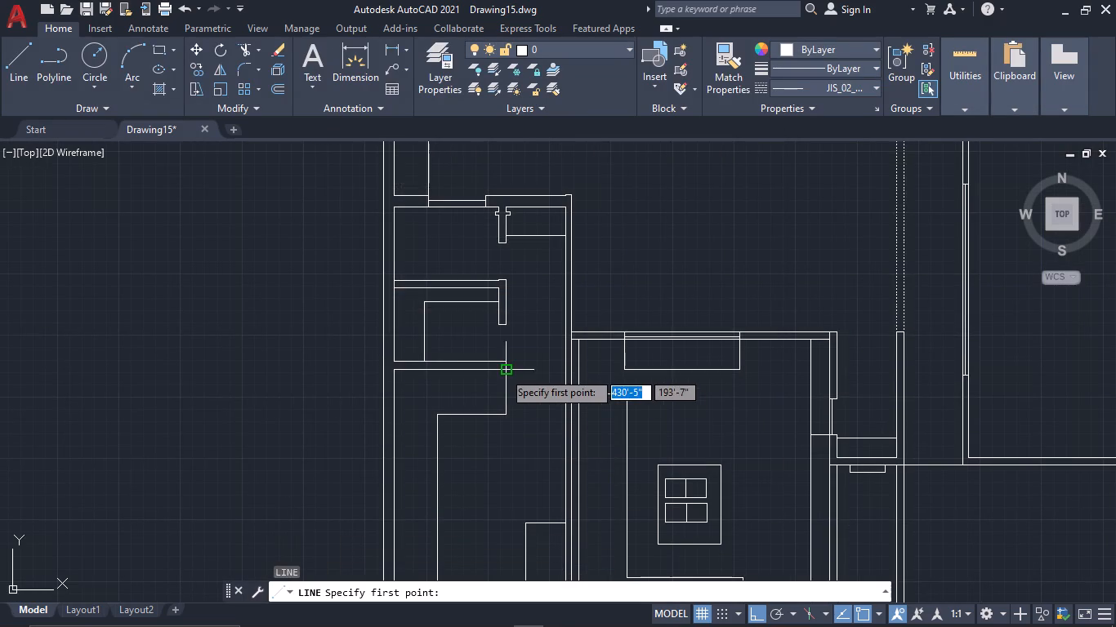
{"action": "scroll", "coordinate": [500, 364], "scroll_direction": "up", "scroll_amount": 4}
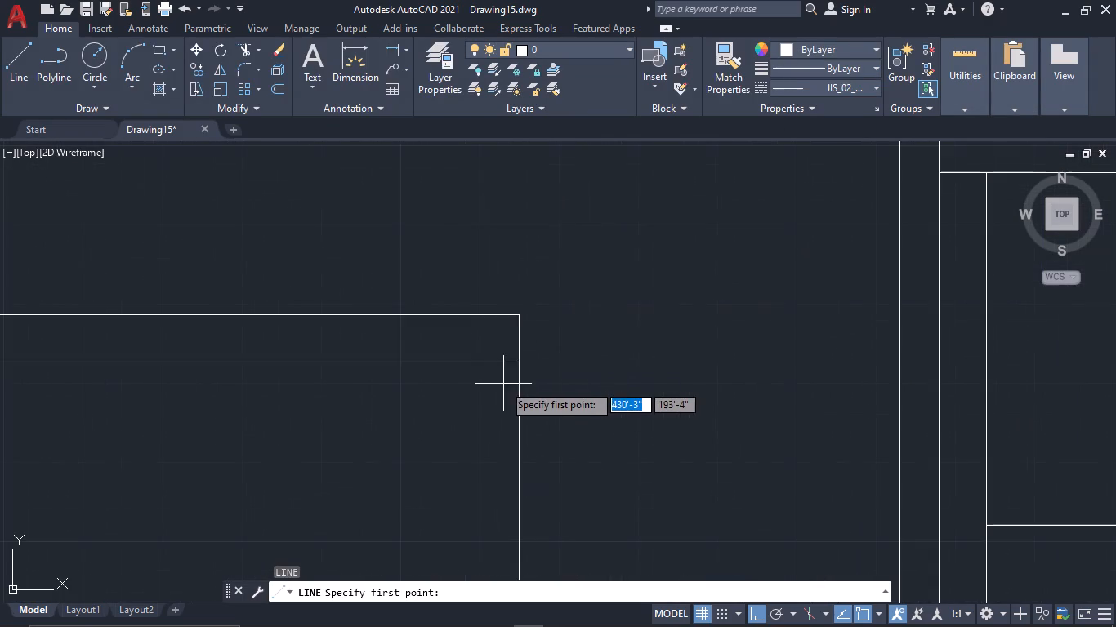
{"action": "left_click", "coordinate": [513, 363]}
{"action": "left_click", "coordinate": [1019, 353]}
{"action": "key", "text": "Escape"}
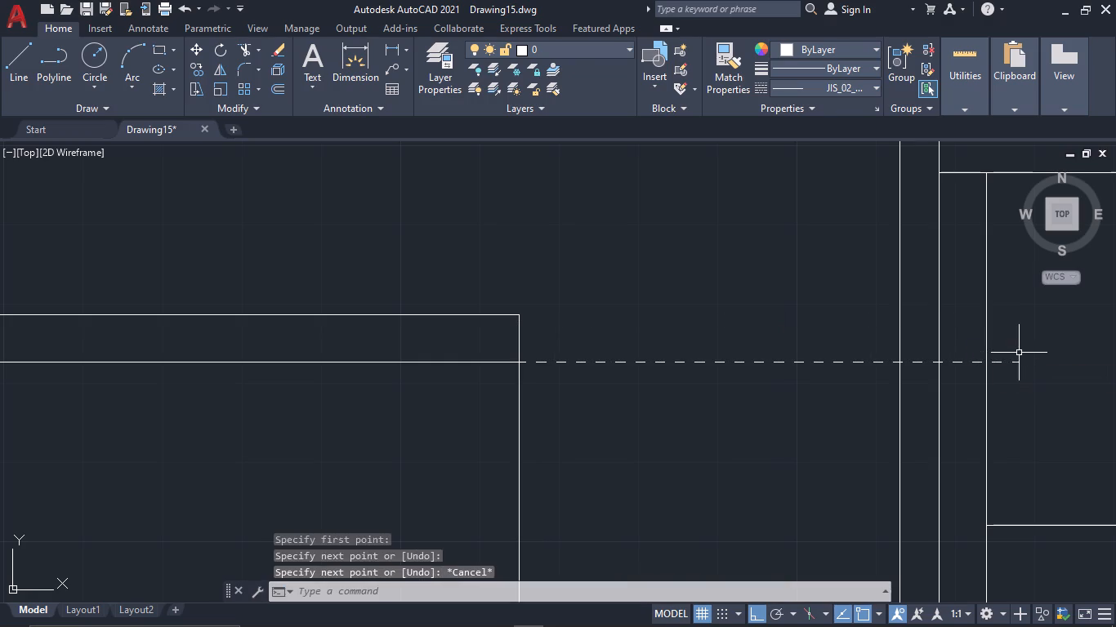
Trim the dashed line's overshoot back to the near face of the partition wall.
{"action": "key", "text": "t"}
{"action": "key", "text": "r"}
{"action": "key", "text": "space"}
{"action": "left_click_drag", "start_coordinate": [1017, 373], "coordinate": [1006, 314]}
{"action": "left_click_drag", "start_coordinate": [972, 377], "coordinate": [966, 330]}
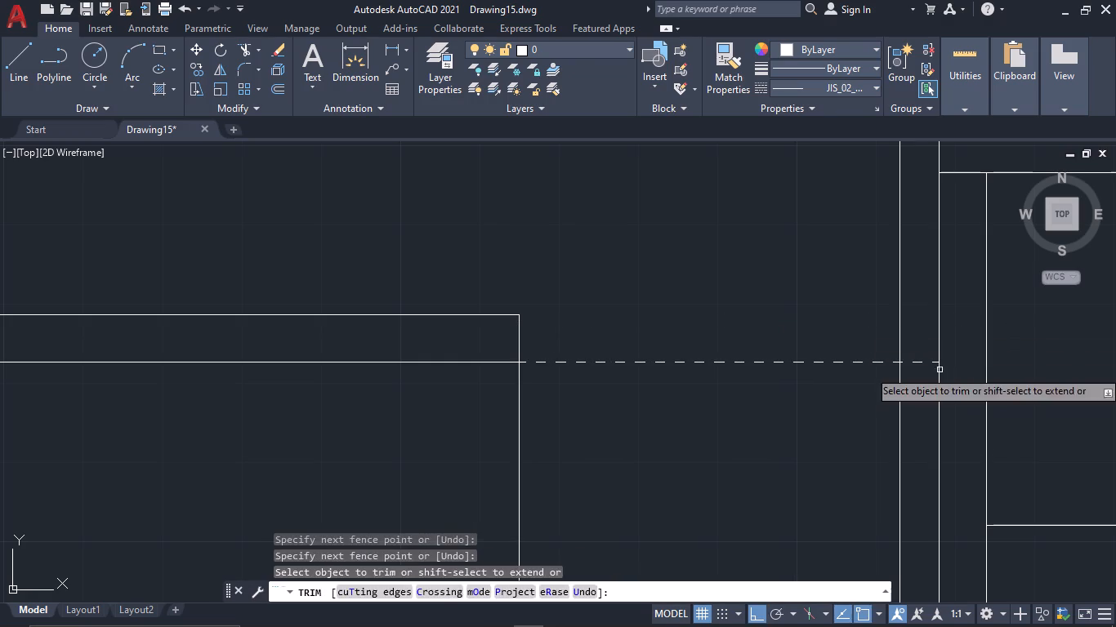
{"action": "left_click_drag", "start_coordinate": [925, 380], "coordinate": [922, 329]}
{"action": "scroll", "coordinate": [930, 392], "scroll_direction": "down", "scroll_amount": 2}
{"action": "key", "text": "Escape"}
Set the current linetype back to ByLayer.
{"action": "type", "text": "LT"}
{"action": "key", "text": "space"}
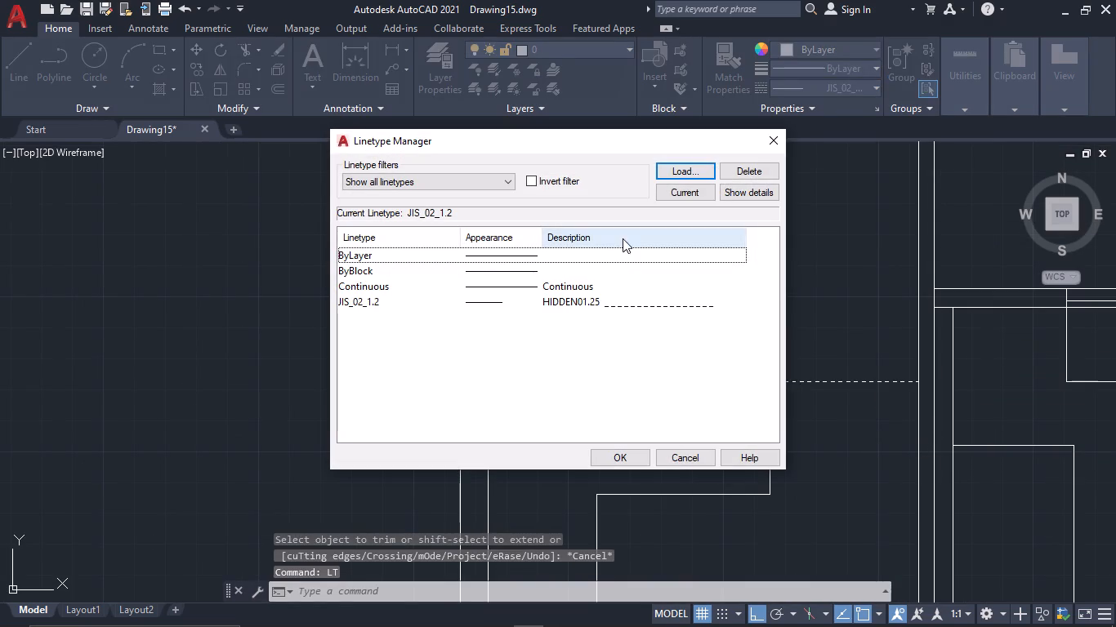
{"action": "double_click", "coordinate": [617, 263]}
{"action": "double_click", "coordinate": [614, 260]}
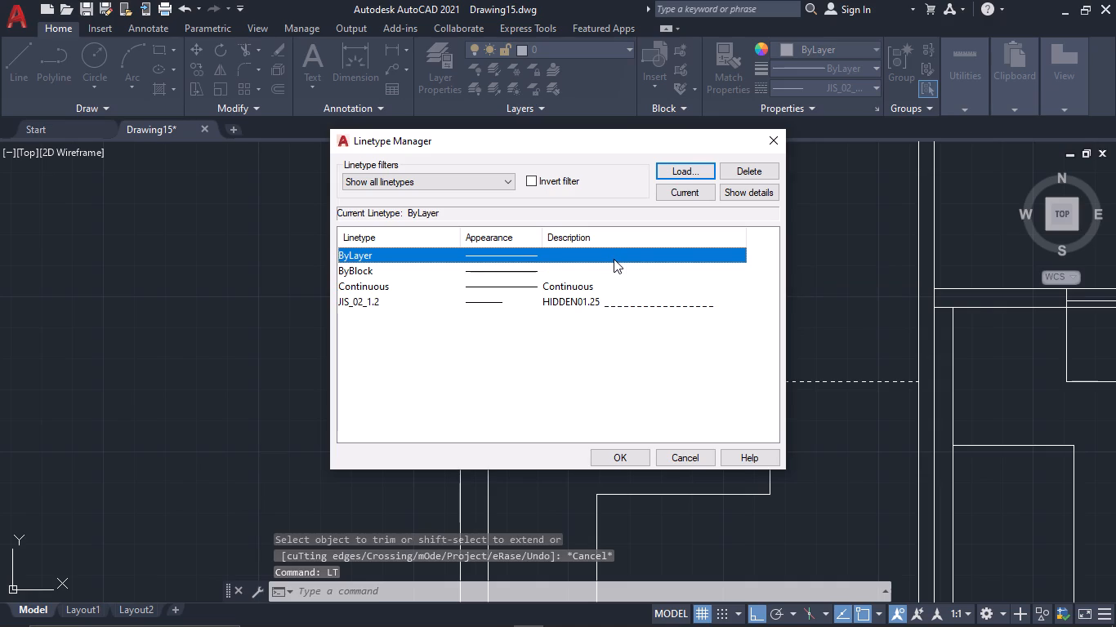
{"action": "left_click", "coordinate": [627, 465]}
Draw a horizontal line from the long counter edge, about 5'-4" below its upper corner, out past the outer wall.
{"action": "scroll", "coordinate": [711, 495], "scroll_direction": "down", "scroll_amount": 2}
{"action": "middle_click_drag", "start_coordinate": [727, 498], "coordinate": [600, 325]}
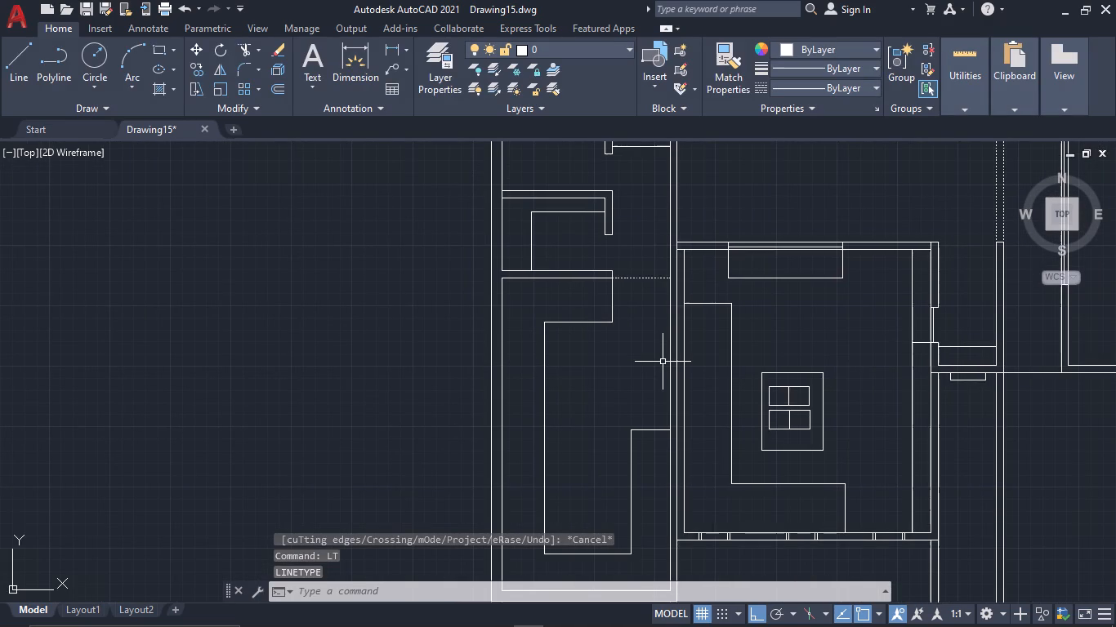
{"action": "key", "text": "l"}
{"action": "key", "text": "space"}
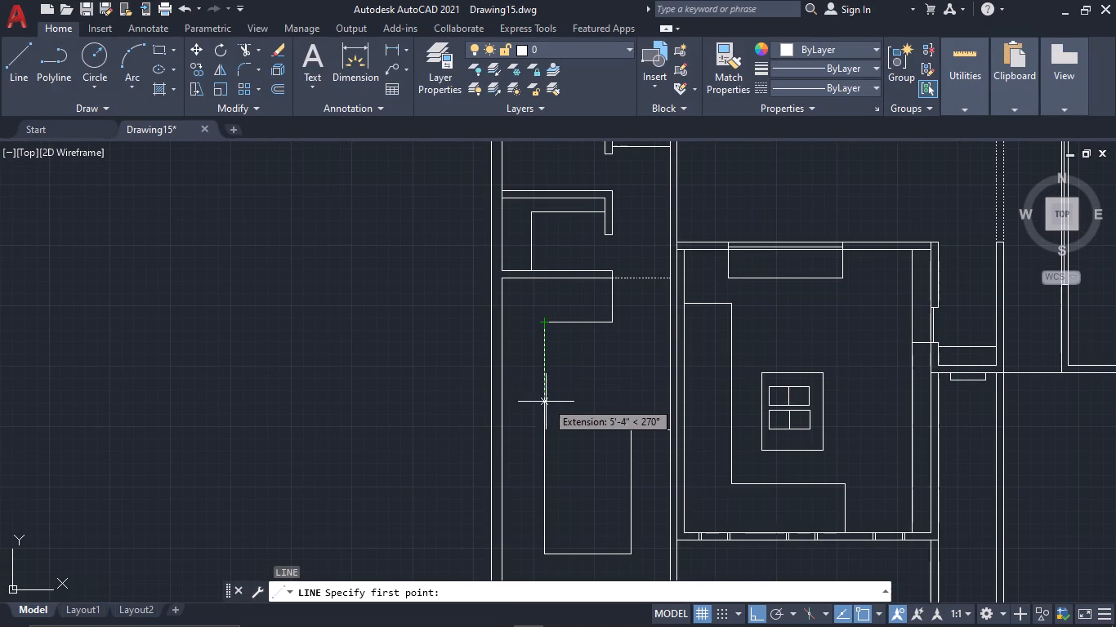
{"action": "left_click", "coordinate": [546, 403]}
{"action": "left_click", "coordinate": [389, 407]}
{"action": "key", "text": "Escape"}
Trim the counter dividing line's overshoot outside and within the outer wall so it ends at the inner face.
{"action": "key", "text": "t"}
{"action": "key", "text": "r"}
{"action": "key", "text": "space"}
{"action": "left_click_drag", "start_coordinate": [431, 425], "coordinate": [425, 378]}
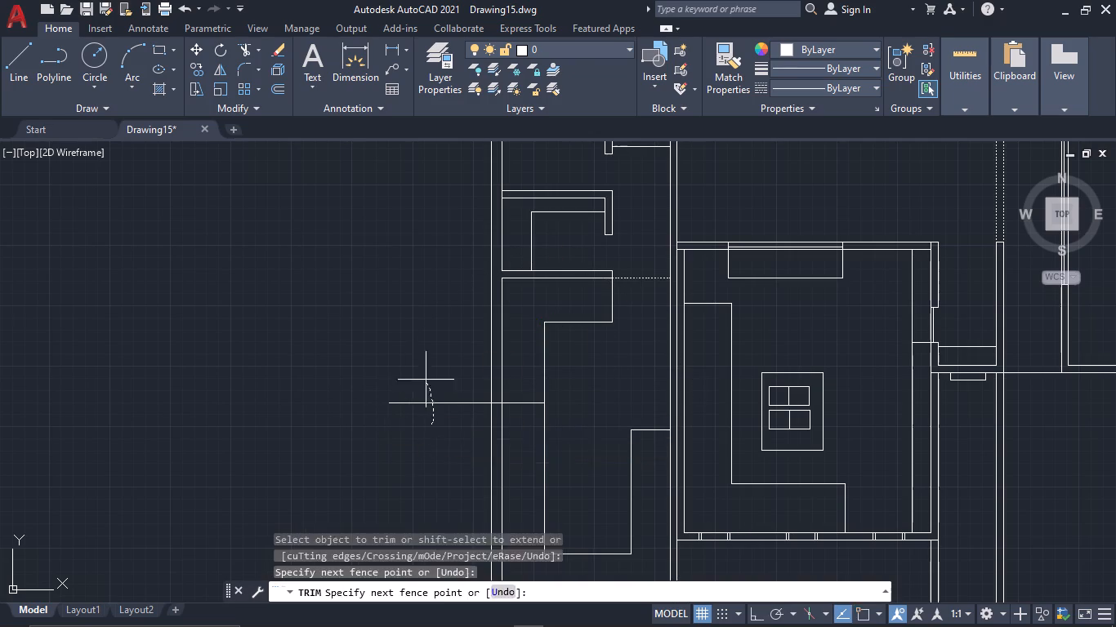
{"action": "left_click_drag", "start_coordinate": [425, 378], "coordinate": [425, 377]}
{"action": "scroll", "coordinate": [495, 401], "scroll_direction": "up", "scroll_amount": 3}
{"action": "left_click_drag", "start_coordinate": [493, 433], "coordinate": [486, 367]}
{"action": "scroll", "coordinate": [487, 385], "scroll_direction": "down", "scroll_amount": 4}
{"action": "key", "text": "Escape"}
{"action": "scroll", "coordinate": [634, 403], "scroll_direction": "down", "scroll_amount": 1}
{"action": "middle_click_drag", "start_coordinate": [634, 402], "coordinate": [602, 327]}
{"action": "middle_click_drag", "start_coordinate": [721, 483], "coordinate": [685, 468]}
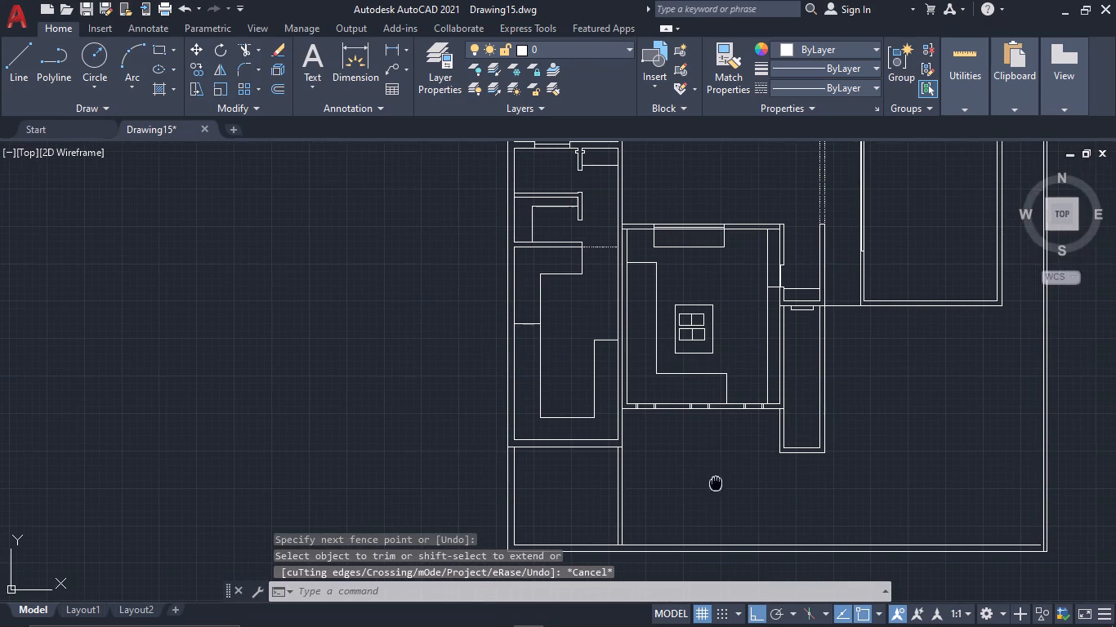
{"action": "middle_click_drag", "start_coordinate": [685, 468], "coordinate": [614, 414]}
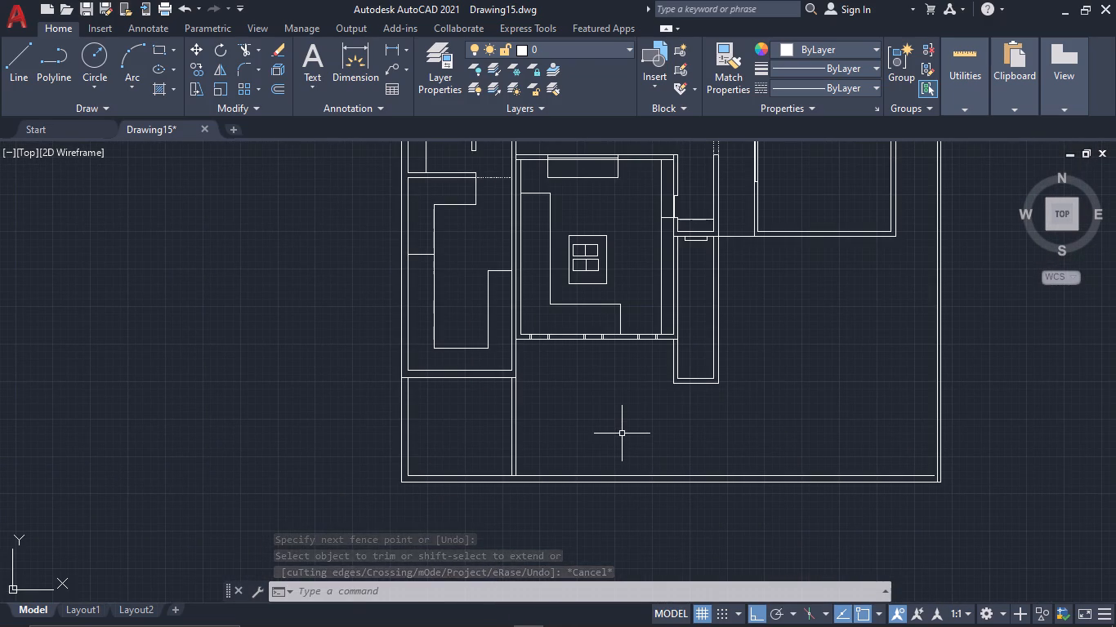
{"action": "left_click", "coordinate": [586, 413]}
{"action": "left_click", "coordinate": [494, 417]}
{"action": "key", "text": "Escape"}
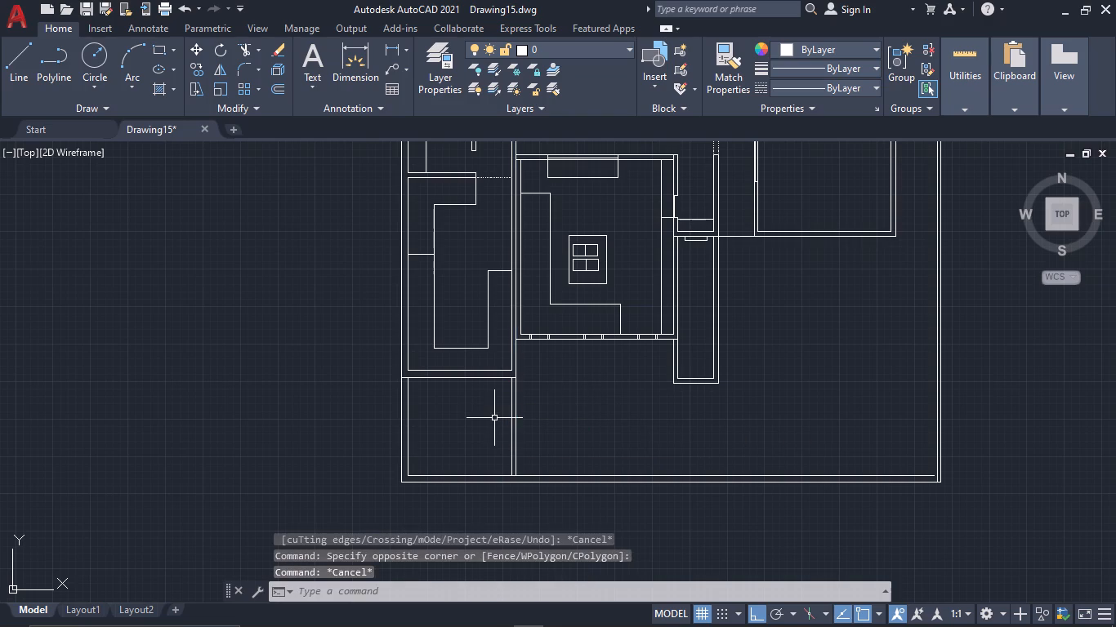
Trim away both partition wall lines between the 9" cross wall and the plan's bottom outer wall.
{"action": "key", "text": "t"}
{"action": "key", "text": "r"}
{"action": "key", "text": "space"}
{"action": "left_click_drag", "start_coordinate": [554, 425], "coordinate": [496, 430]}
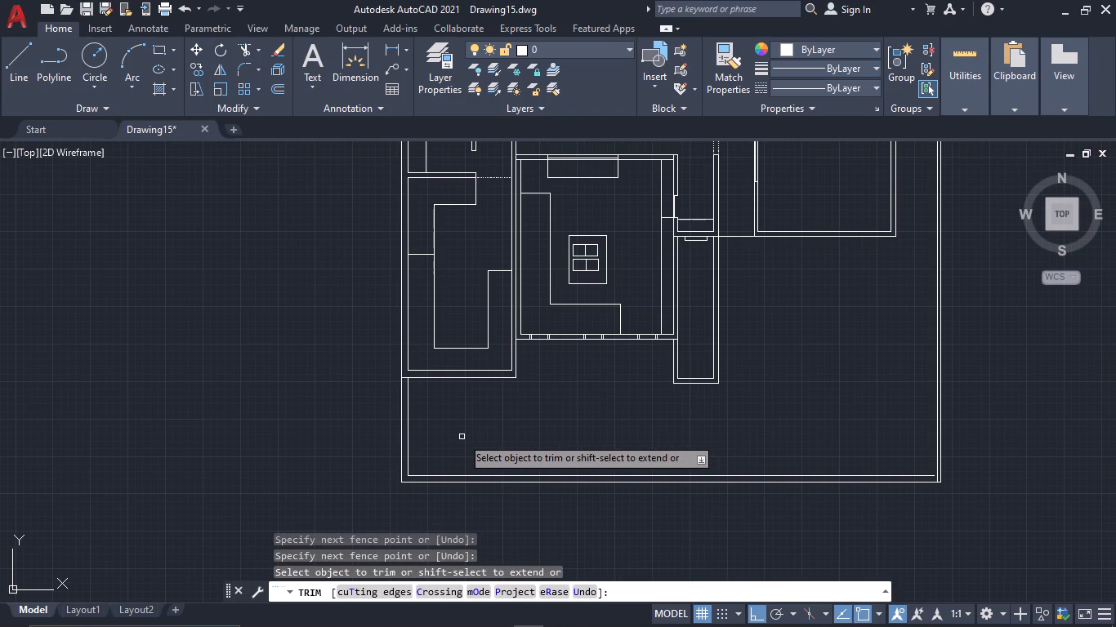
{"action": "key", "text": "Escape"}
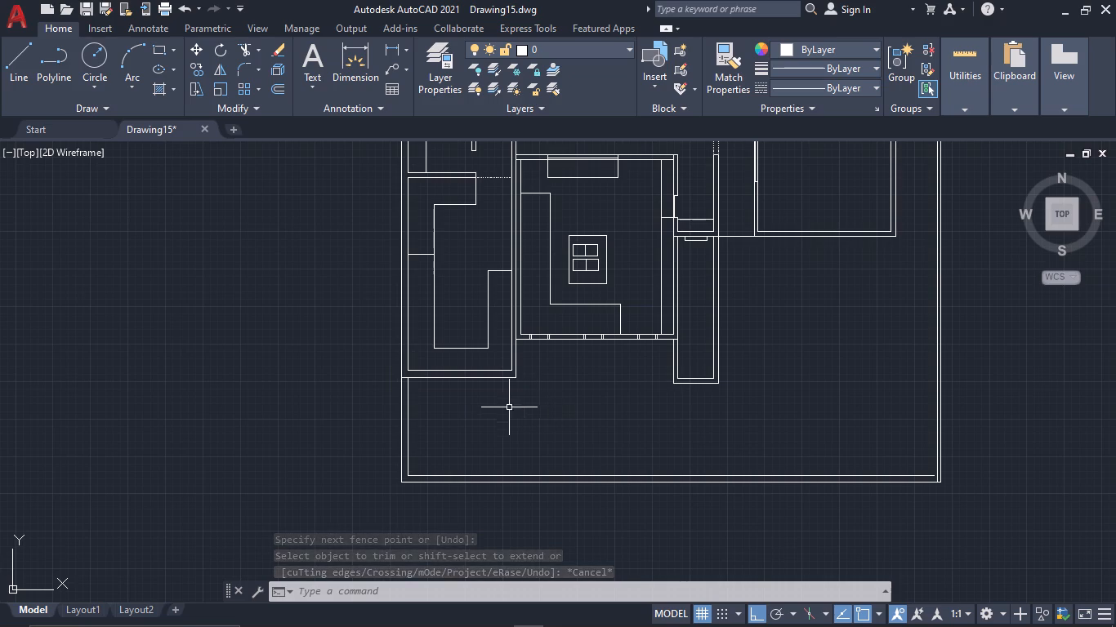
Erase the outer wall's inner vertical line below the cross wall and the inner line along the bottom outer wall.
{"action": "left_click", "coordinate": [408, 436]}
{"action": "key", "text": "e"}
{"action": "key", "text": "space"}
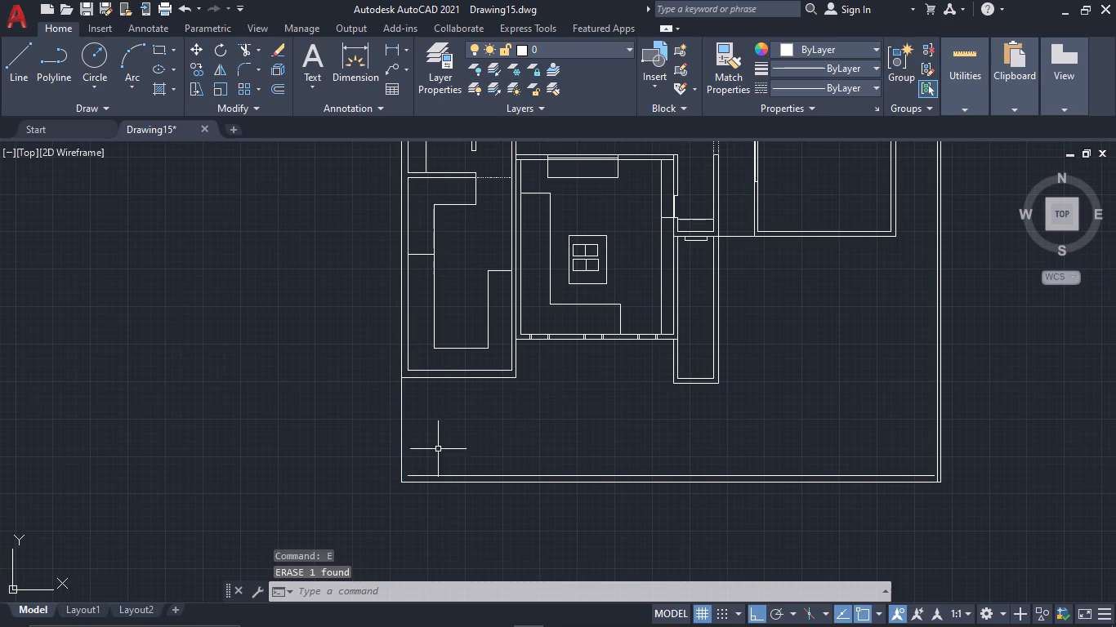
{"action": "left_click", "coordinate": [449, 476]}
{"action": "key", "text": "e"}
{"action": "key", "text": "space"}
Offset the plan's left outer boundary line 4" toward the inside.
{"action": "left_click_drag", "start_coordinate": [442, 442], "coordinate": [341, 429]}
{"action": "left_click", "coordinate": [324, 426]}
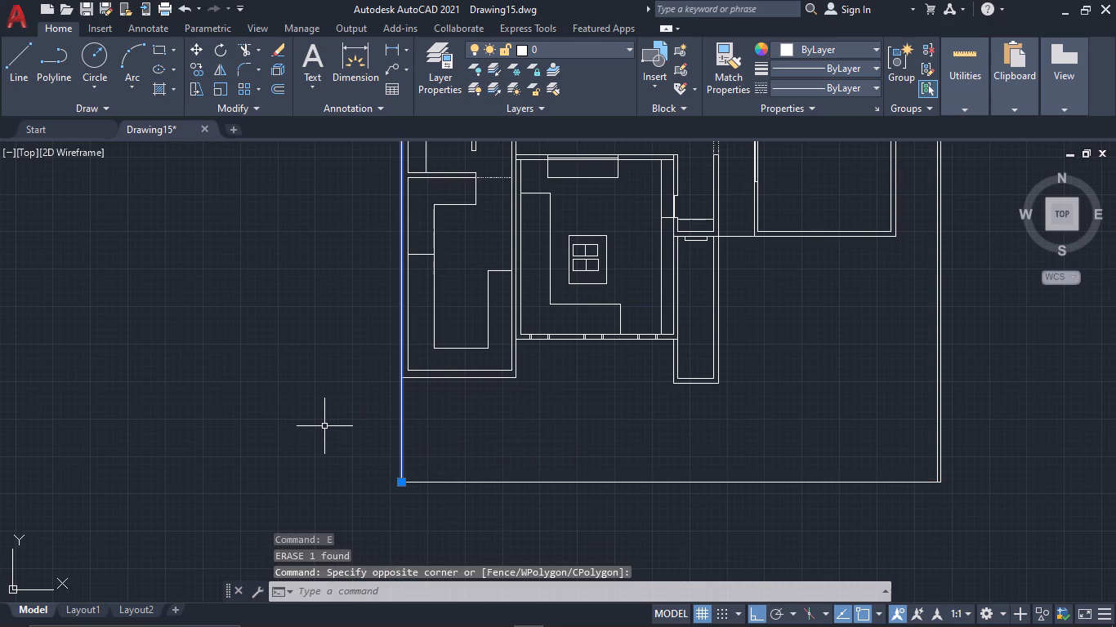
{"action": "type", "text": "OF"}
{"action": "key", "text": "space"}
{"action": "type", "text": "4\""}
{"action": "key", "text": "space"}
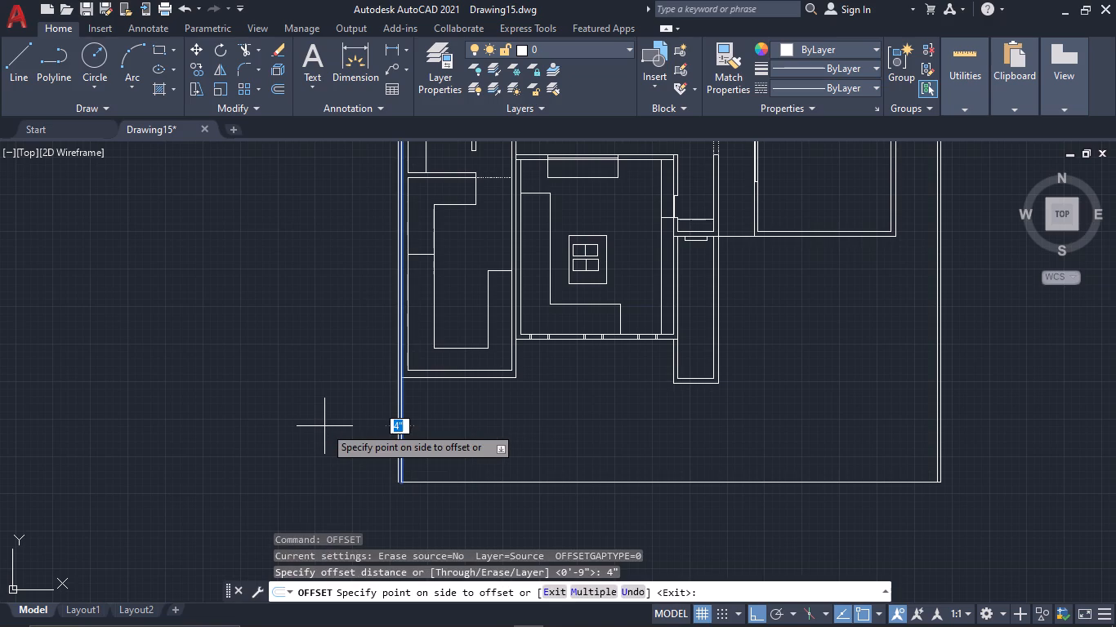
{"action": "left_click", "coordinate": [472, 434]}
{"action": "key", "text": "Escape"}
Trim the 4" offset line where it runs above the cross wall's lower line.
{"action": "key", "text": "t"}
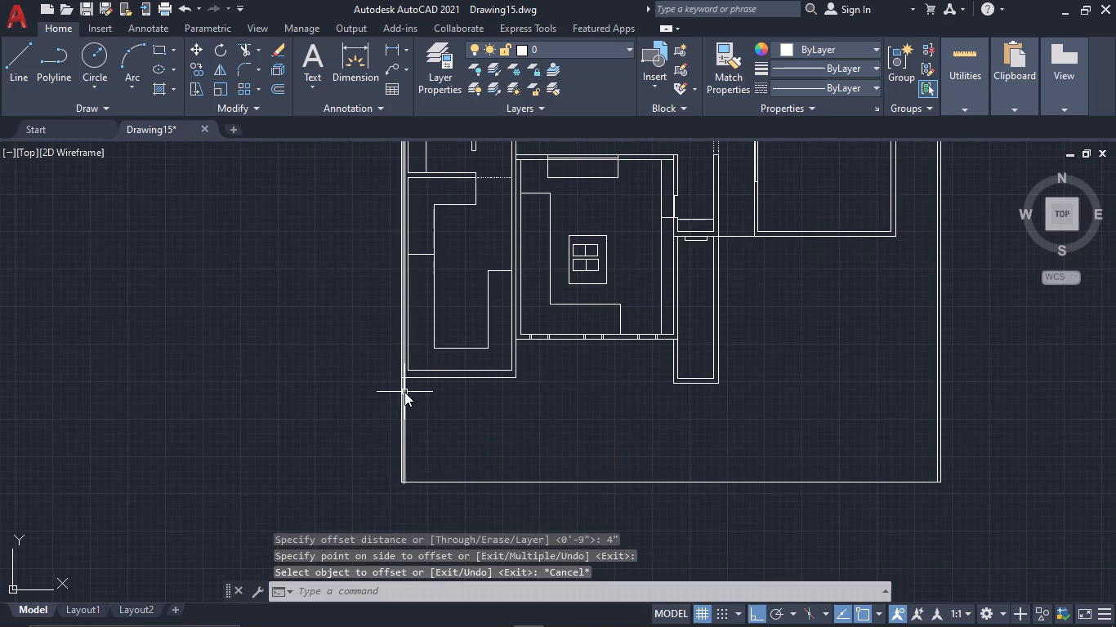
{"action": "key", "text": "r"}
{"action": "key", "text": "space"}
{"action": "left_click", "coordinate": [404, 372]}
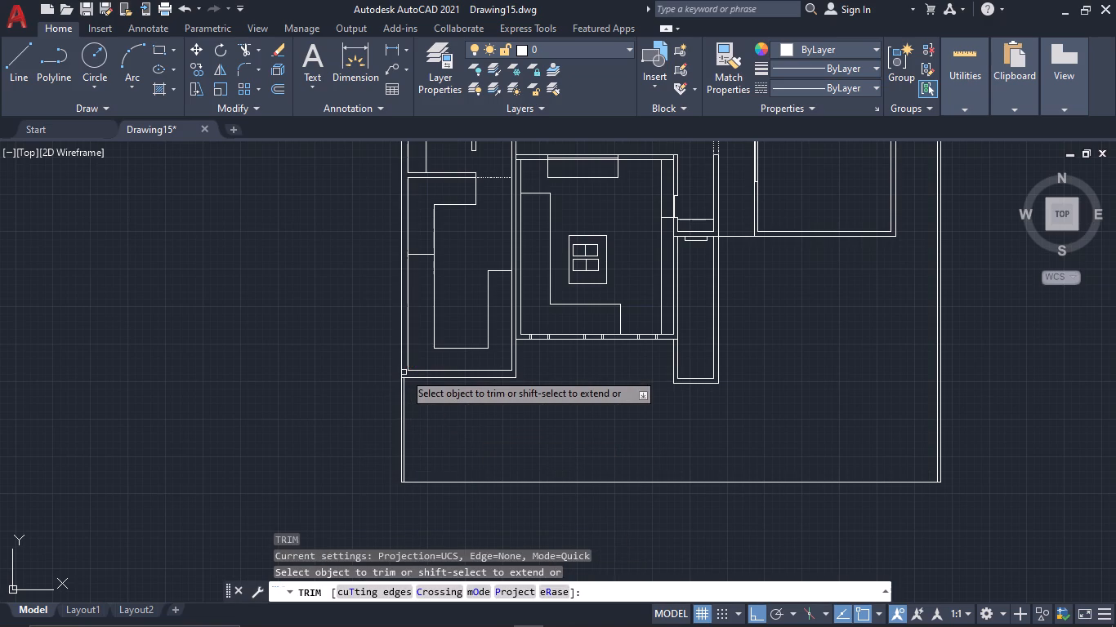
{"action": "key", "text": "Escape"}
Offset the plan's bottom outer boundary line 4" toward the inside.
{"action": "scroll", "coordinate": [431, 416], "scroll_direction": "up", "scroll_amount": 2}
{"action": "middle_click_drag", "start_coordinate": [431, 416], "coordinate": [444, 369]}
{"action": "scroll", "coordinate": [454, 400], "scroll_direction": "down", "scroll_amount": 2}
{"action": "middle_click_drag", "start_coordinate": [454, 407], "coordinate": [426, 336]}
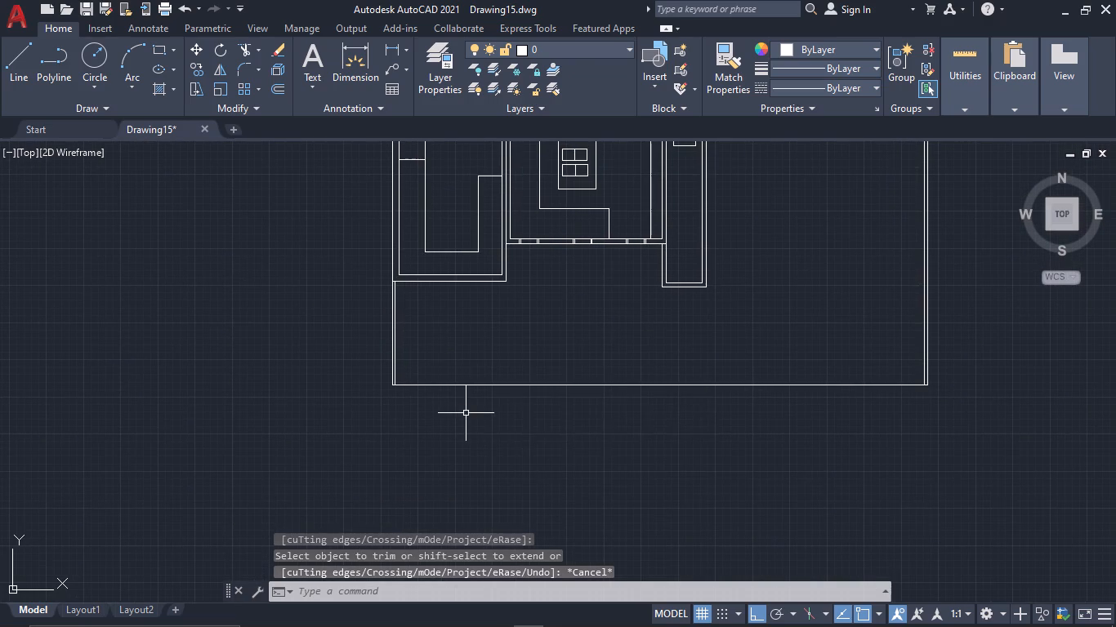
{"action": "left_click", "coordinate": [466, 413]}
{"action": "left_click", "coordinate": [451, 362]}
{"action": "type", "text": "OF 4\""}
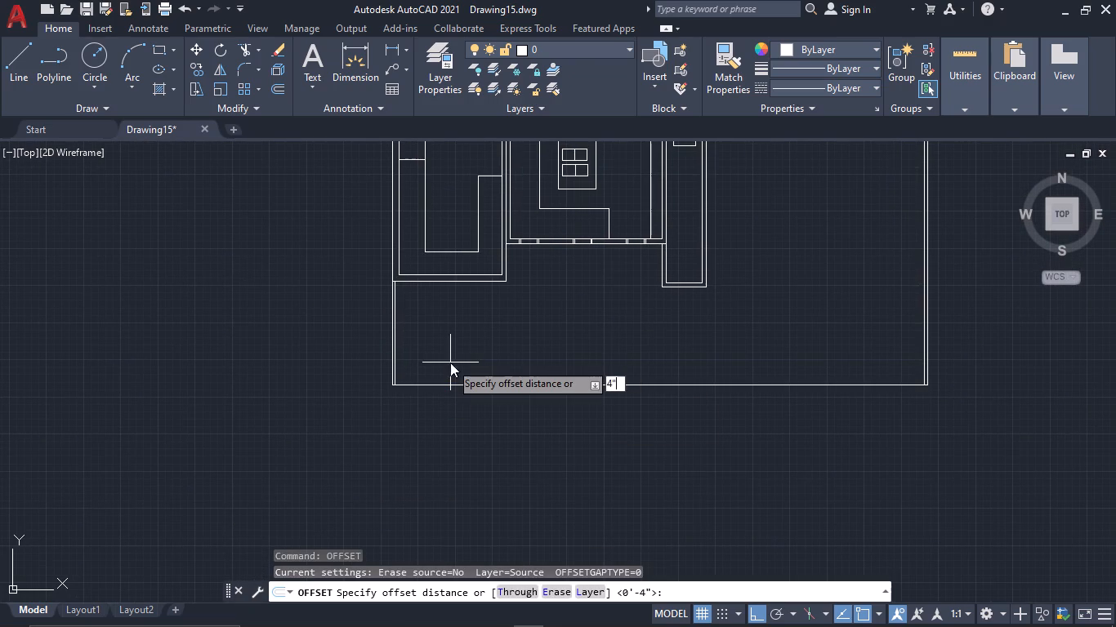
{"action": "key", "text": "space"}
{"action": "left_click", "coordinate": [508, 336]}
{"action": "key", "text": "Escape"}
Trim the overlapping ends of the inner boundary lines at the plan's bottom-left wall corner.
{"action": "key", "text": "t"}
{"action": "key", "text": "r"}
{"action": "key", "text": "space"}
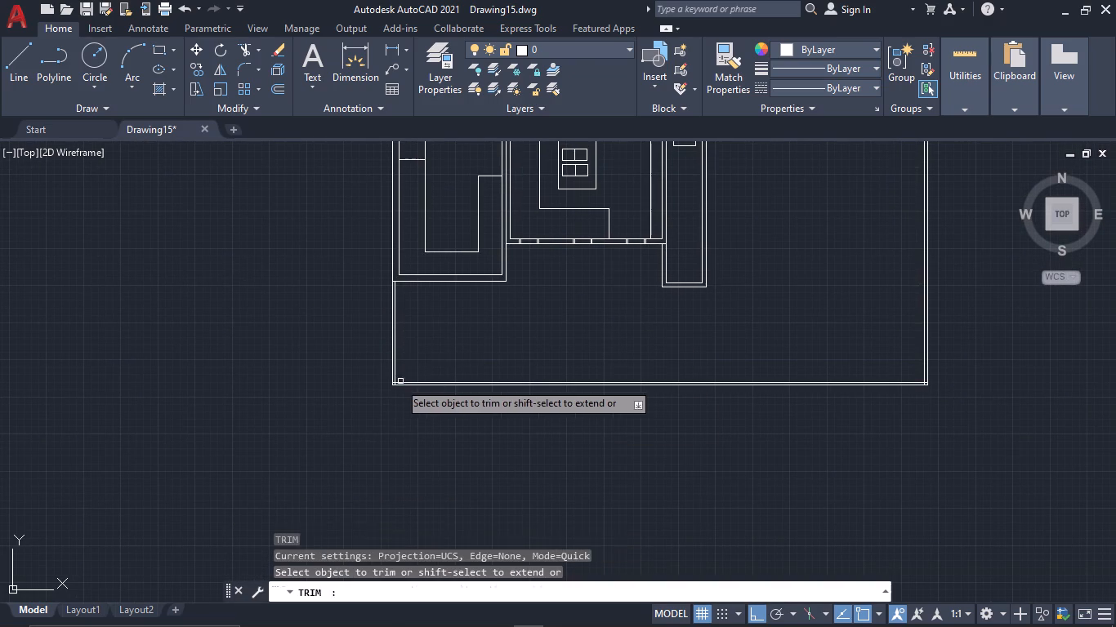
{"action": "scroll", "coordinate": [375, 391], "scroll_direction": "up", "scroll_amount": 3}
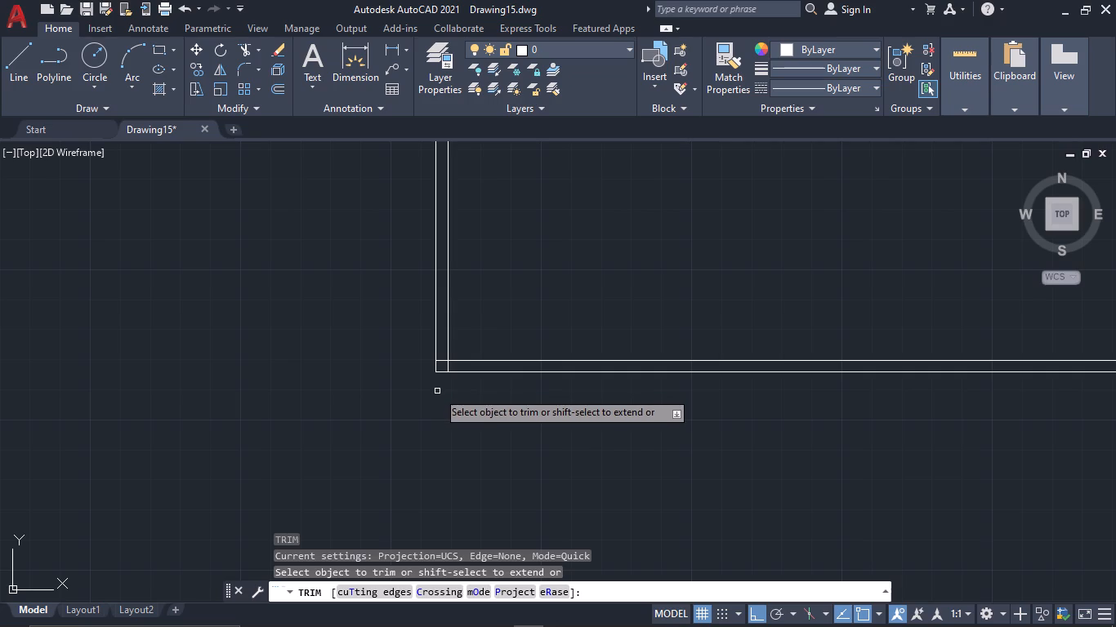
{"action": "scroll", "coordinate": [440, 392], "scroll_direction": "up", "scroll_amount": 1}
{"action": "left_click_drag", "start_coordinate": [435, 336], "coordinate": [466, 356]}
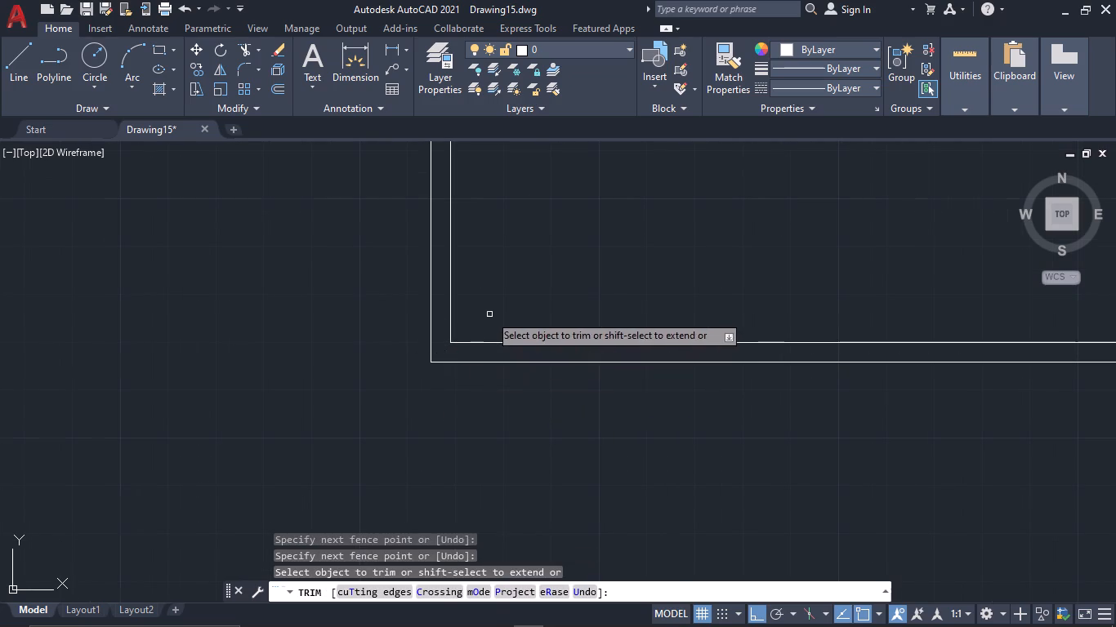
{"action": "scroll", "coordinate": [489, 313], "scroll_direction": "down", "scroll_amount": 2}
{"action": "middle_click_drag", "start_coordinate": [490, 321], "coordinate": [494, 496]}
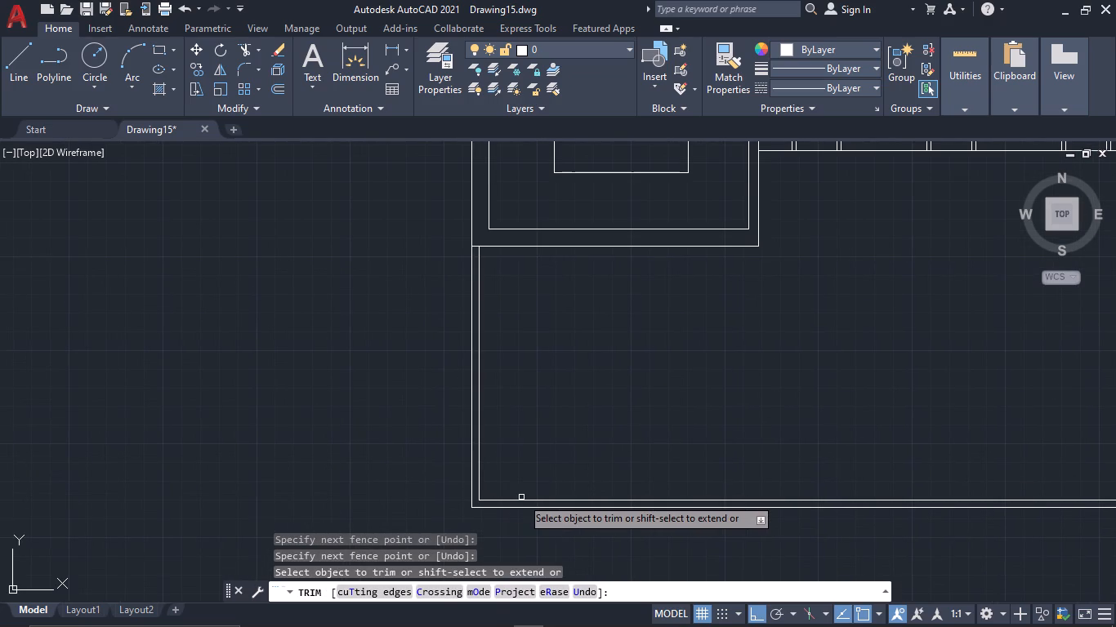
{"action": "key", "text": "Escape"}
Offset the inner line of the lower-left boundary wall 2' toward the inside.
{"action": "left_click", "coordinate": [481, 416]}
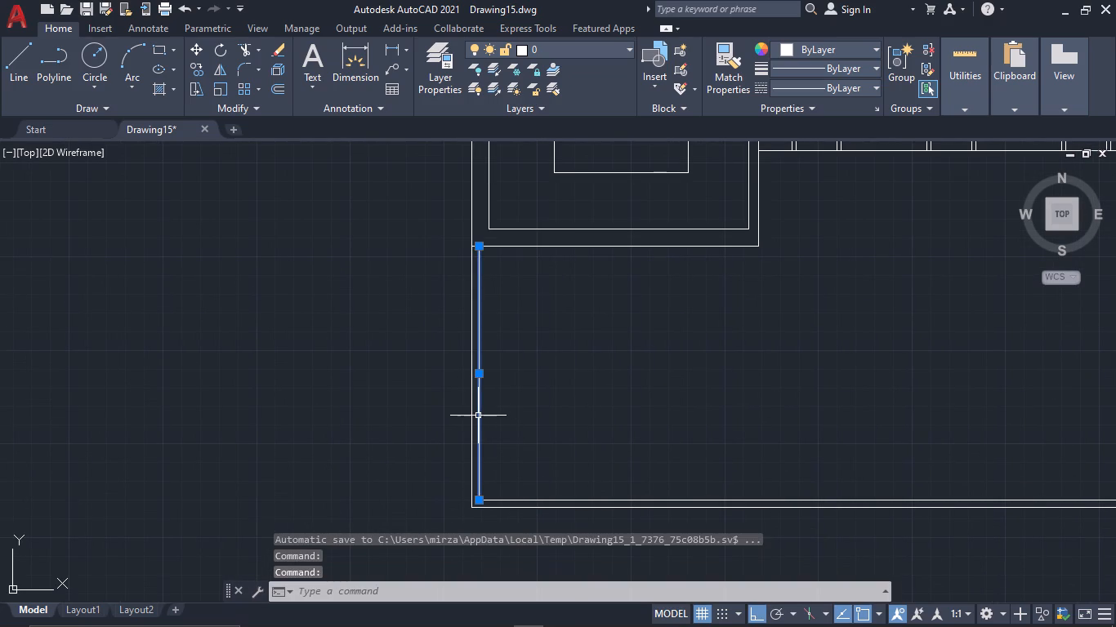
{"action": "type", "text": "OF"}
{"action": "key", "text": "space"}
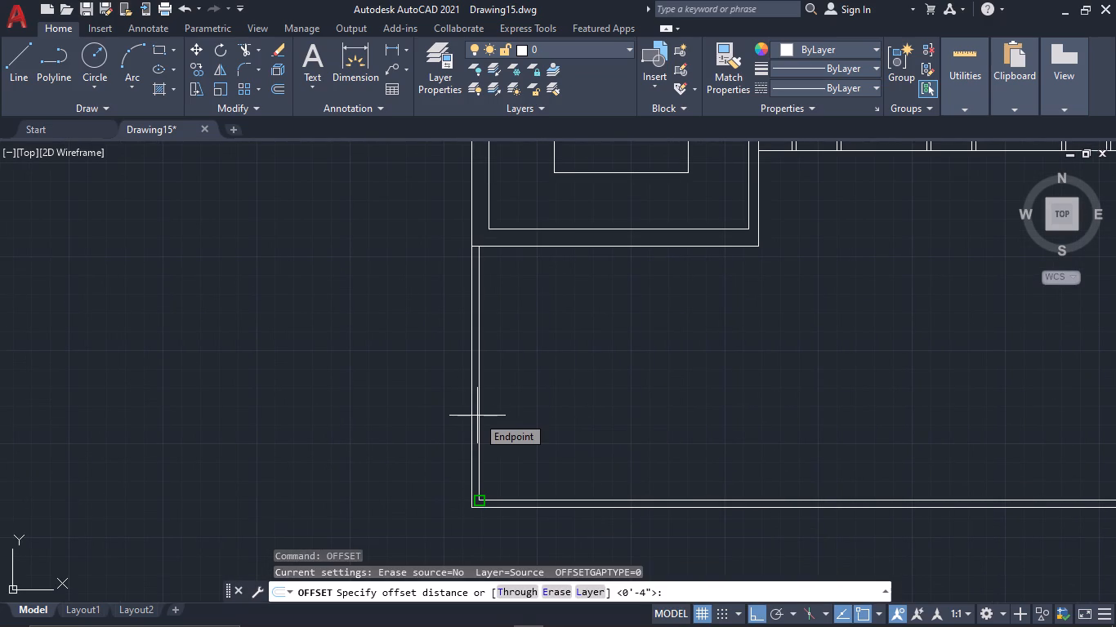
{"action": "type", "text": "2'"}
{"action": "key", "text": "space"}
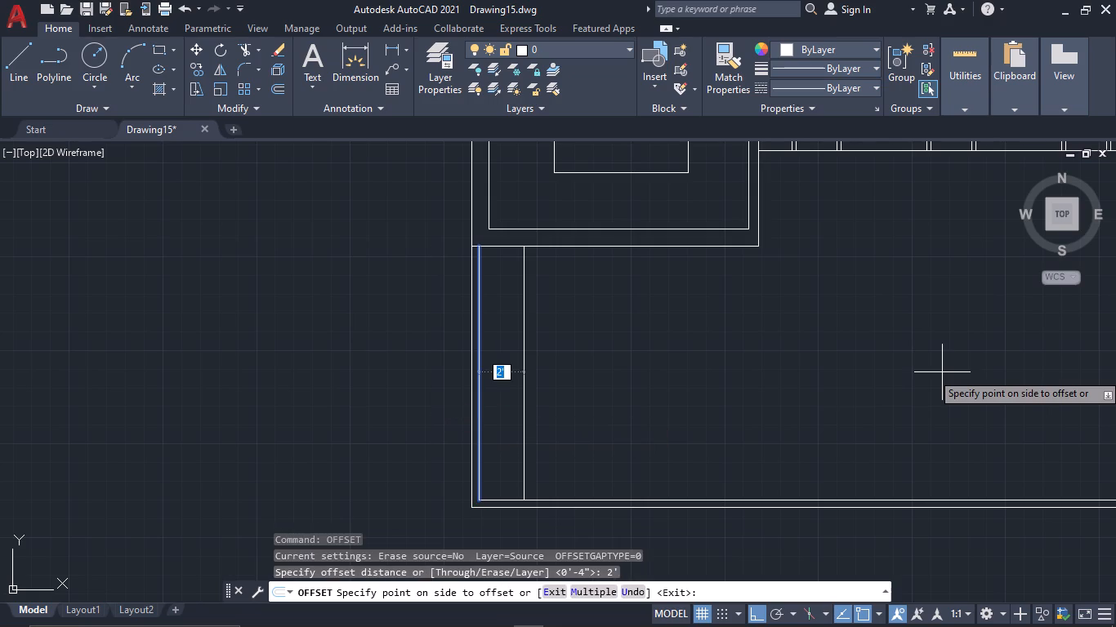
{"action": "left_click", "coordinate": [943, 372]}
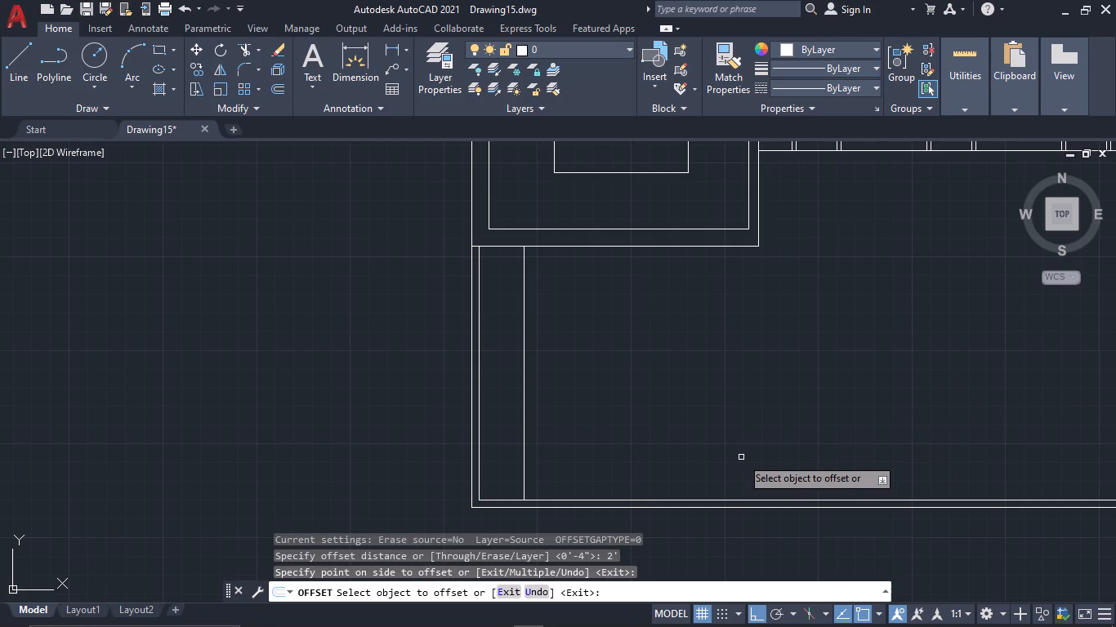
{"action": "scroll", "coordinate": [753, 435], "scroll_direction": "down", "scroll_amount": 1}
{"action": "middle_click_drag", "start_coordinate": [748, 434], "coordinate": [562, 436]}
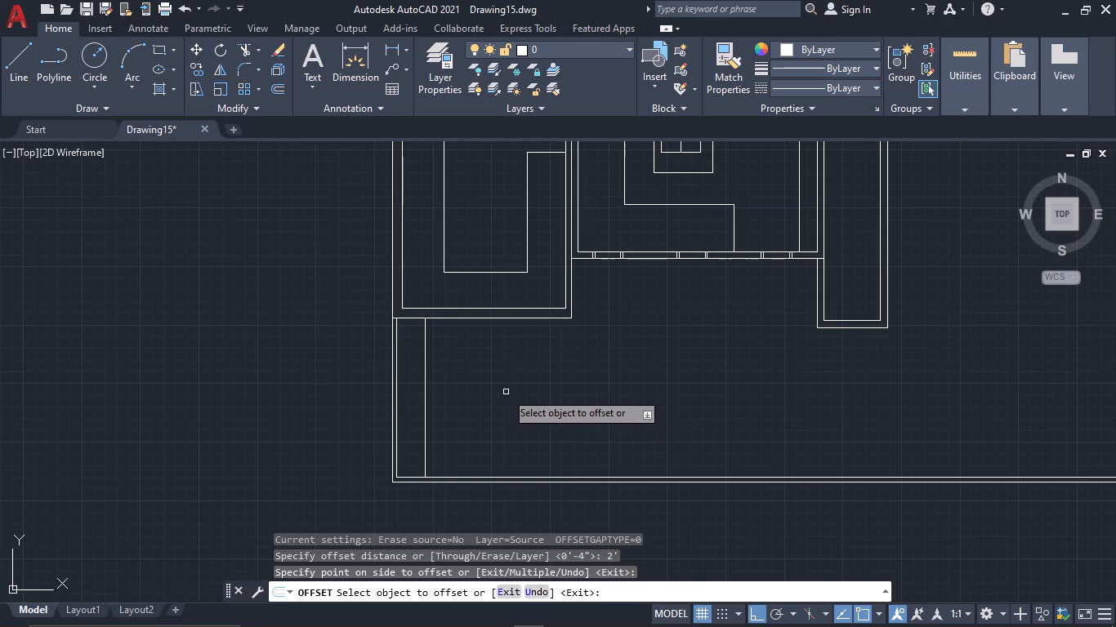
{"action": "key", "text": "Escape"}
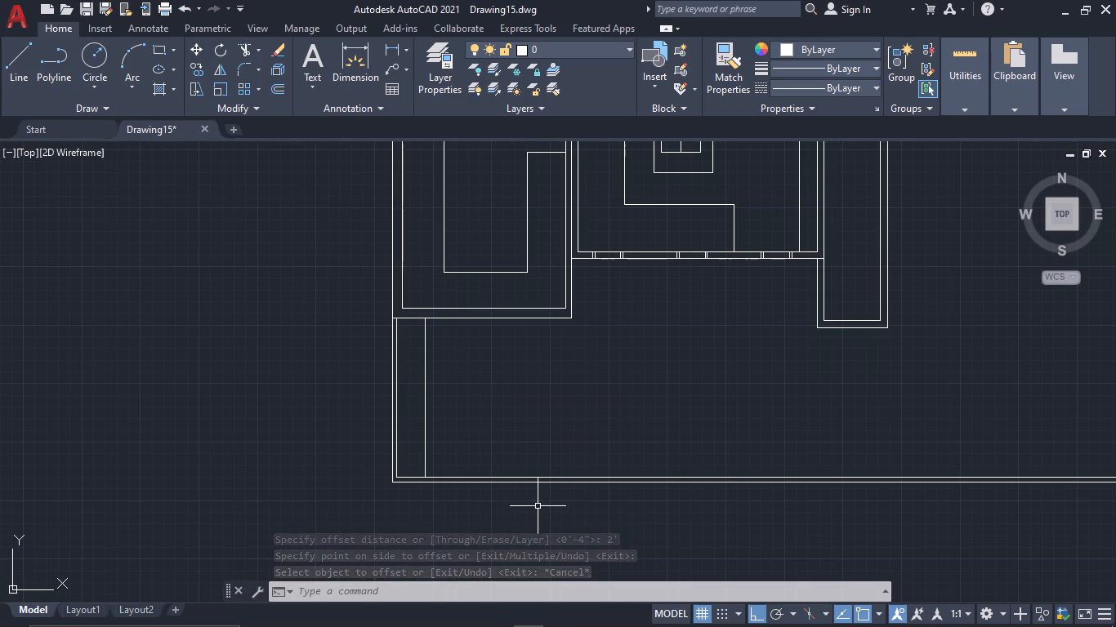
Draw a vertical line about 15'-8" long from the narrow room's lower-right outer corner down past the bottom boundary wall.
{"action": "scroll", "coordinate": [641, 512], "scroll_direction": "up", "scroll_amount": 1}
{"action": "middle_click_drag", "start_coordinate": [594, 505], "coordinate": [499, 487]}
{"action": "scroll", "coordinate": [499, 487], "scroll_direction": "down", "scroll_amount": 2}
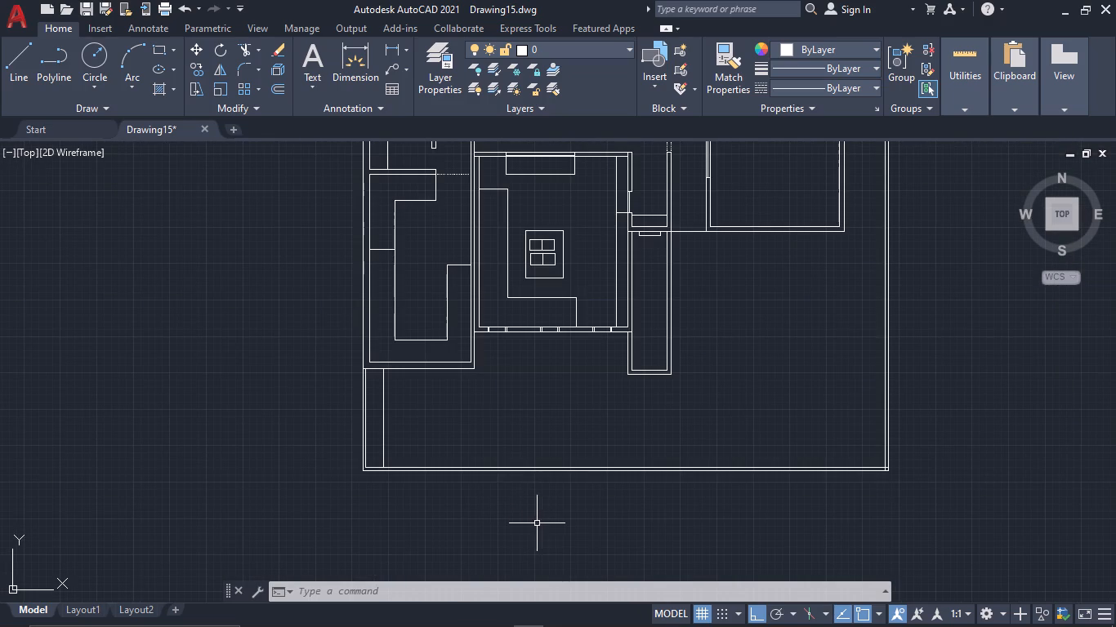
{"action": "key", "text": "l"}
{"action": "key", "text": "space"}
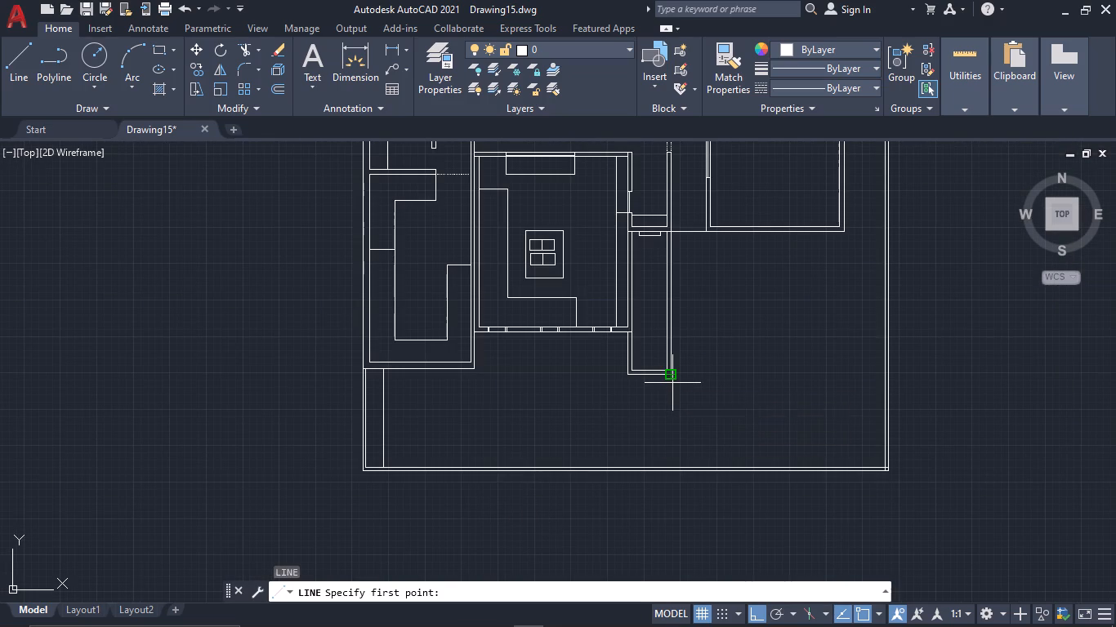
{"action": "left_click", "coordinate": [674, 378]}
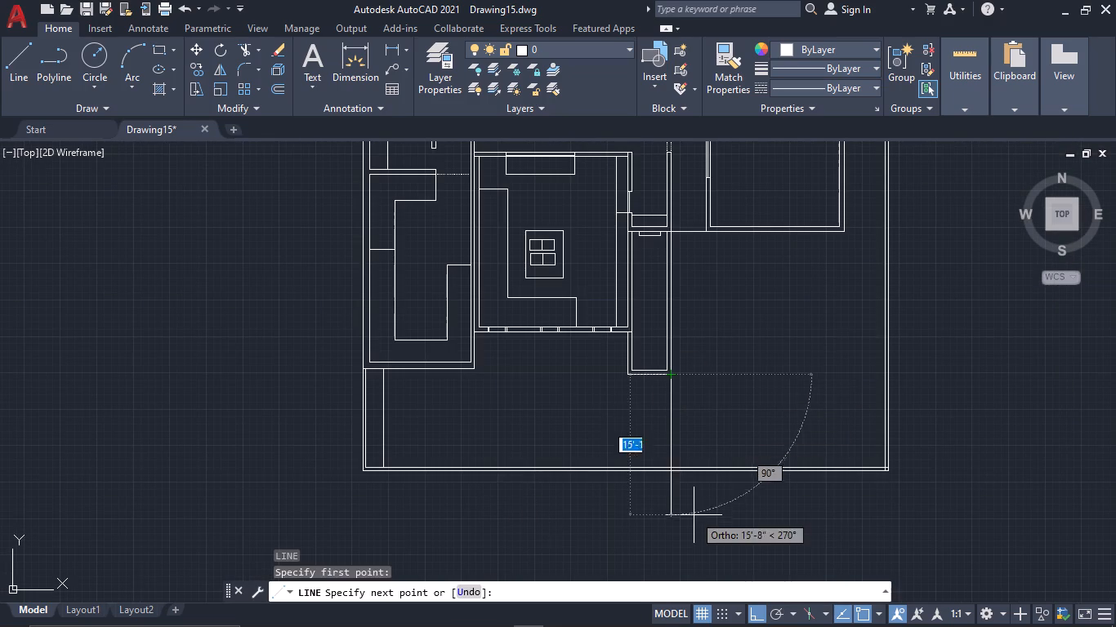
{"action": "left_click", "coordinate": [693, 517]}
{"action": "key", "text": "Escape"}
Trim the new vertical line where it extends below the bottom boundary wall.
{"action": "key", "text": "t"}
{"action": "key", "text": "r"}
{"action": "key", "text": "space"}
{"action": "left_click_drag", "start_coordinate": [708, 502], "coordinate": [626, 502]}
{"action": "key", "text": "Escape"}
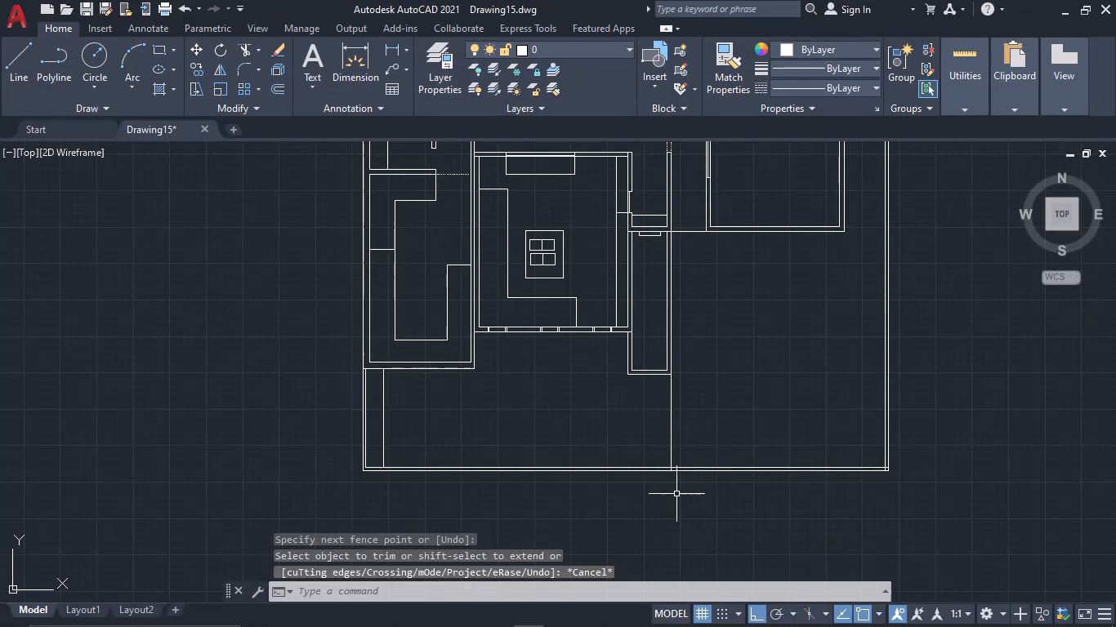
Offset the vertical line below the narrow room 1' to the left.
{"action": "left_click_drag", "start_coordinate": [708, 438], "coordinate": [645, 429]}
{"action": "left_click", "coordinate": [619, 420]}
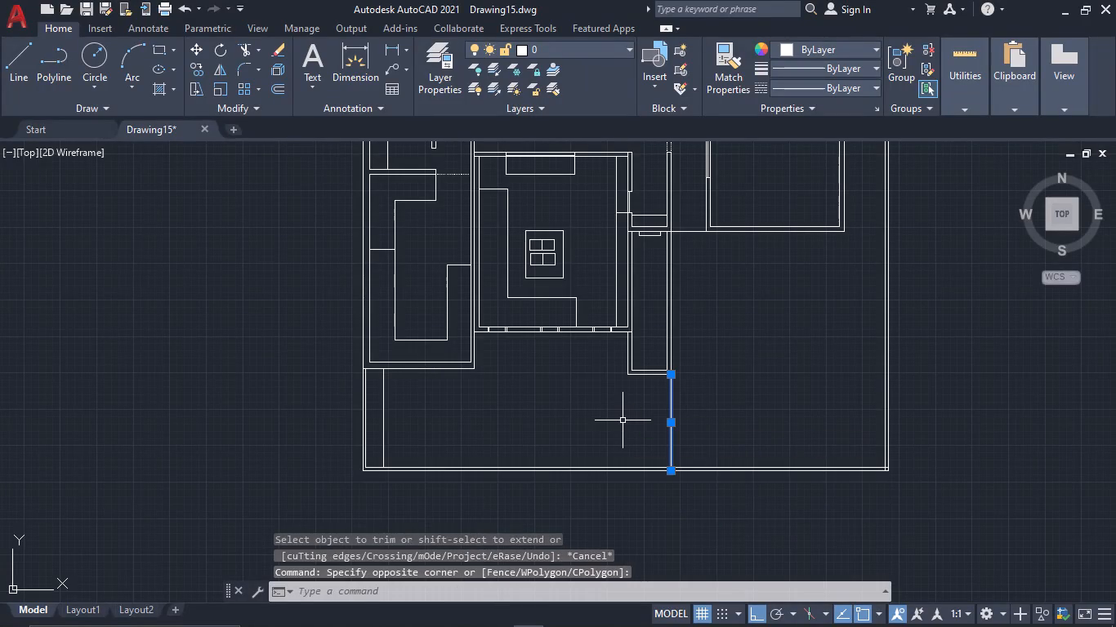
{"action": "type", "text": "OF"}
{"action": "key", "text": "space"}
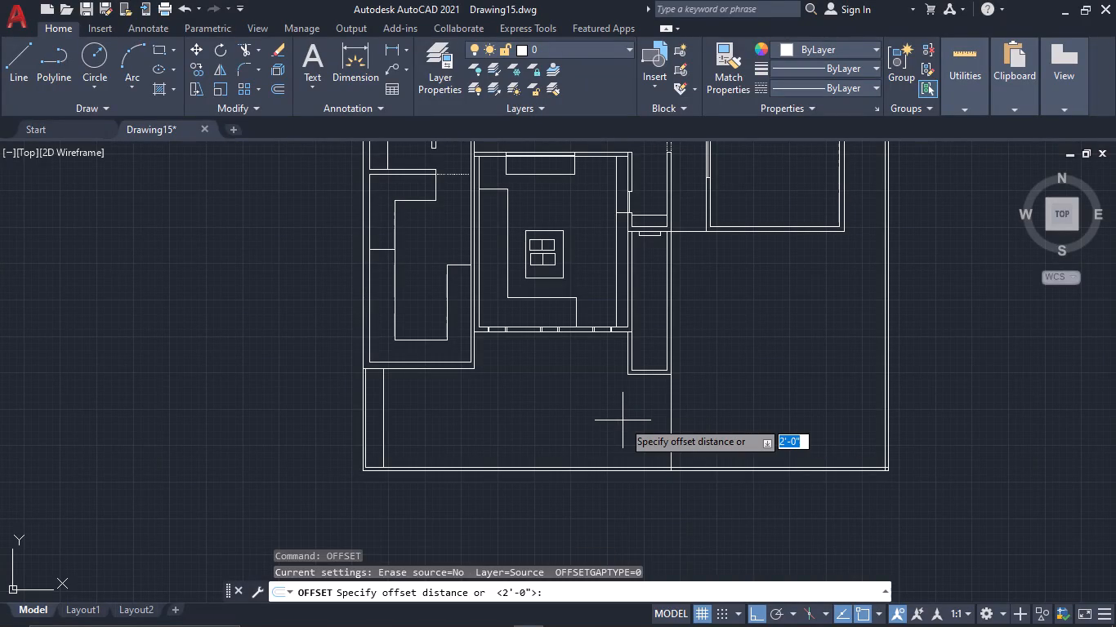
{"action": "type", "text": "6\""}
{"action": "key", "text": "space"}
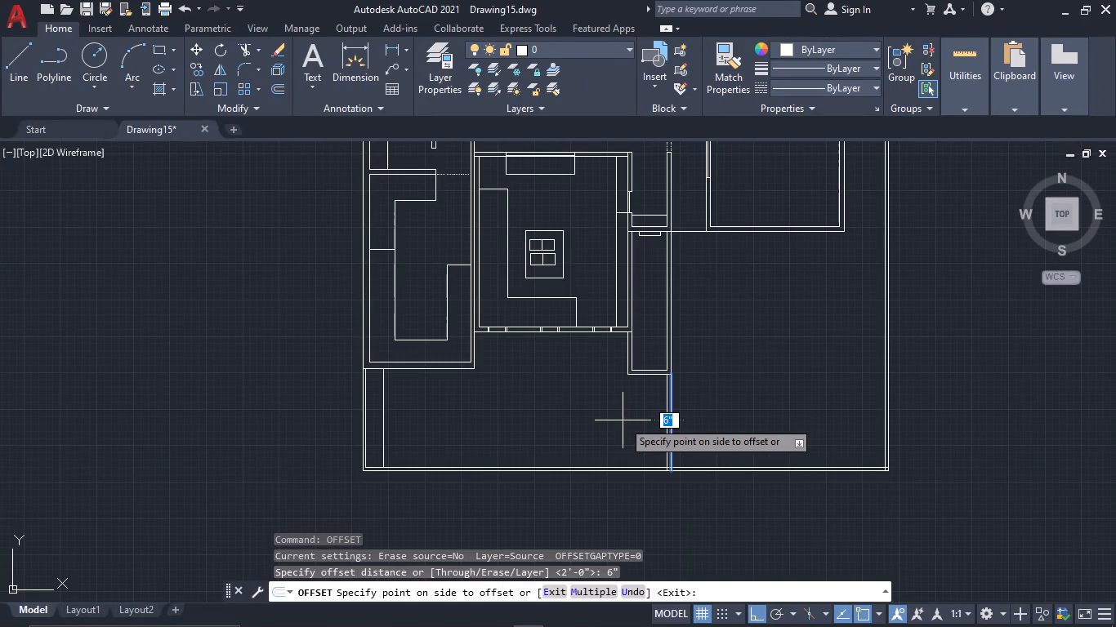
{"action": "type", "text": "1\\"}
{"action": "key", "text": "BackSpace"}
{"action": "type", "text": "'"}
{"action": "key", "text": "space"}
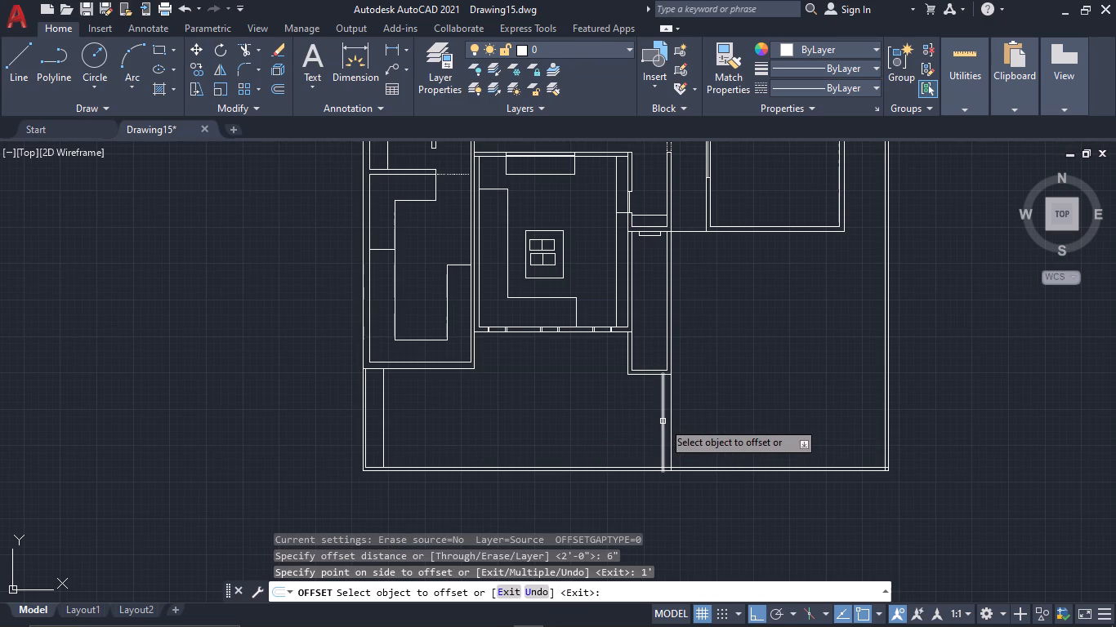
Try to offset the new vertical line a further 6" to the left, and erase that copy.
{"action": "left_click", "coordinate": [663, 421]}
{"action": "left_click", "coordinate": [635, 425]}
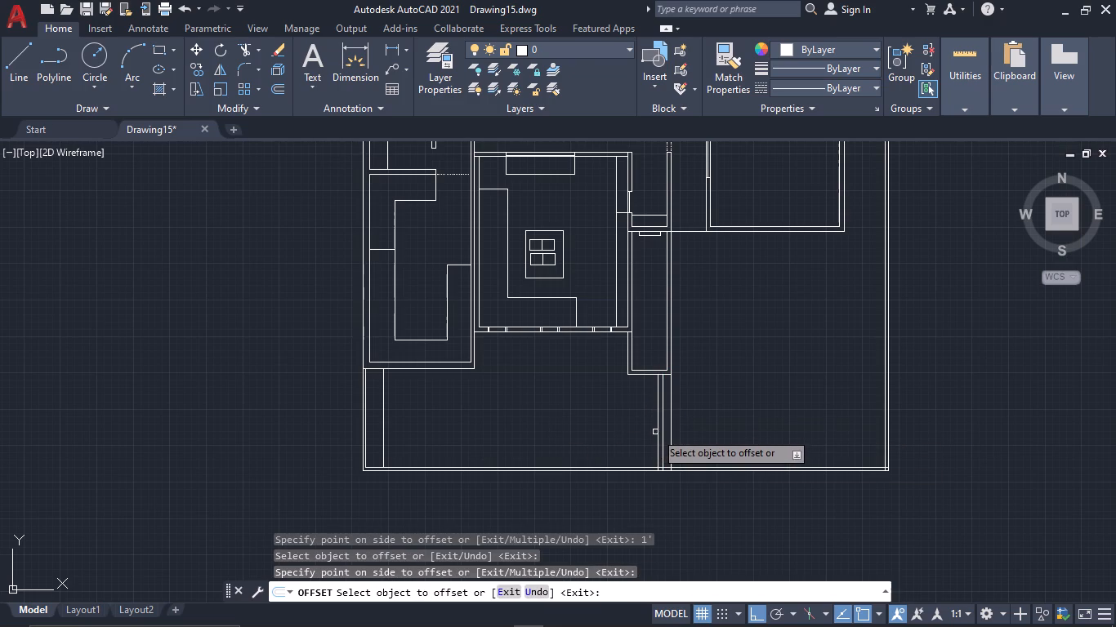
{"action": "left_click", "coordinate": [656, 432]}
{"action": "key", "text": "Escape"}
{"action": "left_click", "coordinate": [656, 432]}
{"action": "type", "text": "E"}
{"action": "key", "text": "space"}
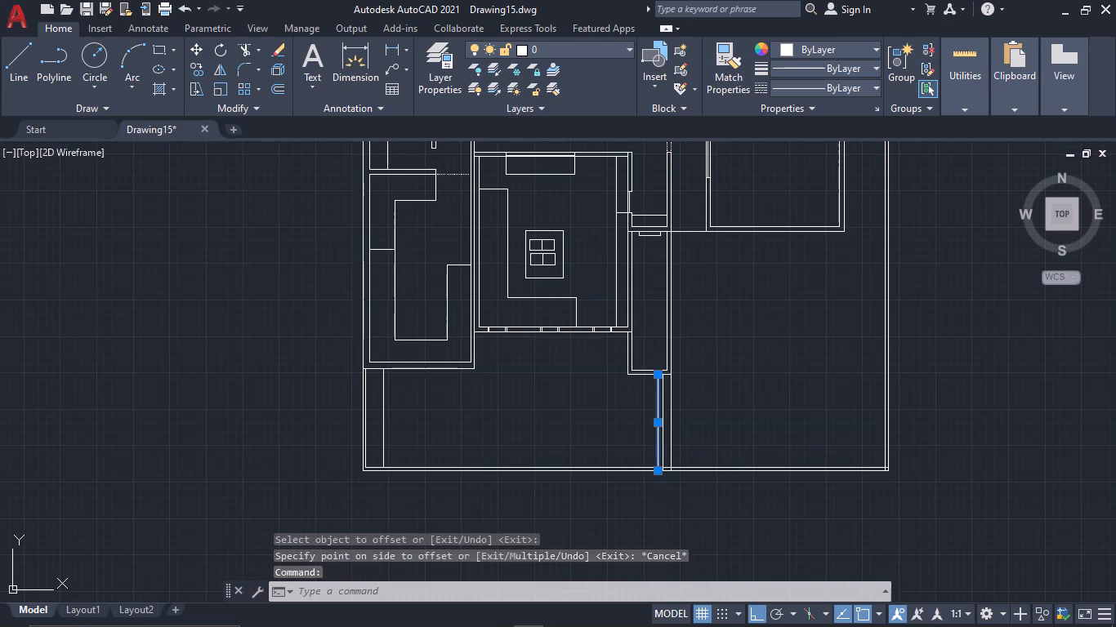
Offset the left one of the two vertical lines below the narrow room another 1' to the left.
{"action": "type", "text": "OF 1'"}
{"action": "key", "text": "space"}
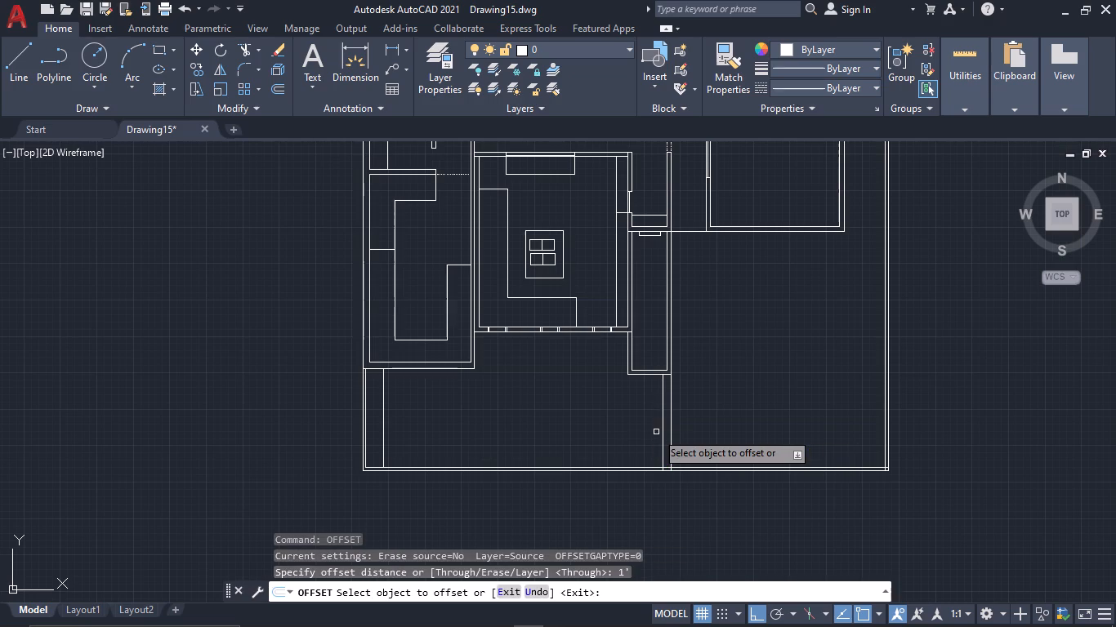
{"action": "left_click", "coordinate": [662, 430]}
{"action": "left_click", "coordinate": [632, 434]}
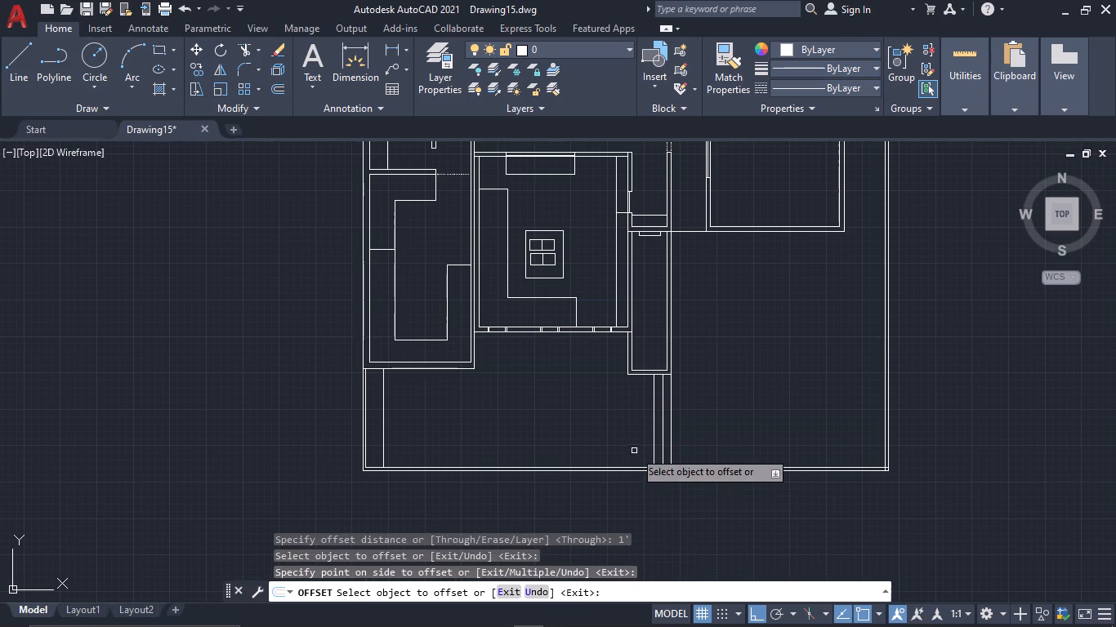
Trim the ends of the three vertical lines inside the bottom boundary wall's thickness.
{"action": "scroll", "coordinate": [640, 461], "scroll_direction": "up", "scroll_amount": 3}
{"action": "key", "text": "t"}
{"action": "key", "text": "r"}
{"action": "key", "text": "space"}
{"action": "key", "text": "Escape"}
{"action": "key", "text": "t"}
{"action": "key", "text": "r"}
{"action": "scroll", "coordinate": [681, 499], "scroll_direction": "up", "scroll_amount": 2}
{"action": "key", "text": "space"}
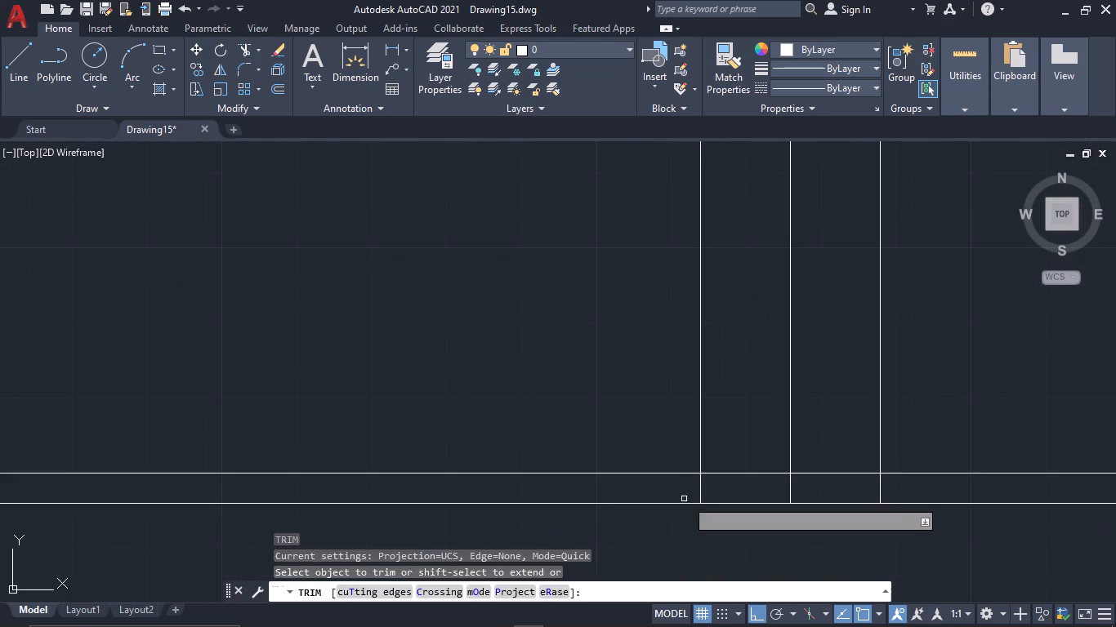
{"action": "left_click_drag", "start_coordinate": [690, 492], "coordinate": [908, 496]}
{"action": "key", "text": "Escape"}
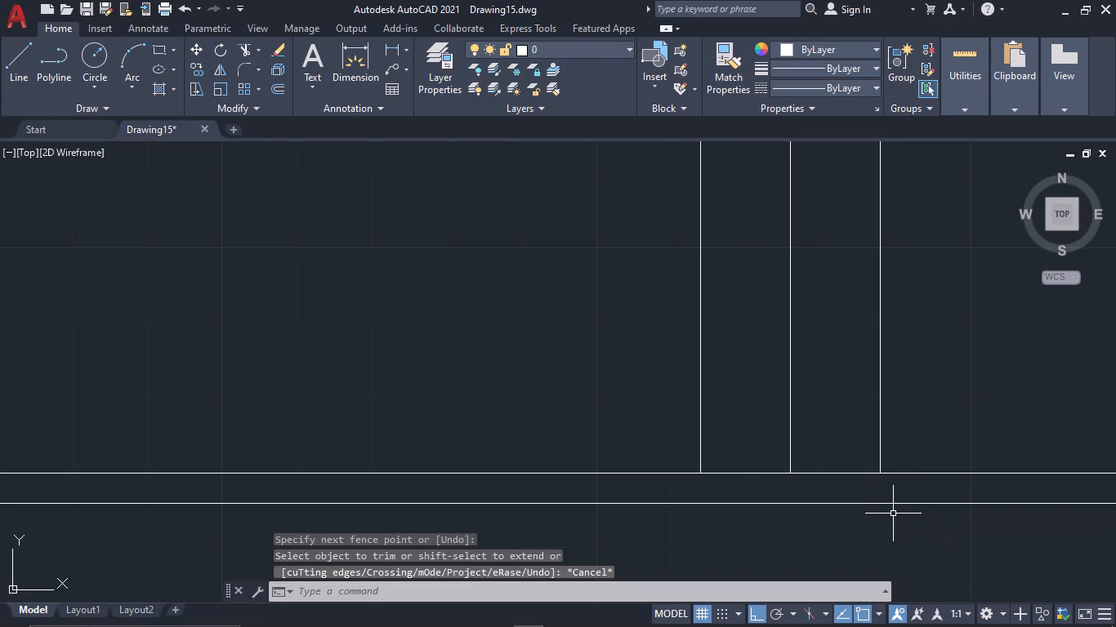
Draw a horizontal line below mid-height across the three vertical lines, from the leftmost one past the rightmost one.
{"action": "scroll", "coordinate": [893, 514], "scroll_direction": "down", "scroll_amount": 3}
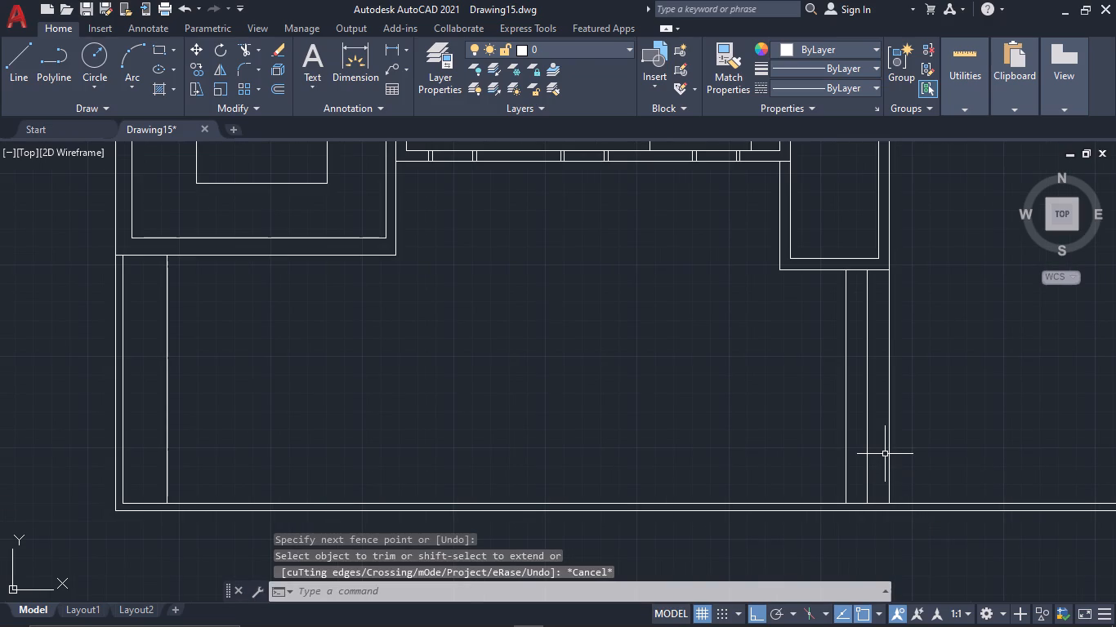
{"action": "key", "text": "l"}
{"action": "key", "text": "space"}
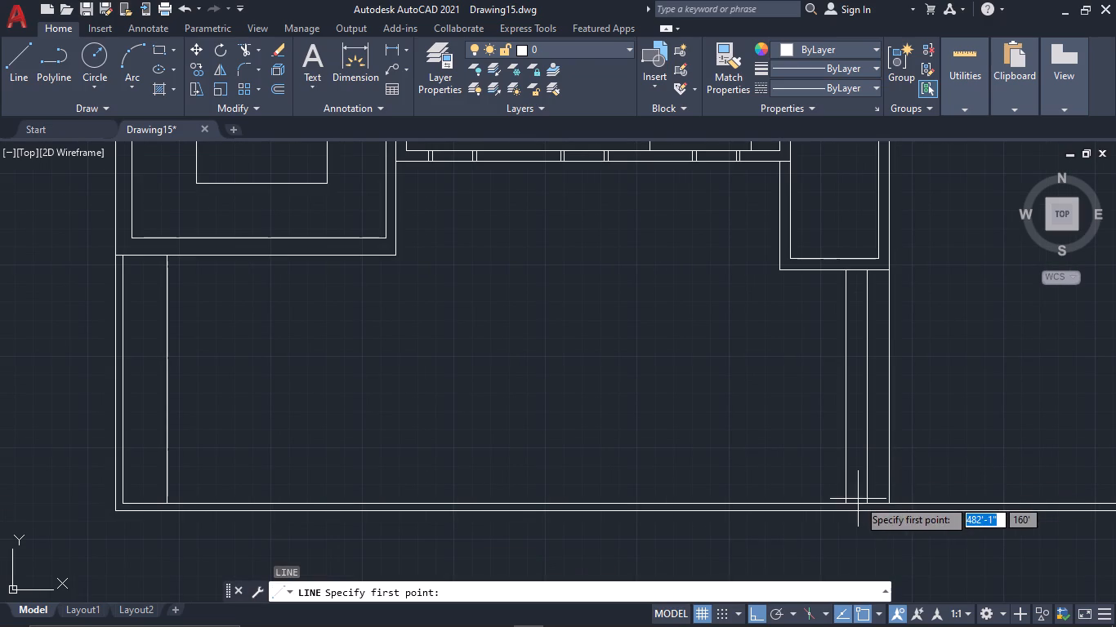
{"action": "left_click", "coordinate": [846, 414]}
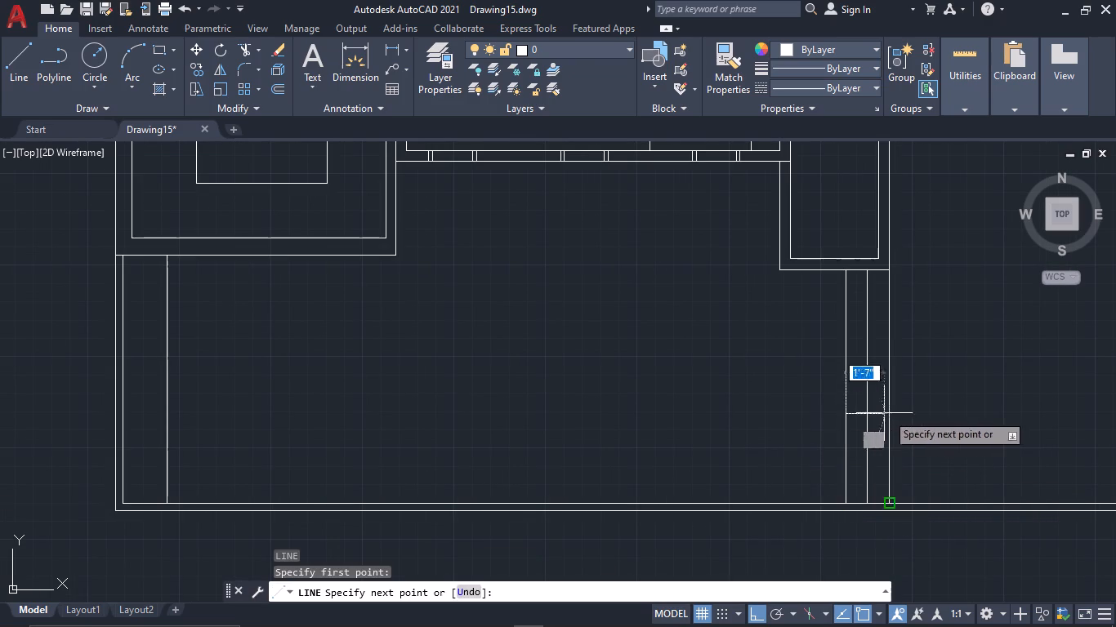
{"action": "left_click", "coordinate": [917, 413]}
{"action": "key", "text": "Escape"}
Trim the horizontal line beyond the rightmost vertical line and the middle vertical line below the horizontal line.
{"action": "type", "text": "TR"}
{"action": "key", "text": "space"}
{"action": "left_click_drag", "start_coordinate": [913, 434], "coordinate": [904, 387]}
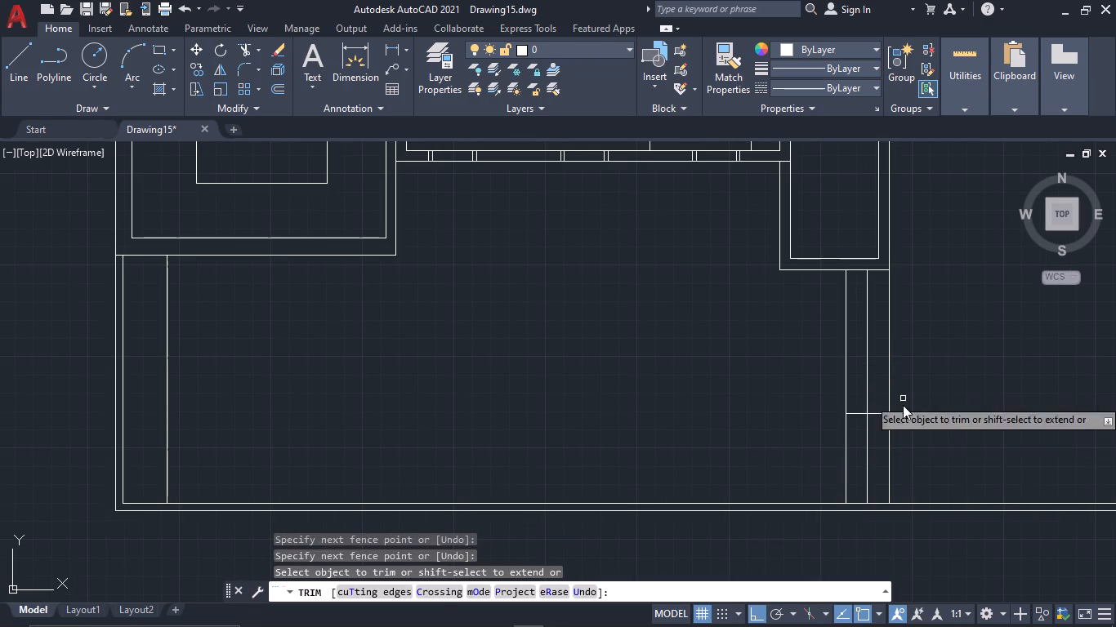
{"action": "left_click", "coordinate": [868, 451]}
{"action": "scroll", "coordinate": [919, 447], "scroll_direction": "down", "scroll_amount": 2}
{"action": "middle_click_drag", "start_coordinate": [919, 447], "coordinate": [513, 559]}
{"action": "key", "text": "Escape"}
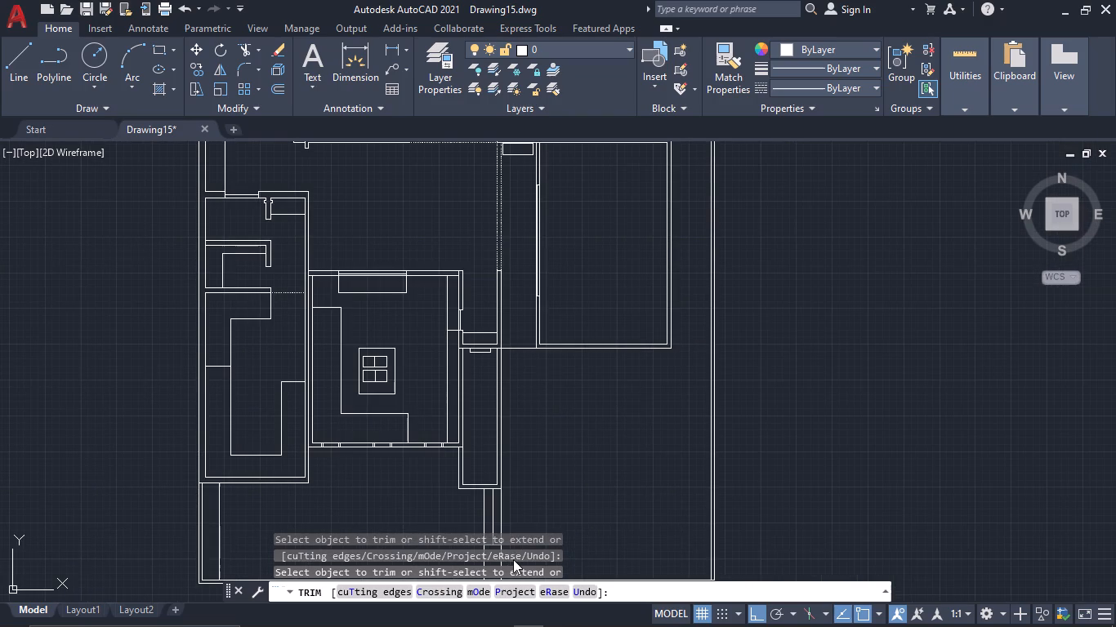
{"action": "key", "text": "Escape"}
Draw a horizontal line from the large right-hand room's lower-right outer corner past the plan's right boundary wall.
{"action": "middle_click_drag", "start_coordinate": [565, 509], "coordinate": [571, 449]}
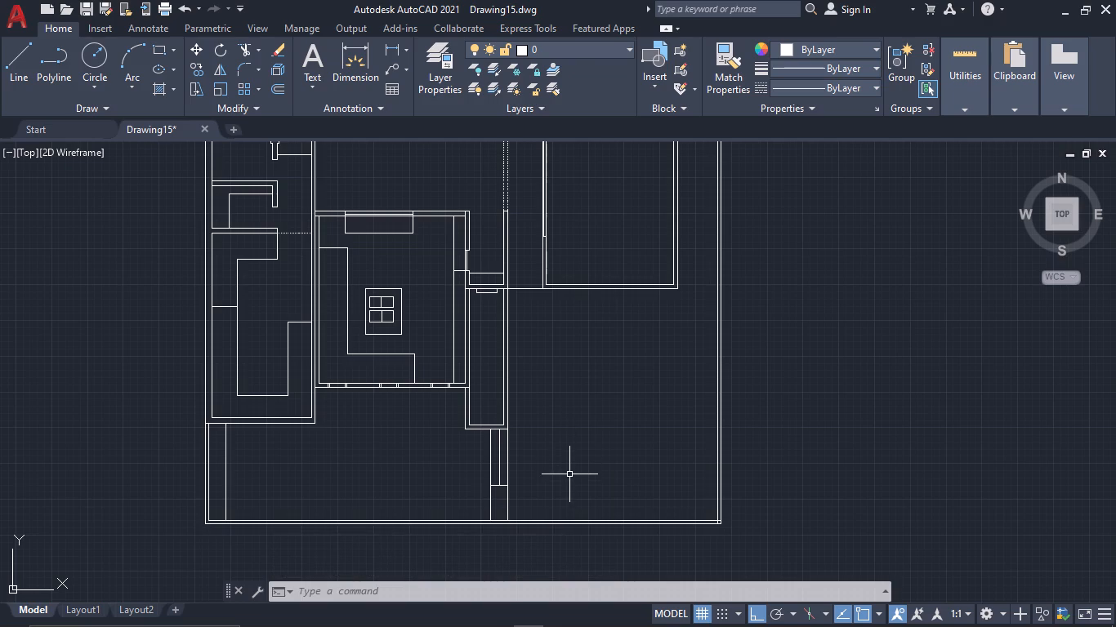
{"action": "middle_click_drag", "start_coordinate": [630, 391], "coordinate": [508, 493]}
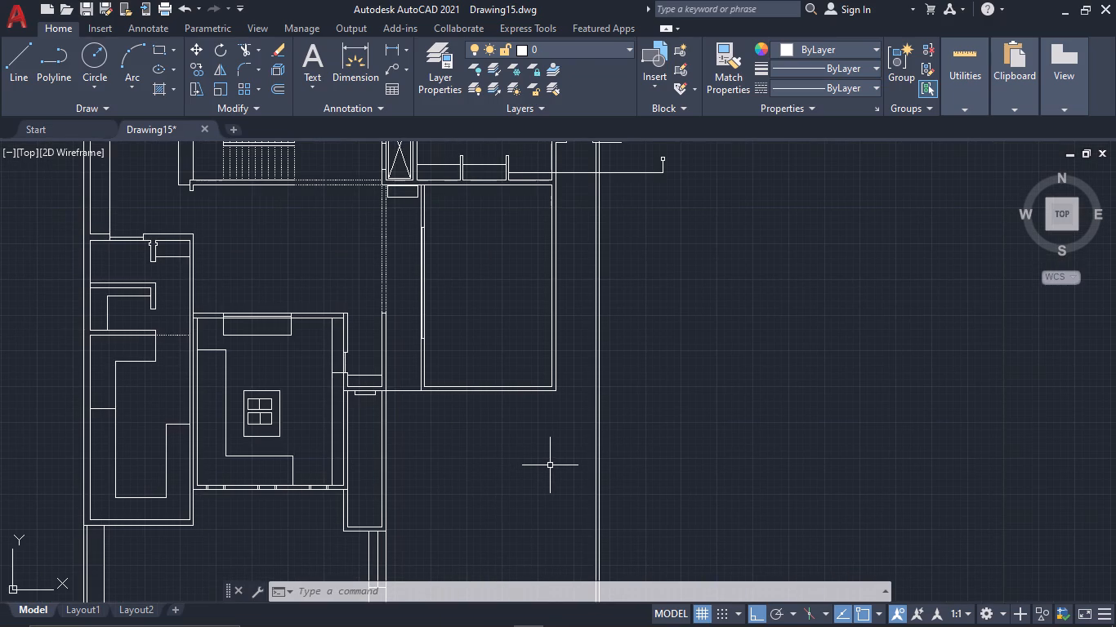
{"action": "key", "text": "l"}
{"action": "key", "text": "space"}
{"action": "scroll", "coordinate": [550, 402], "scroll_direction": "up", "scroll_amount": 3}
{"action": "left_click", "coordinate": [562, 363]}
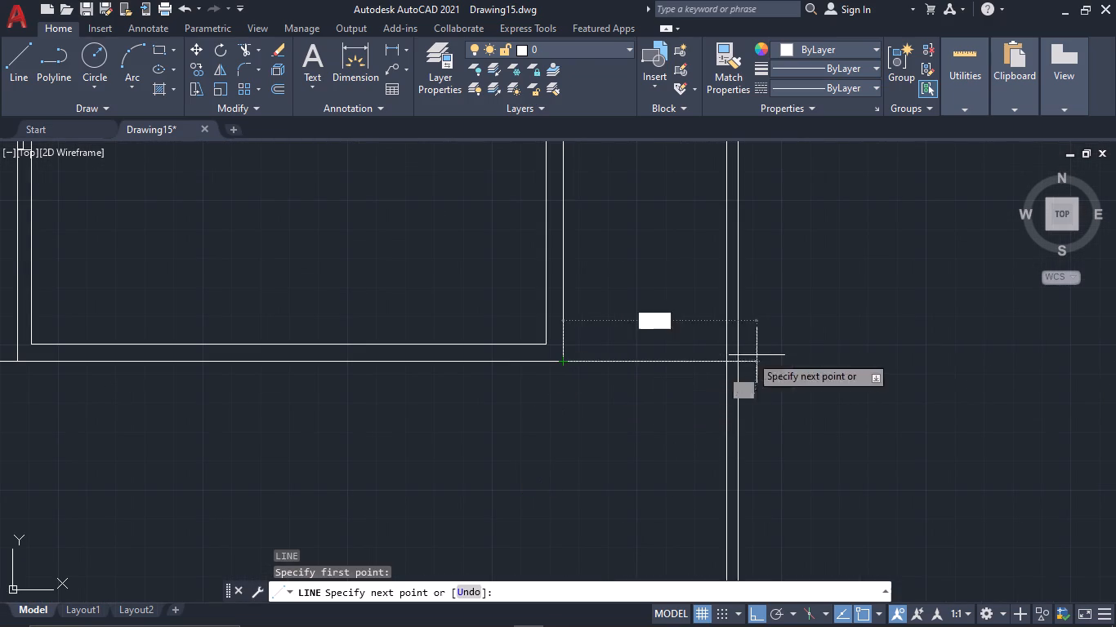
{"action": "left_click", "coordinate": [783, 355]}
{"action": "key", "text": "Escape"}
Offset the new horizontal line upward twice at 1' spacing.
{"action": "left_click_drag", "start_coordinate": [788, 407], "coordinate": [769, 362]}
{"action": "left_click", "coordinate": [758, 341]}
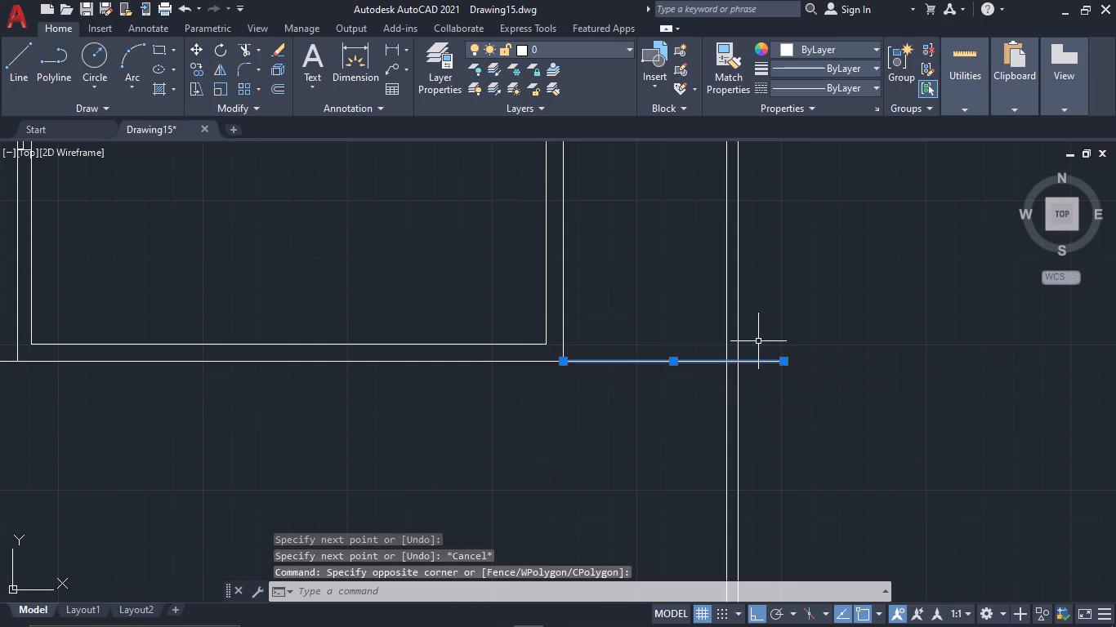
{"action": "type", "text": "OF 1'"}
{"action": "key", "text": "space"}
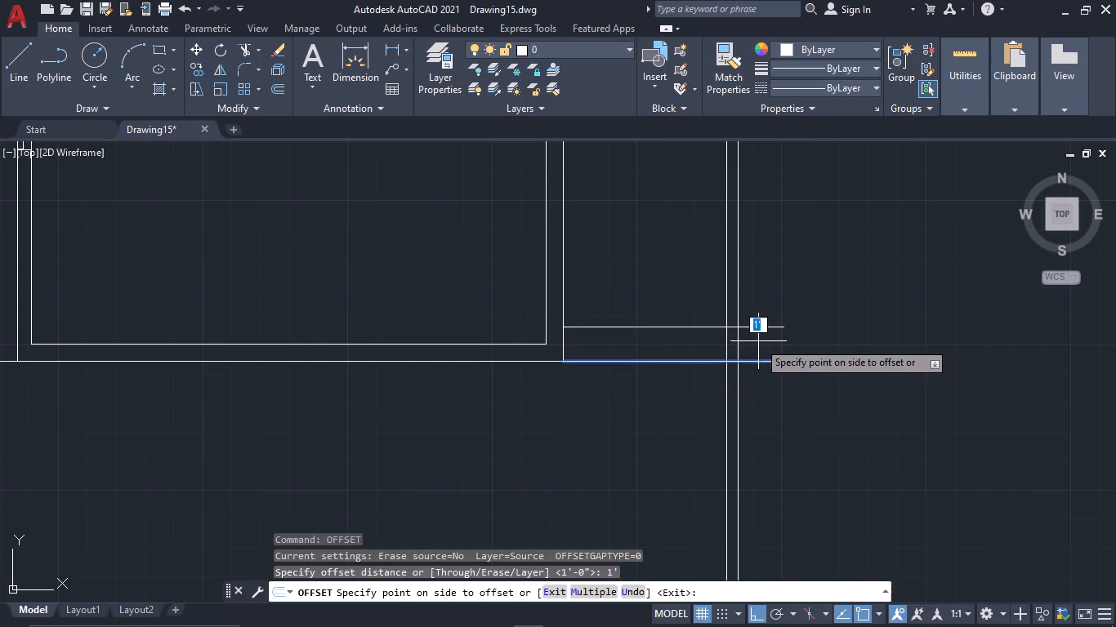
{"action": "left_click", "coordinate": [772, 308]}
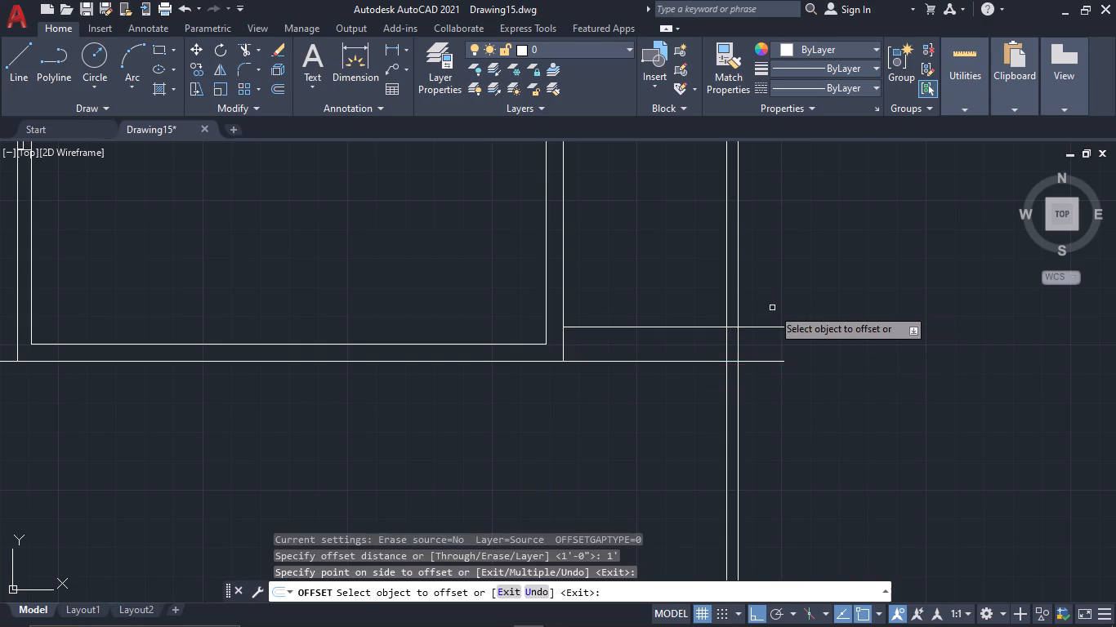
{"action": "left_click_drag", "start_coordinate": [708, 327], "coordinate": [707, 310]}
{"action": "left_click", "coordinate": [703, 256]}
{"action": "key", "text": "Escape"}
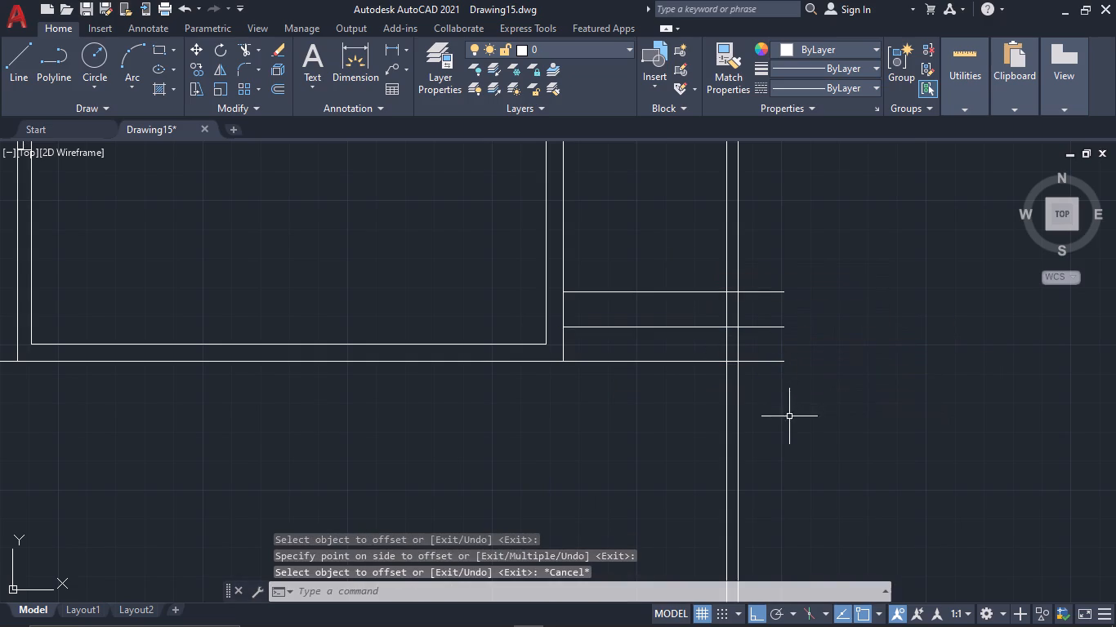
Trim the three horizontal lines back to the inner line of the right boundary wall.
{"action": "key", "text": "t"}
{"action": "key", "text": "r"}
{"action": "key", "text": "space"}
{"action": "left_click_drag", "start_coordinate": [766, 398], "coordinate": [766, 235]}
{"action": "scroll", "coordinate": [741, 352], "scroll_direction": "up", "scroll_amount": 2}
{"action": "left_click_drag", "start_coordinate": [714, 402], "coordinate": [715, 393]}
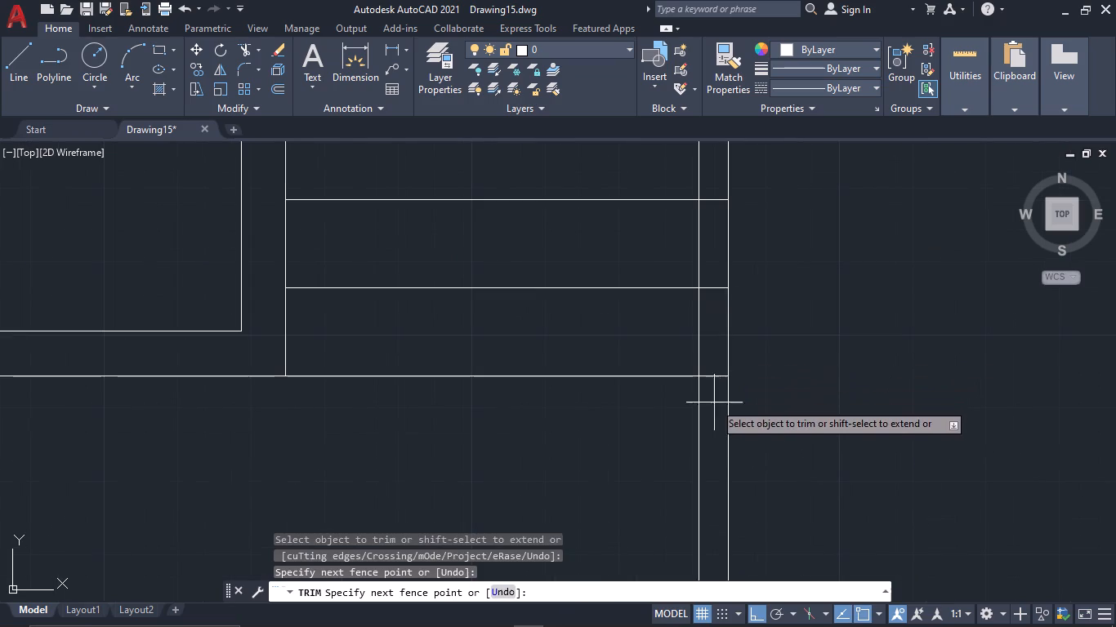
{"action": "left_click_drag", "start_coordinate": [715, 393], "coordinate": [720, 185]}
{"action": "scroll", "coordinate": [763, 340], "scroll_direction": "down", "scroll_amount": 2}
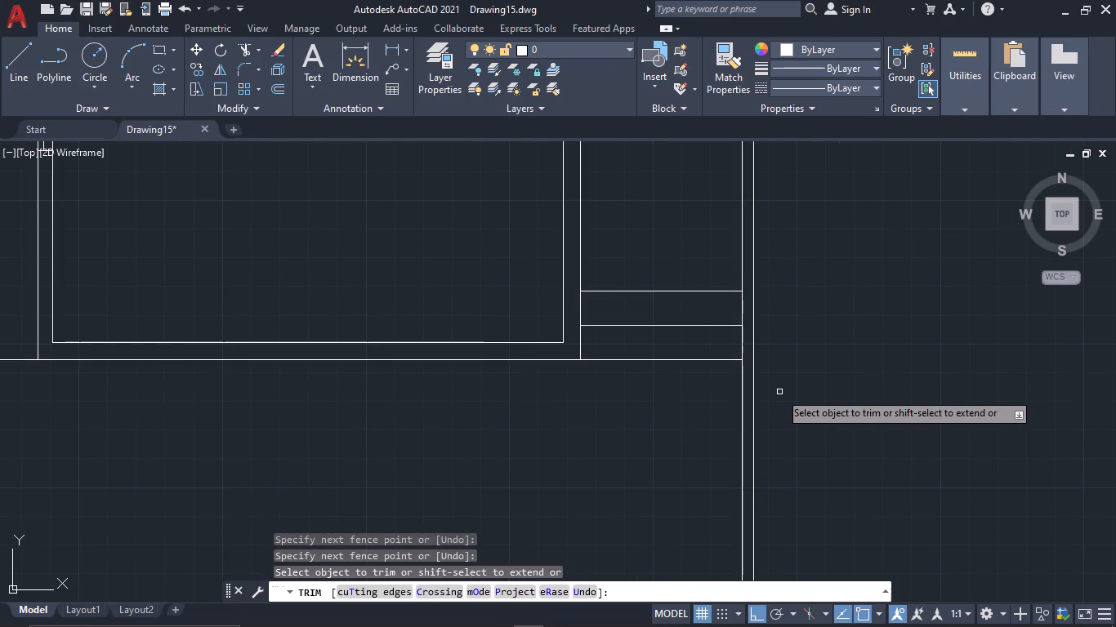
{"action": "key", "text": "Escape"}
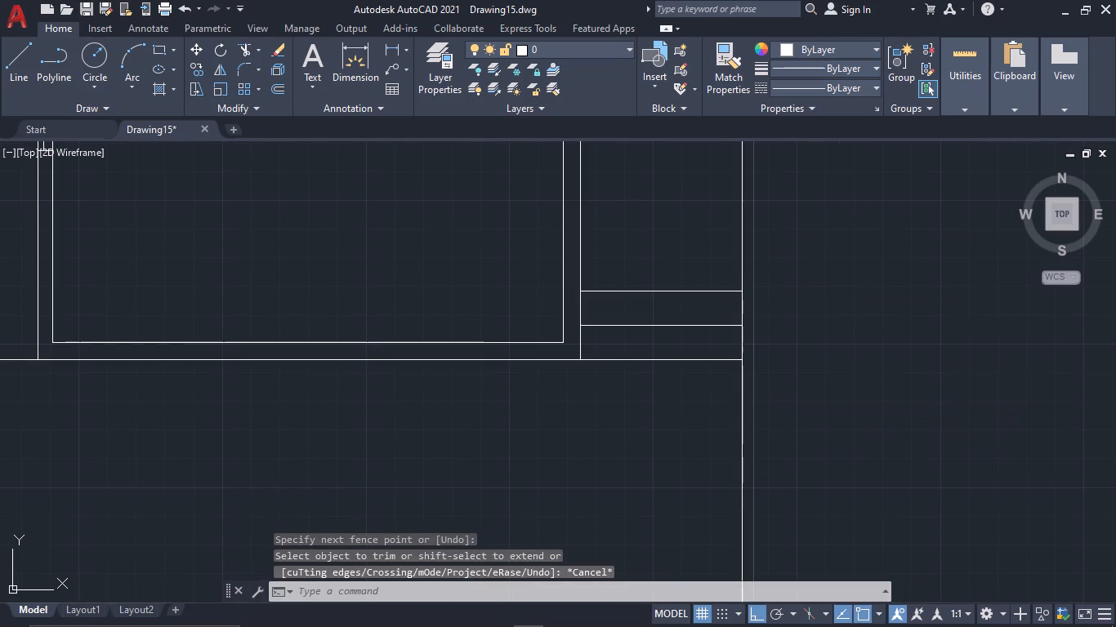
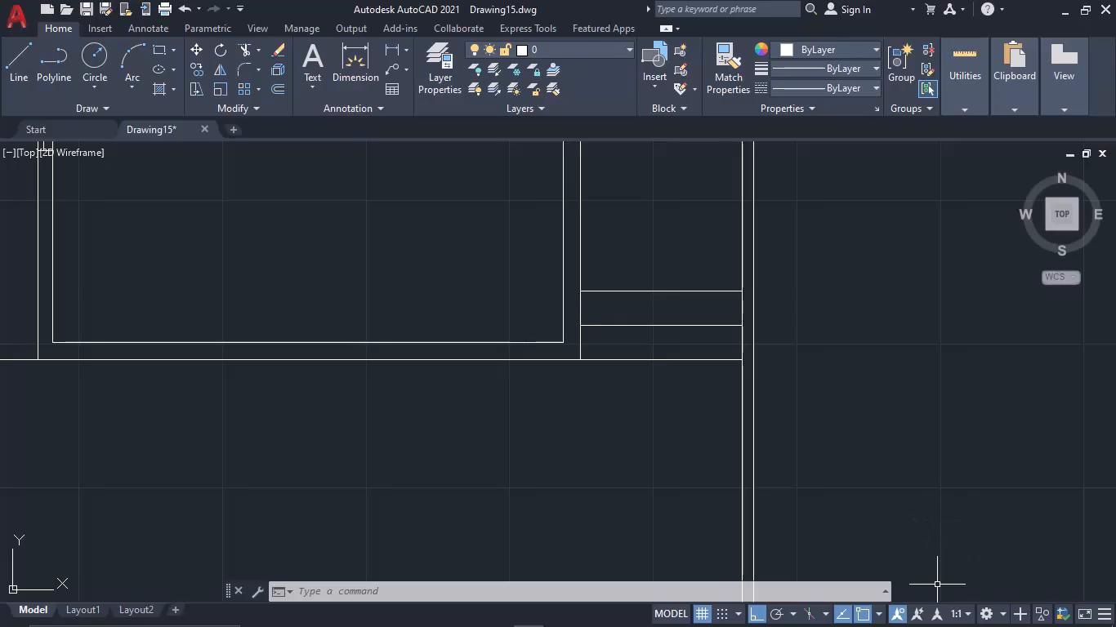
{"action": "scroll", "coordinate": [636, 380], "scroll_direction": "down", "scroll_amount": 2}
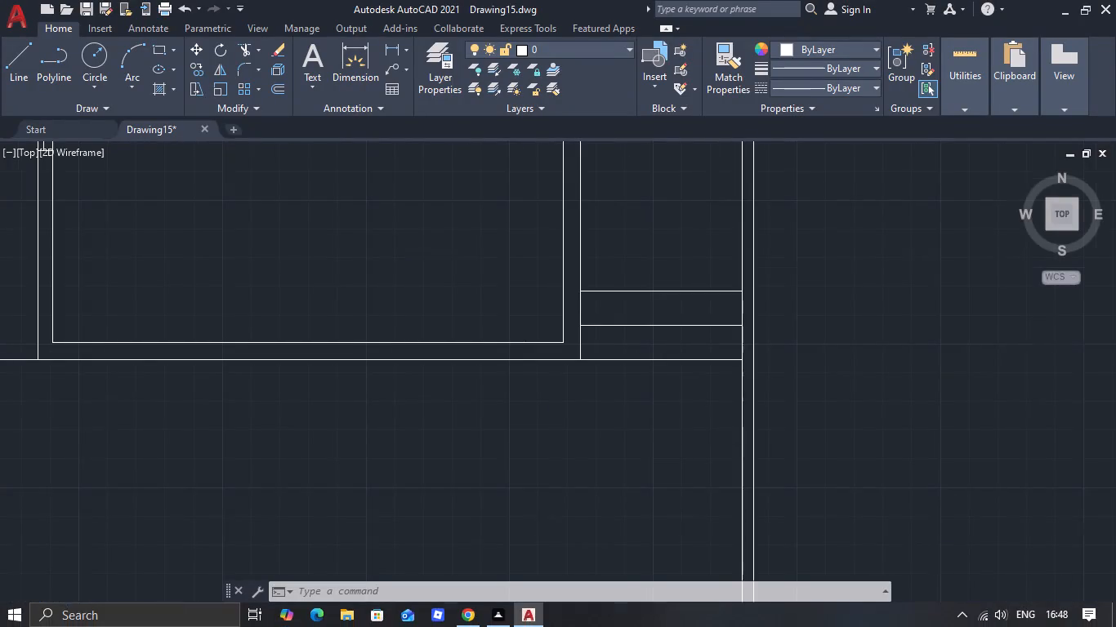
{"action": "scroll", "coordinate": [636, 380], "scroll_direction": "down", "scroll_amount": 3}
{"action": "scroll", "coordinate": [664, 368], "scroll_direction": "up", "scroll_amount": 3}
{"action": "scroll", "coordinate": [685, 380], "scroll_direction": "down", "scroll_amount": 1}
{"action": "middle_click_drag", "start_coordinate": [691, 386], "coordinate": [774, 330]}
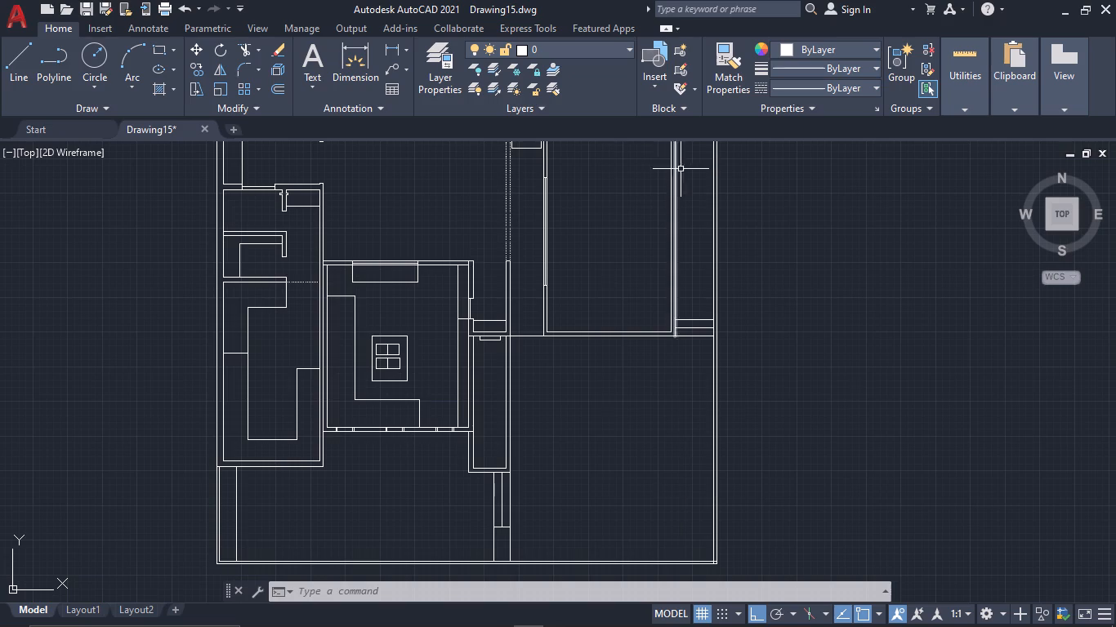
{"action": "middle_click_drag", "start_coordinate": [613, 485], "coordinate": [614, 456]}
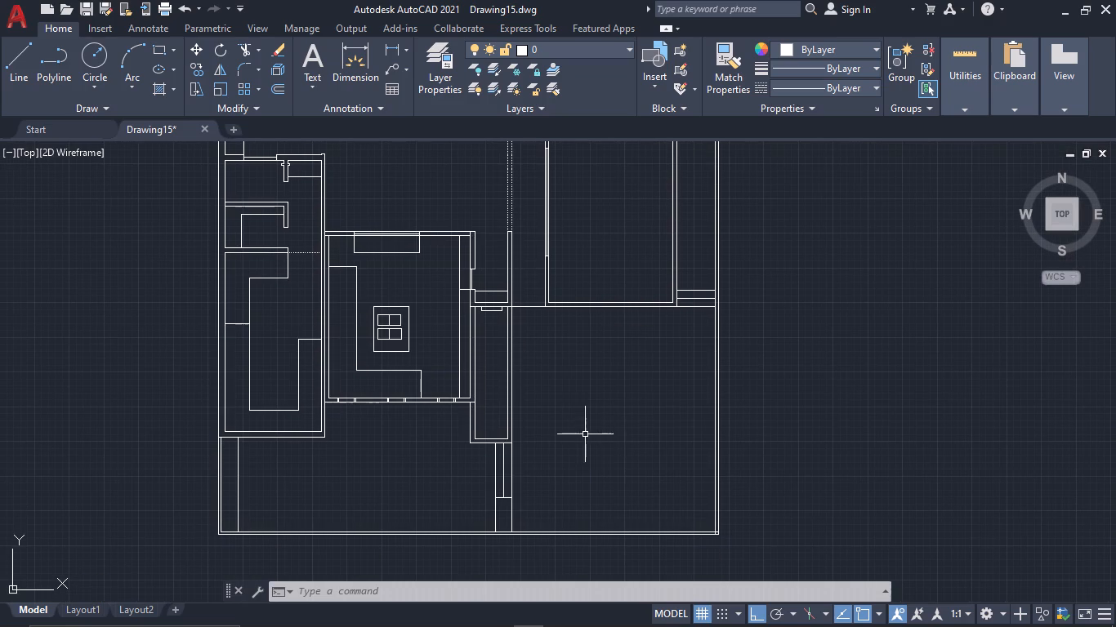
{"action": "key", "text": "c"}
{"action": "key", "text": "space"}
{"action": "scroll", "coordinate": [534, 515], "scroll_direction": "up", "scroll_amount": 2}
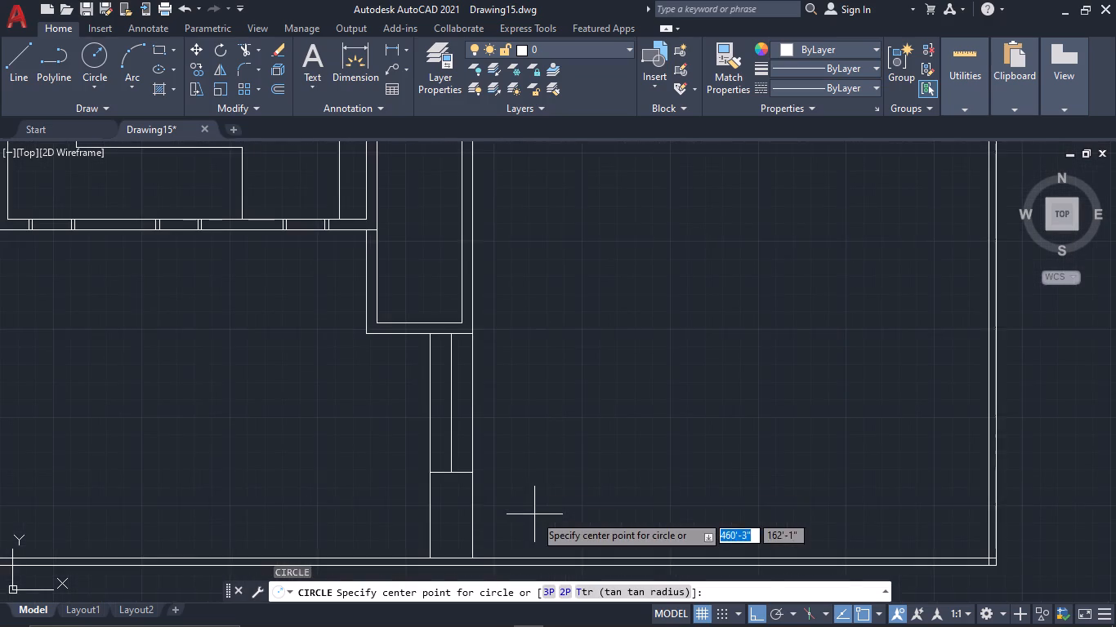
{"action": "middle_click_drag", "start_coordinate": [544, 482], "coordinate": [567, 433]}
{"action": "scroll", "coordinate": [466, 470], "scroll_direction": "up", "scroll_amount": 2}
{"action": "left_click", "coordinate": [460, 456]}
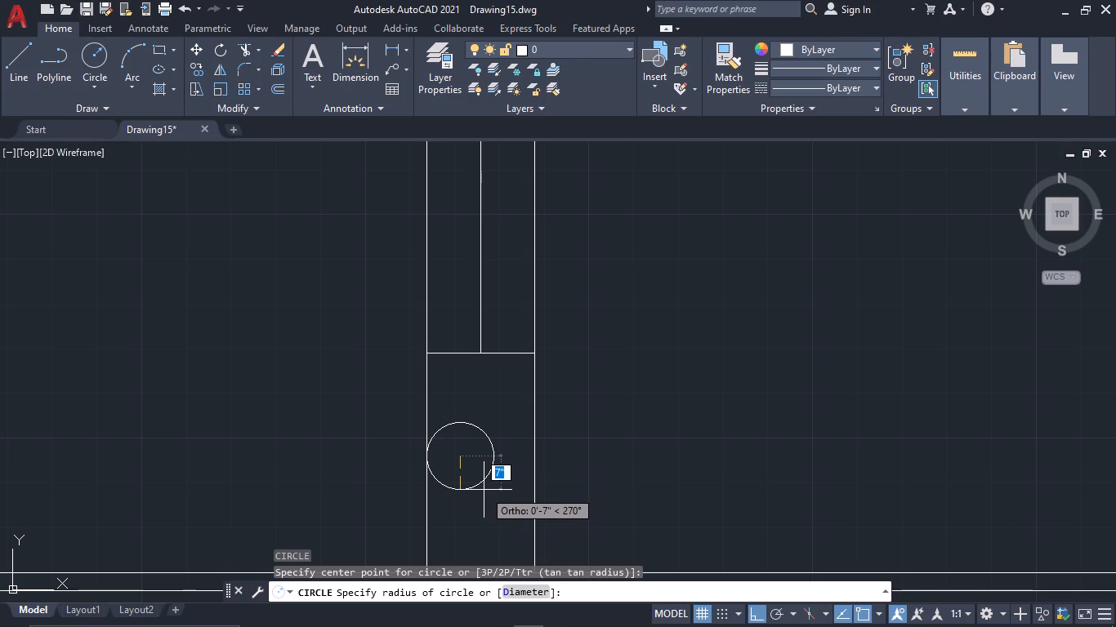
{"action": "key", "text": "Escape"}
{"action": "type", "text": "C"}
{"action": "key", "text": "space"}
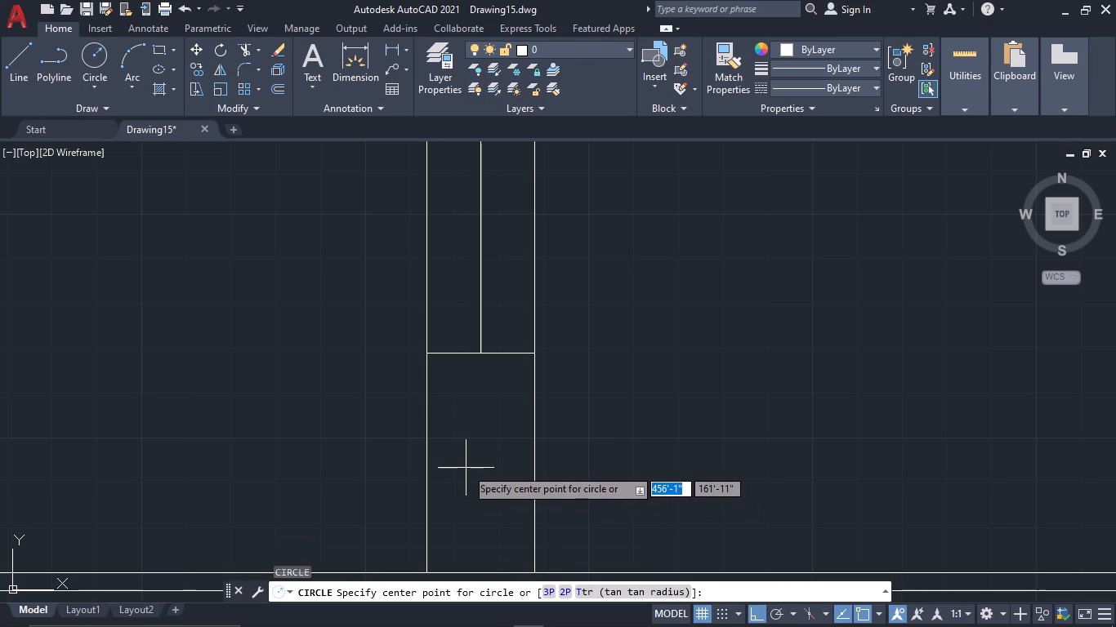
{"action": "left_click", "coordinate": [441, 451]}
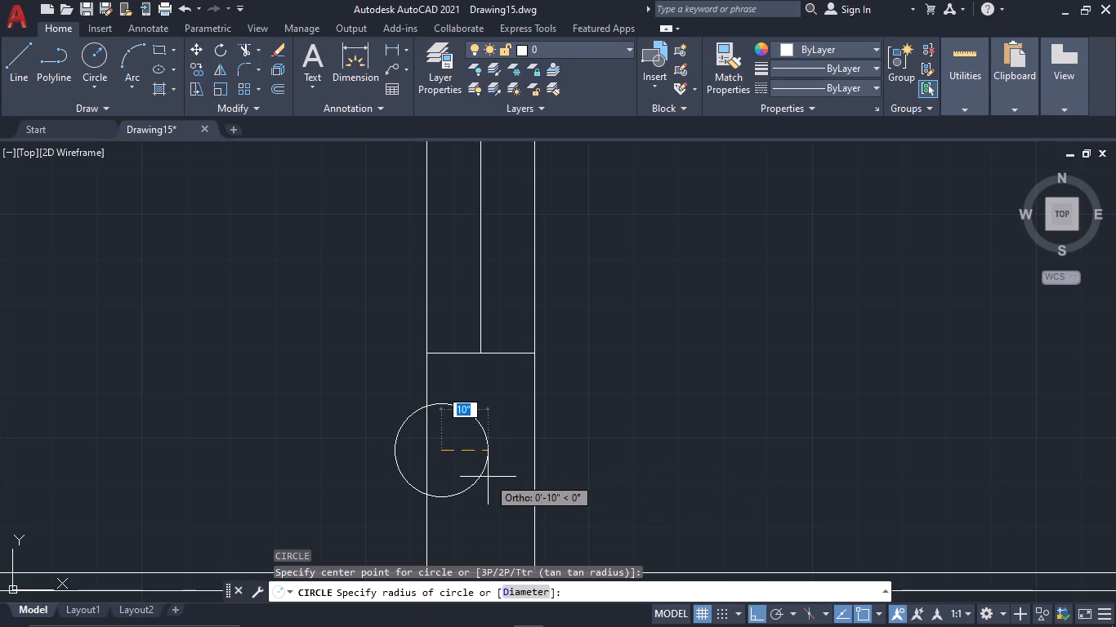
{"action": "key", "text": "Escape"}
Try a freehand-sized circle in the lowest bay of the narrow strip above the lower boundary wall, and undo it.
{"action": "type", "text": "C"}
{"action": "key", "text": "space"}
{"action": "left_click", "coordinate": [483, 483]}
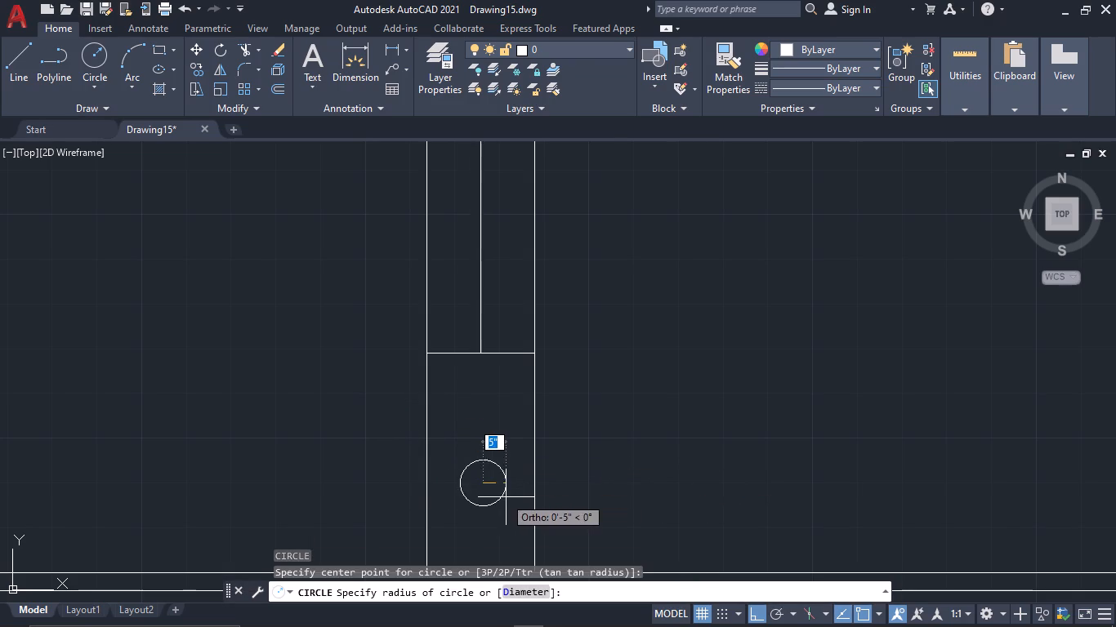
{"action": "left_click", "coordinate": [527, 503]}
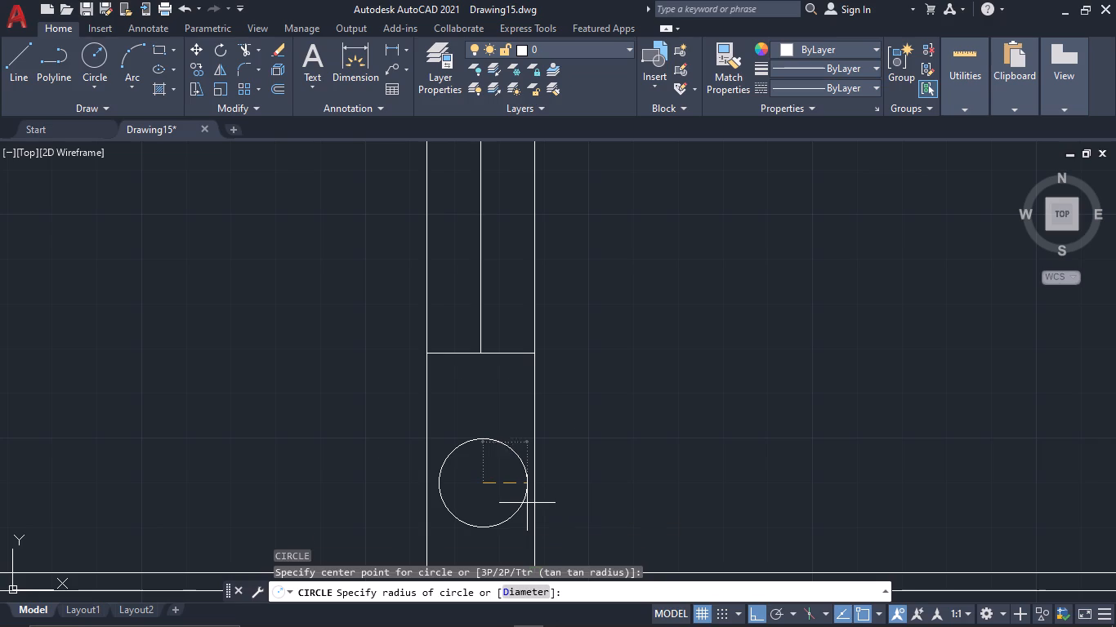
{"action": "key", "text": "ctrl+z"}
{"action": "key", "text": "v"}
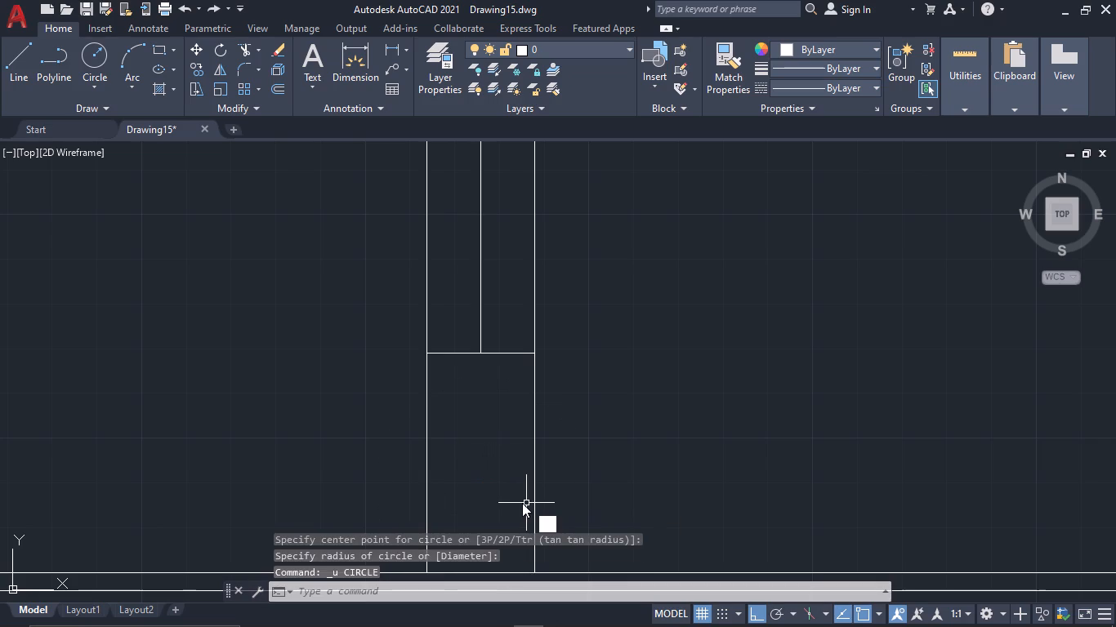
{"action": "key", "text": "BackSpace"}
Draw a circle of 10" radius in the lowest bay of the narrow strip above the lower boundary wall.
{"action": "type", "text": "C"}
{"action": "key", "text": "space"}
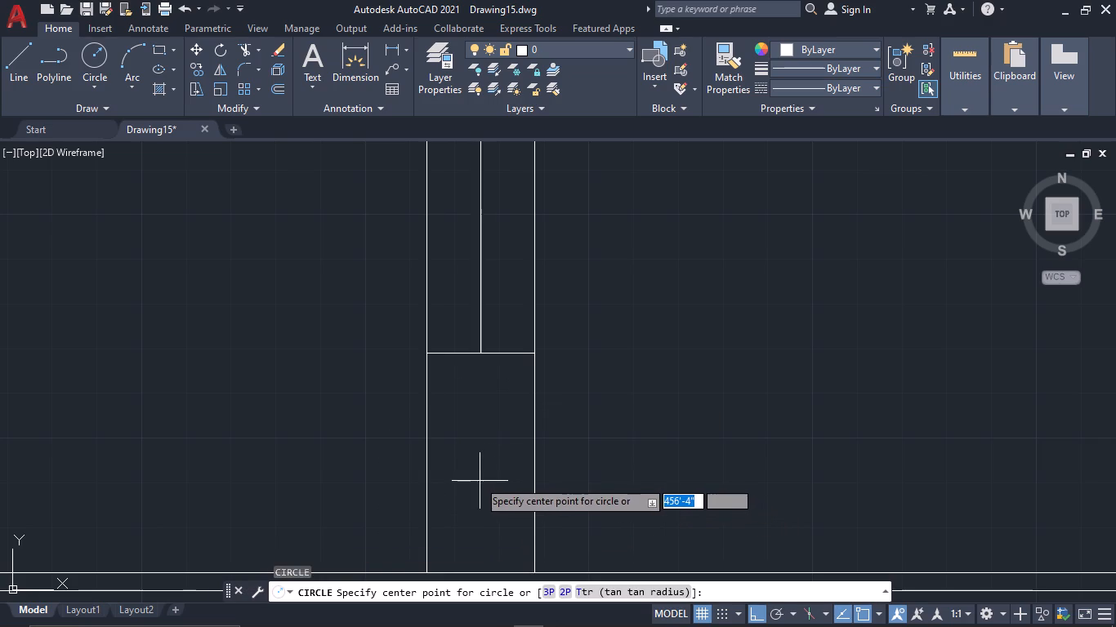
{"action": "left_click", "coordinate": [478, 484]}
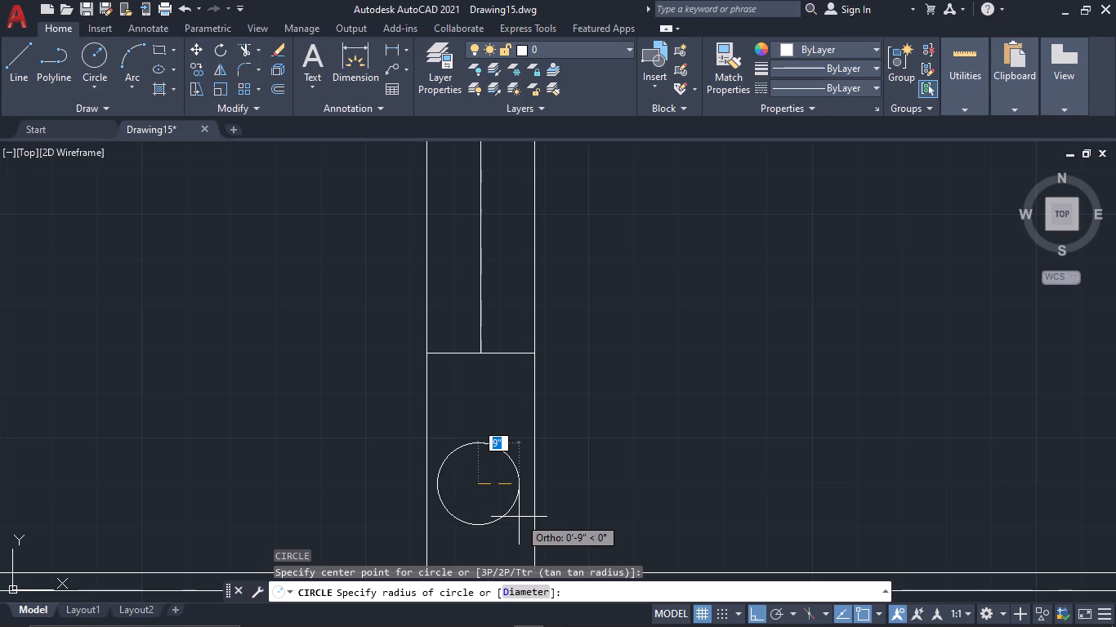
{"action": "type", "text": "10\""}
{"action": "key", "text": "space"}
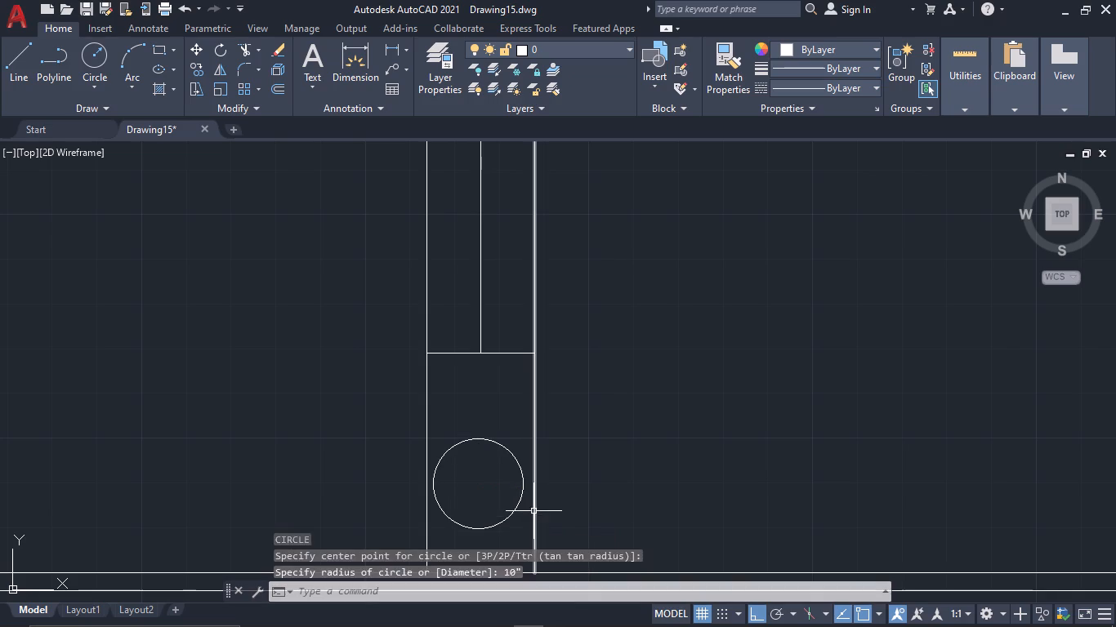
{"action": "key", "text": "Escape"}
Move the circle freehand, without the orthogonal restriction, so it sits roughly midway between the strip's two vertical lines.
{"action": "scroll", "coordinate": [524, 512], "scroll_direction": "up", "scroll_amount": 1}
{"action": "middle_click_drag", "start_coordinate": [524, 512], "coordinate": [556, 452]}
{"action": "left_click_drag", "start_coordinate": [560, 469], "coordinate": [515, 414]}
{"action": "left_click", "coordinate": [488, 376]}
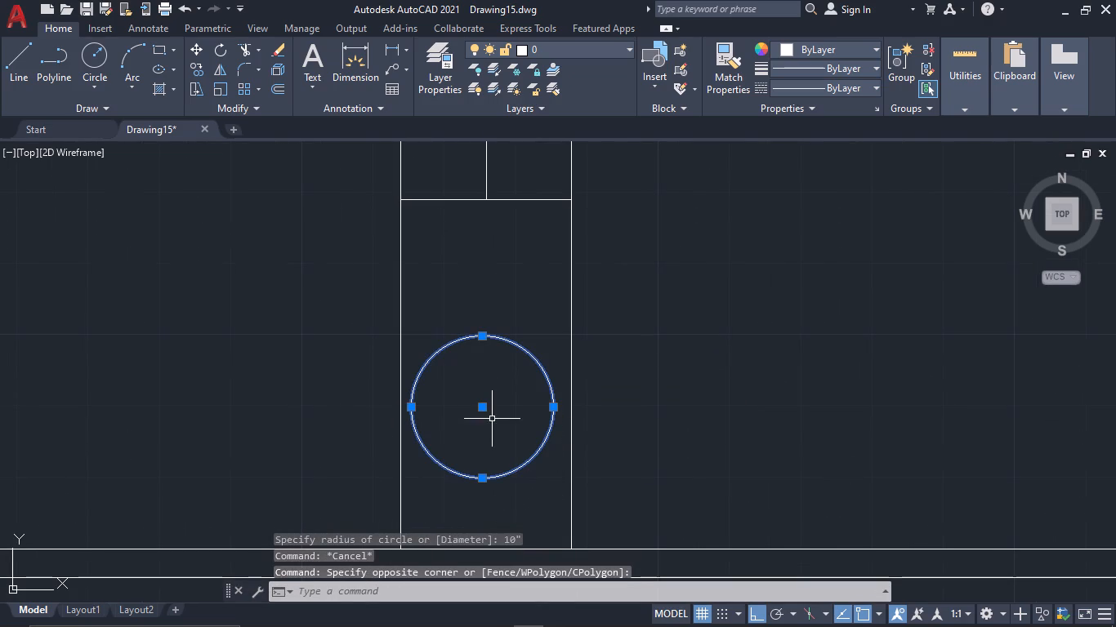
{"action": "type", "text": "M"}
{"action": "key", "text": "space"}
{"action": "left_click", "coordinate": [482, 406]}
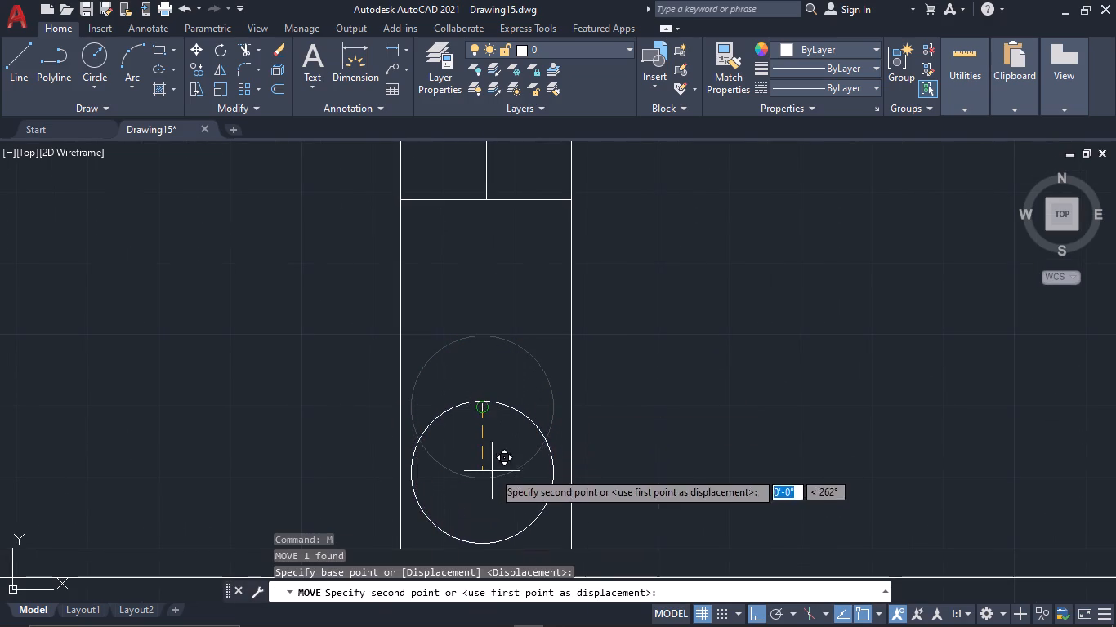
{"action": "key", "text": "F8"}
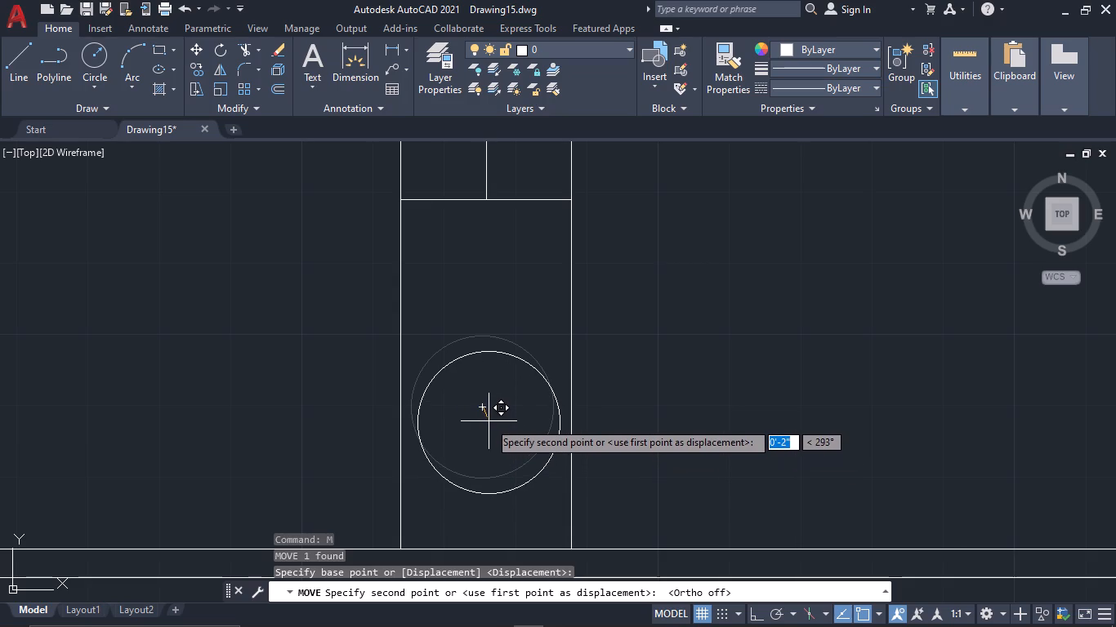
{"action": "left_click", "coordinate": [486, 414]}
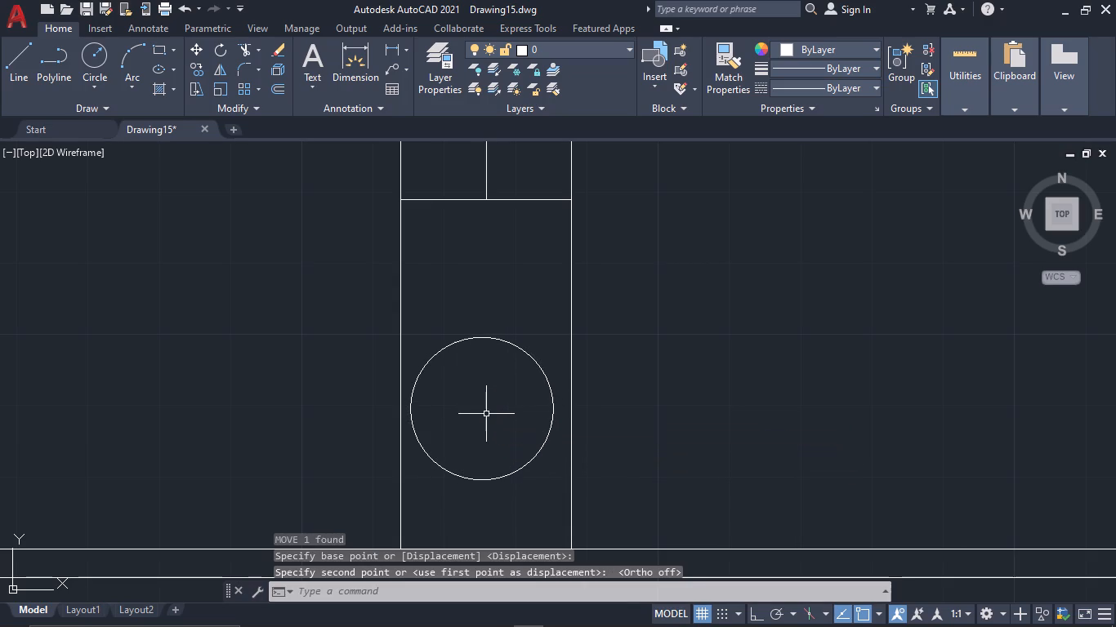
{"action": "left_click_drag", "start_coordinate": [527, 479], "coordinate": [517, 464]}
{"action": "left_click", "coordinate": [507, 456]}
{"action": "key", "text": "m"}
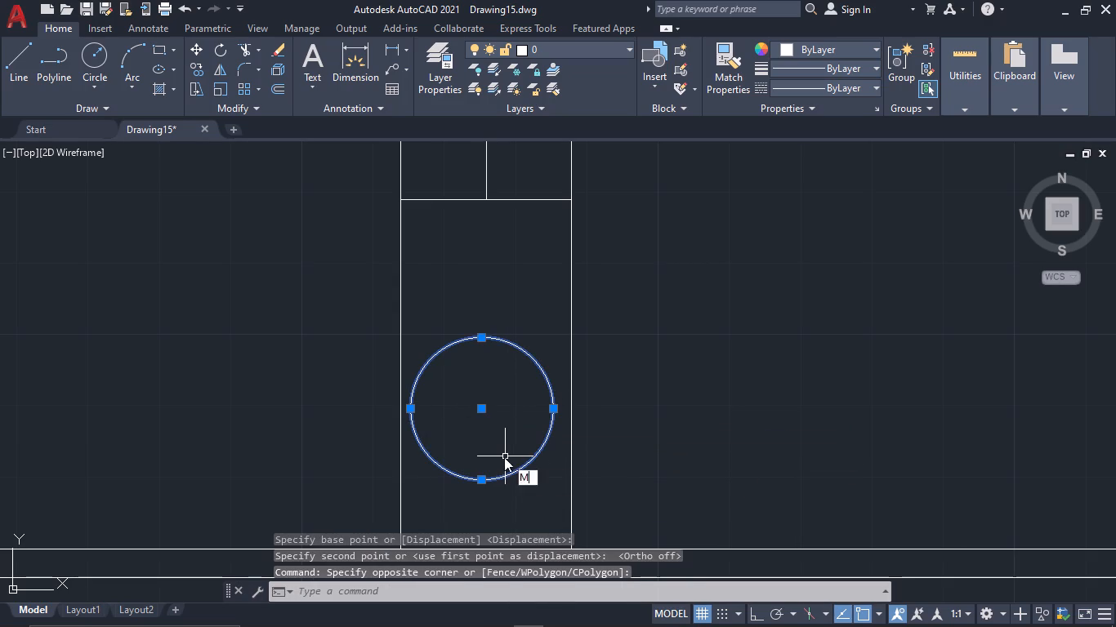
{"action": "key", "text": "space"}
{"action": "key", "text": "F8"}
{"action": "left_click", "coordinate": [482, 413]}
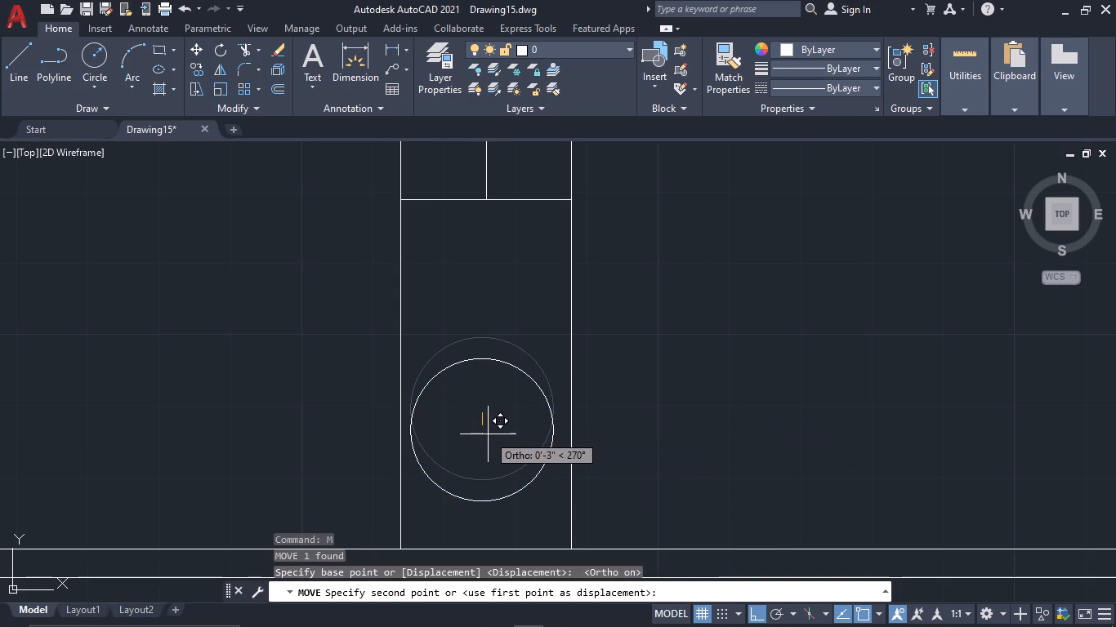
{"action": "key", "text": "F8"}
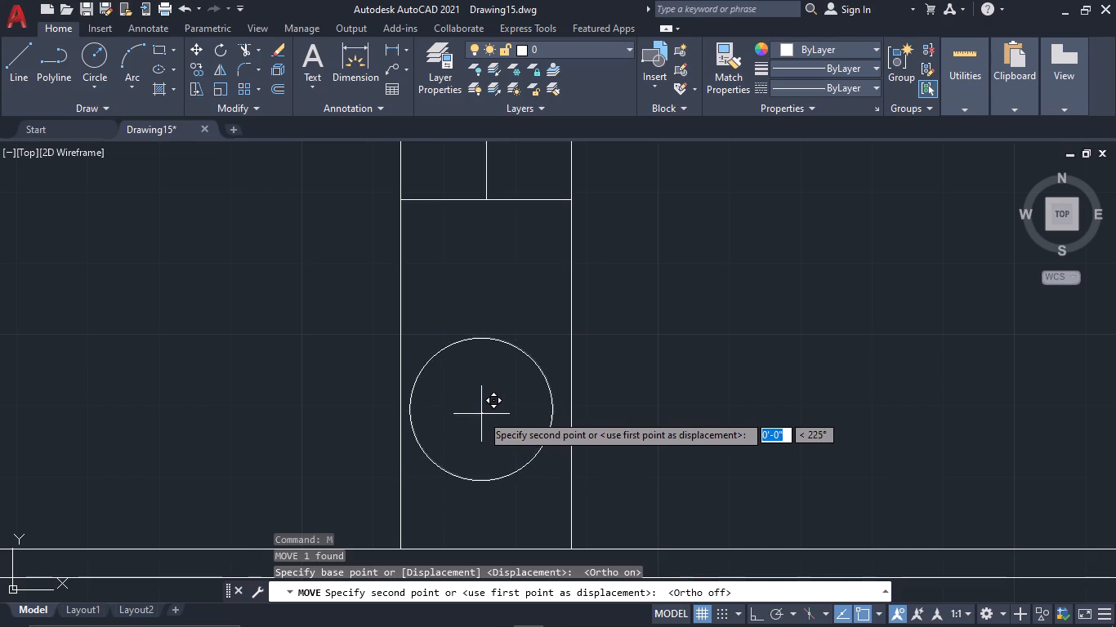
{"action": "left_click", "coordinate": [489, 417]}
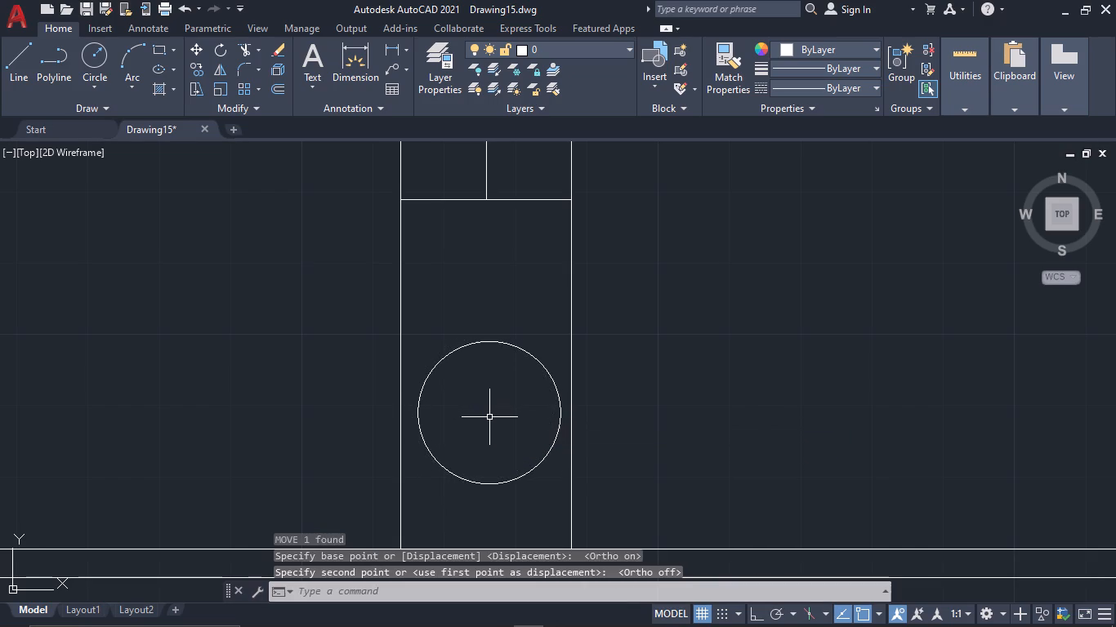
Draw a three-sided outline projecting about 10" below the lower boundary wall's inner line, about 13'-9" long, its left side extending up past the wall.
{"action": "scroll", "coordinate": [664, 376], "scroll_direction": "down", "scroll_amount": 2}
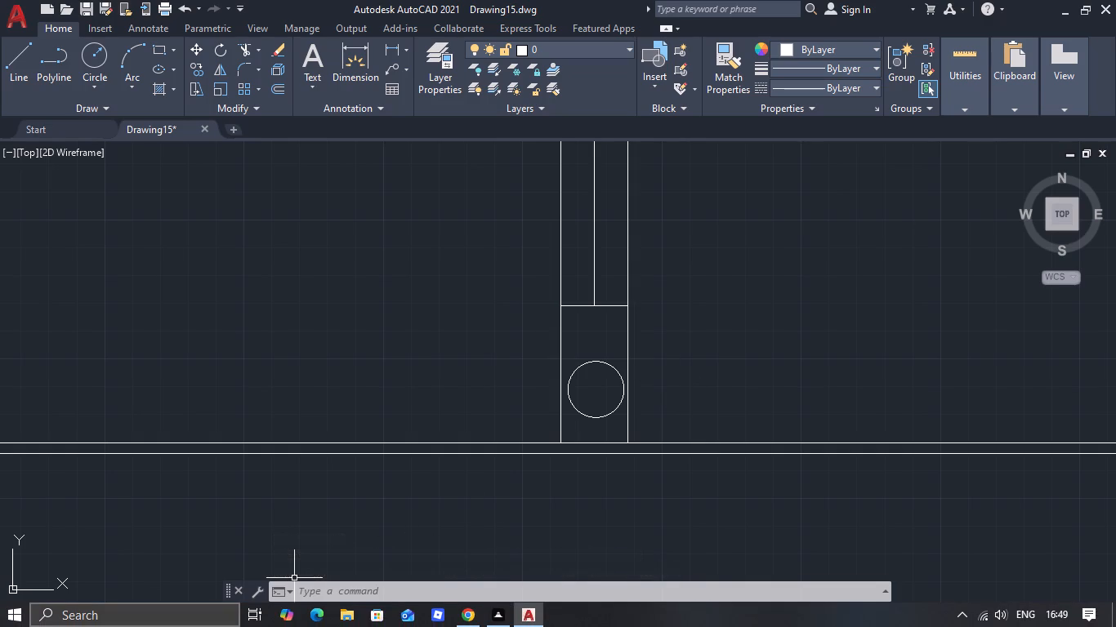
{"action": "key", "text": "l"}
{"action": "key", "text": "space"}
{"action": "scroll", "coordinate": [485, 433], "scroll_direction": "down", "scroll_amount": 2}
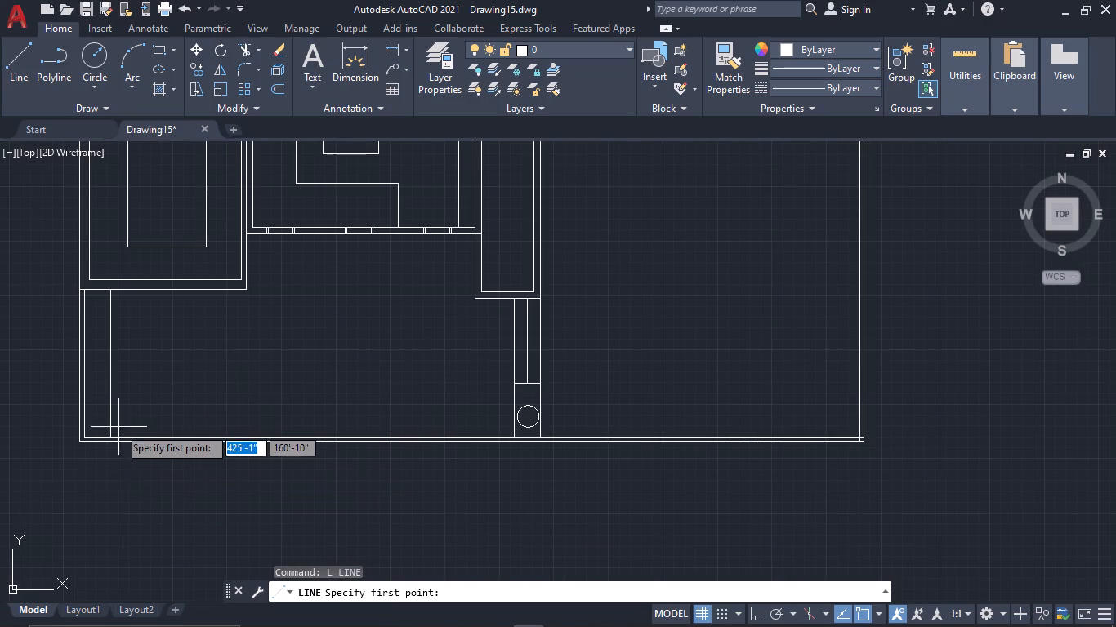
{"action": "scroll", "coordinate": [110, 442], "scroll_direction": "up", "scroll_amount": 3}
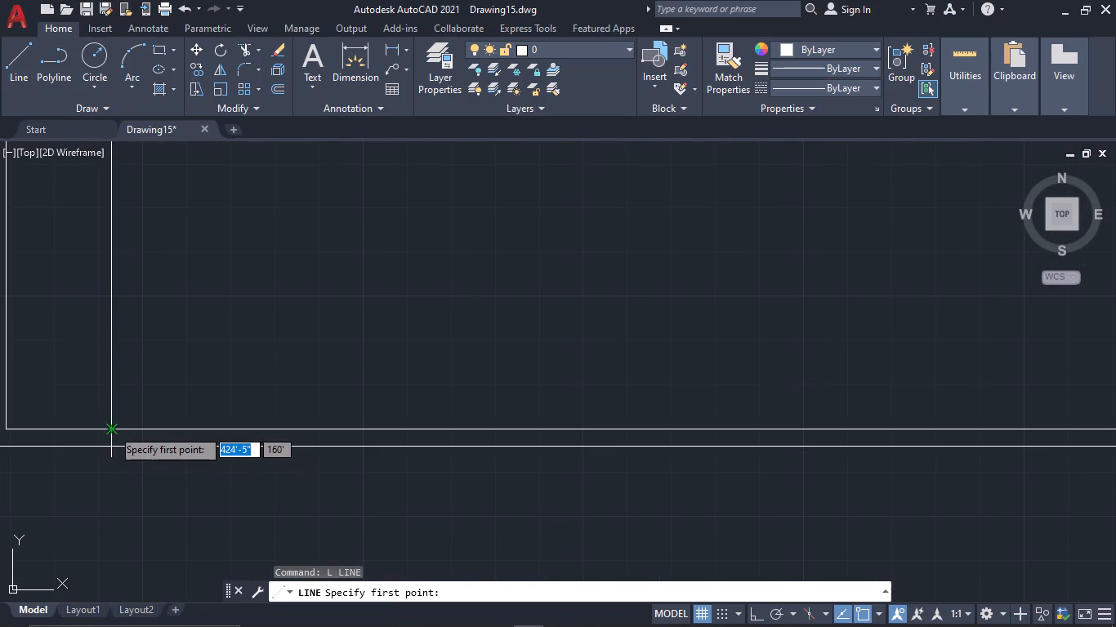
{"action": "scroll", "coordinate": [551, 435], "scroll_direction": "down", "scroll_amount": 1}
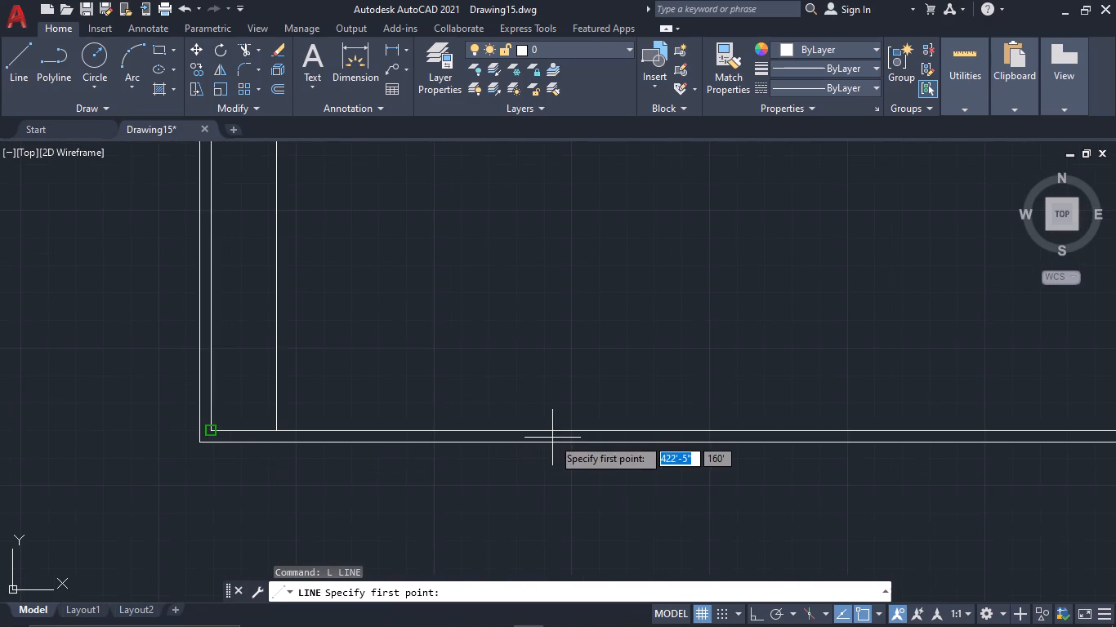
{"action": "middle_click_drag", "start_coordinate": [526, 438], "coordinate": [187, 391]}
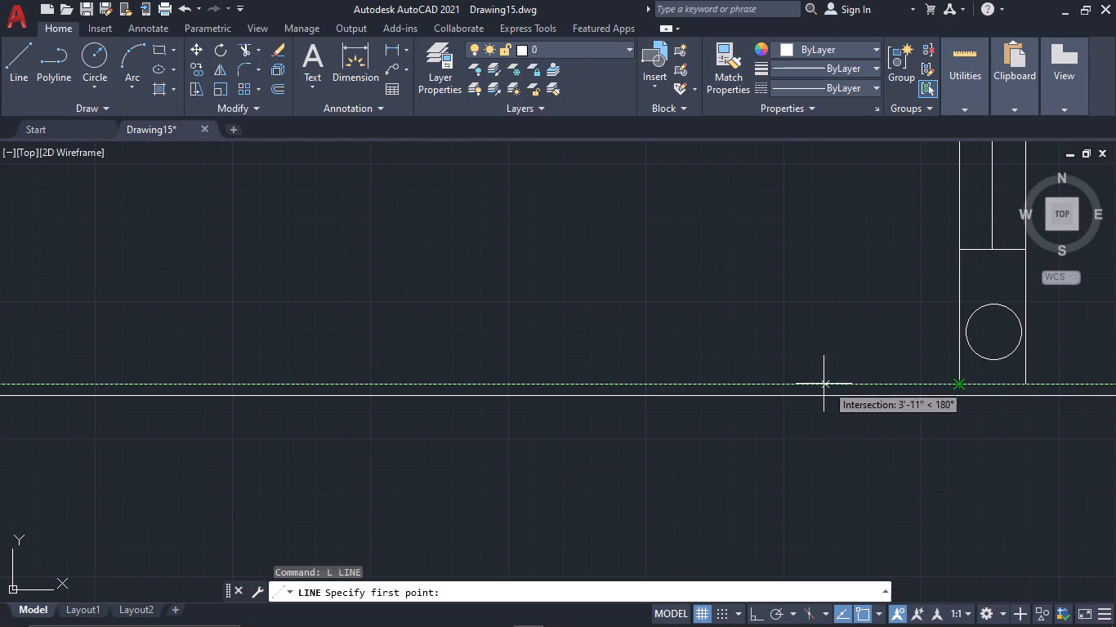
{"action": "left_click", "coordinate": [713, 387]}
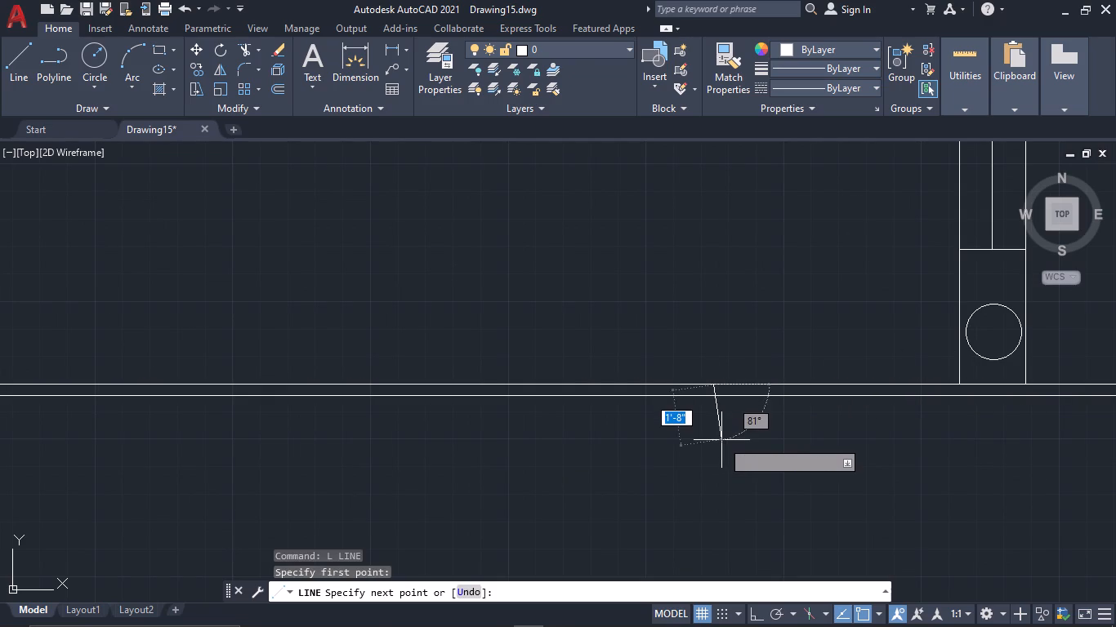
{"action": "key", "text": "F8"}
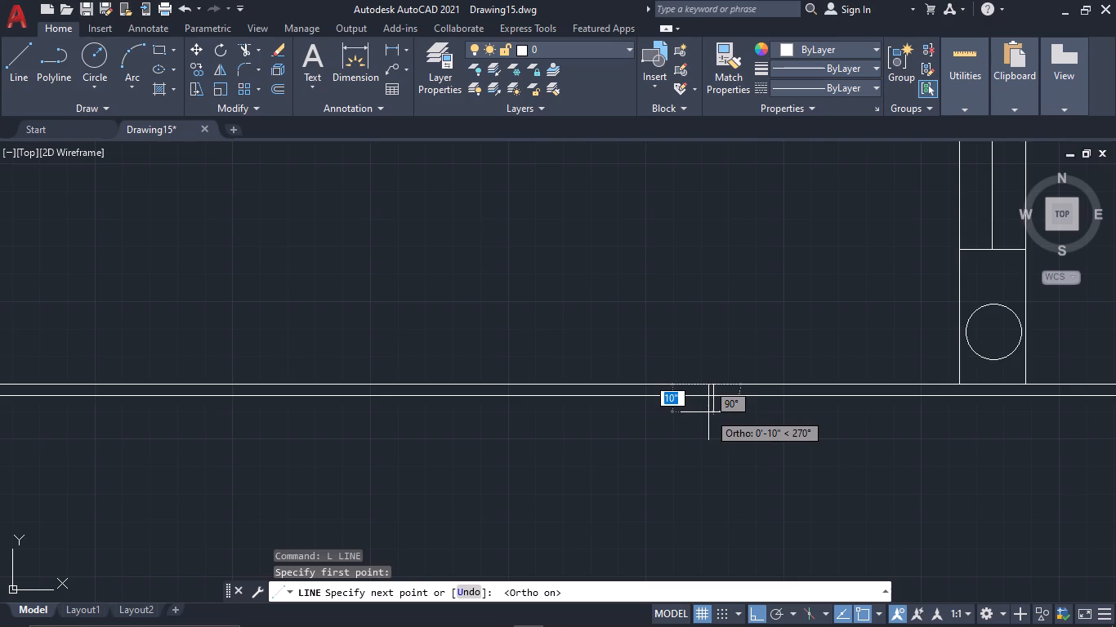
{"action": "scroll", "coordinate": [708, 412], "scroll_direction": "up", "scroll_amount": 1}
{"action": "left_click", "coordinate": [708, 416]}
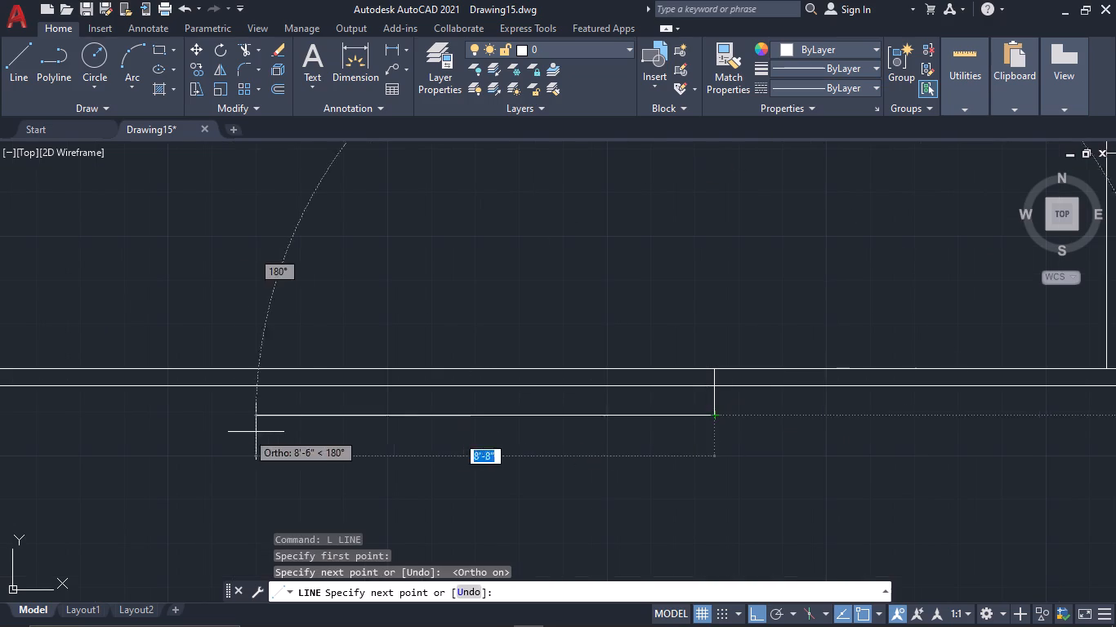
{"action": "middle_click_drag", "start_coordinate": [234, 432], "coordinate": [933, 421]}
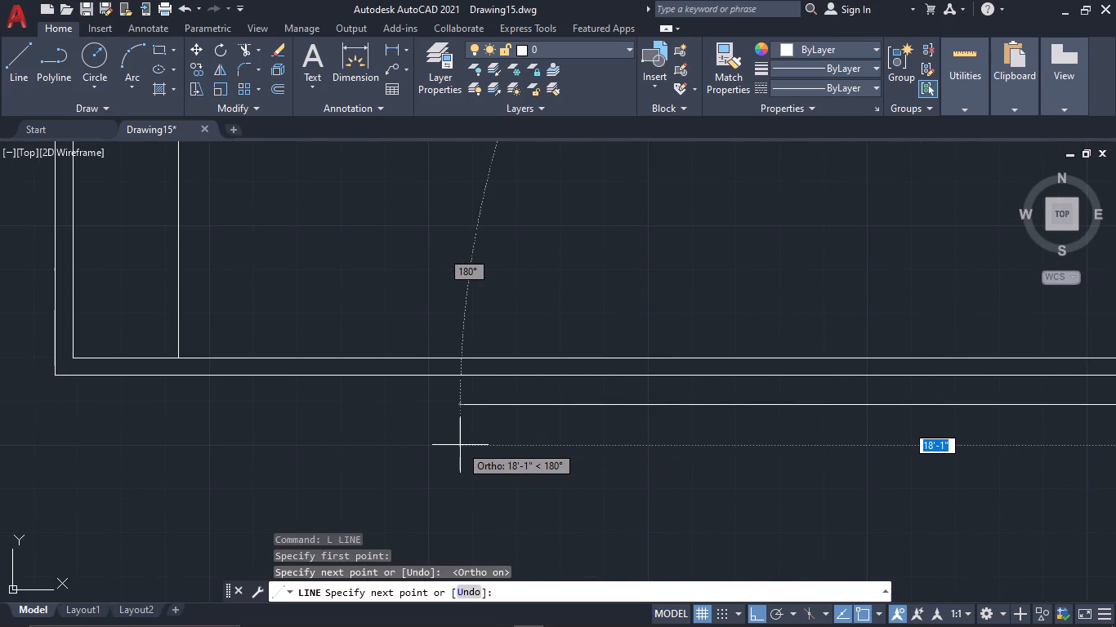
{"action": "middle_click_drag", "start_coordinate": [573, 440], "coordinate": [332, 444]}
{"action": "scroll", "coordinate": [431, 442], "scroll_direction": "down", "scroll_amount": 1}
{"action": "middle_click_drag", "start_coordinate": [431, 442], "coordinate": [396, 442]}
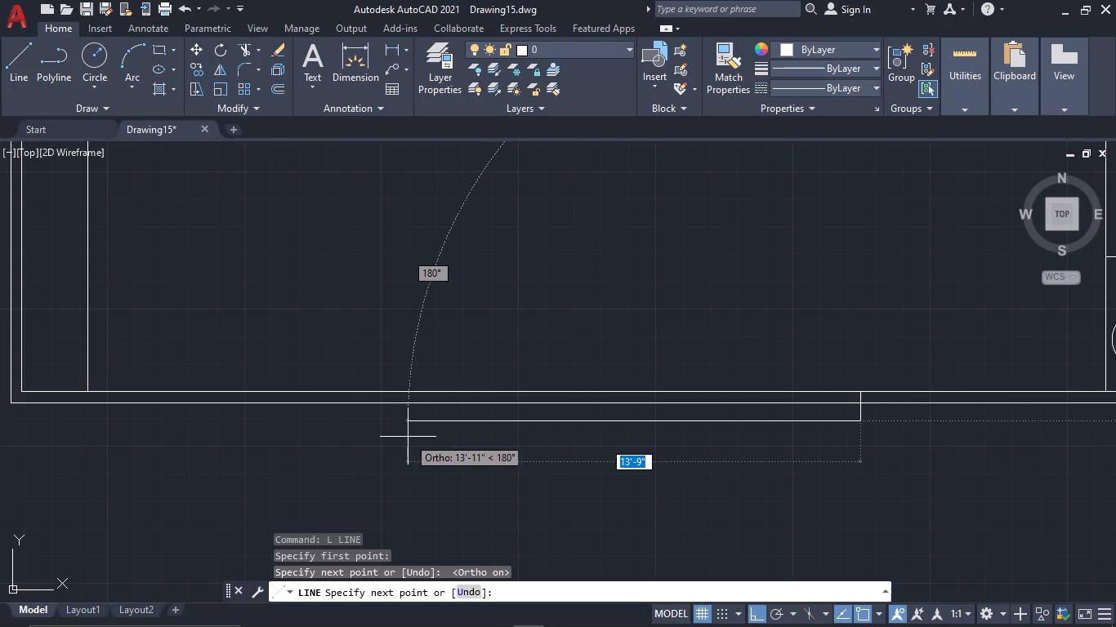
{"action": "left_click_drag", "start_coordinate": [411, 437], "coordinate": [412, 404]}
{"action": "left_click", "coordinate": [412, 342]}
{"action": "key", "text": "Escape"}
Trim the outline's left vertical above the wall's inner line and the wall's outer line inside the outline.
{"action": "key", "text": "t"}
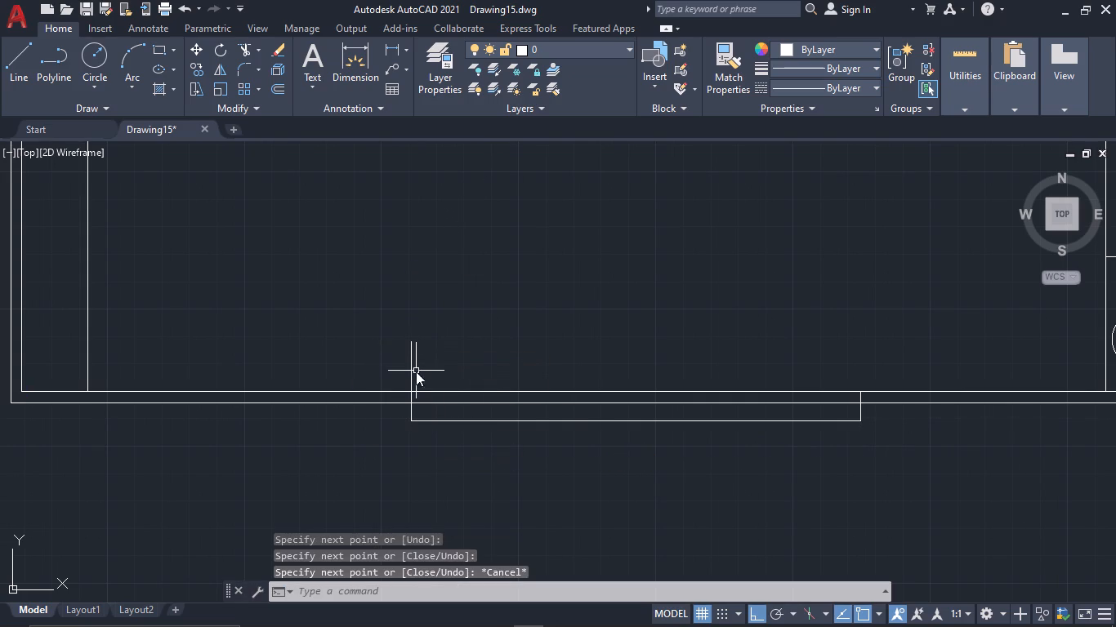
{"action": "key", "text": "r"}
{"action": "key", "text": "space"}
{"action": "left_click_drag", "start_coordinate": [432, 379], "coordinate": [372, 364]}
{"action": "scroll", "coordinate": [404, 396], "scroll_direction": "up", "scroll_amount": 1}
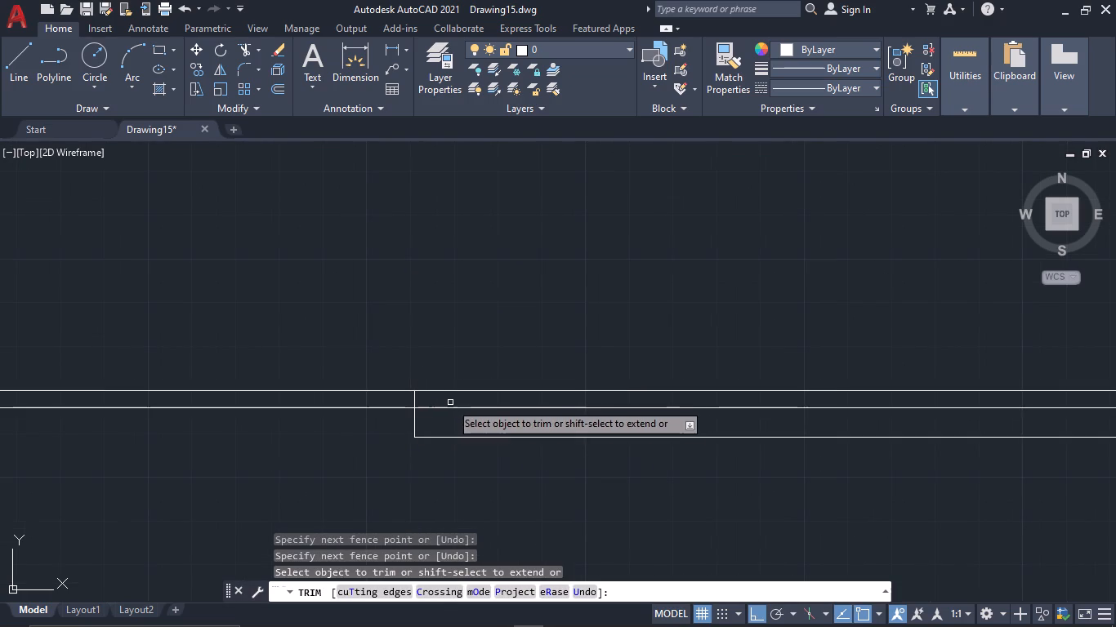
{"action": "scroll", "coordinate": [573, 421], "scroll_direction": "down", "scroll_amount": 1}
{"action": "left_click", "coordinate": [636, 413]}
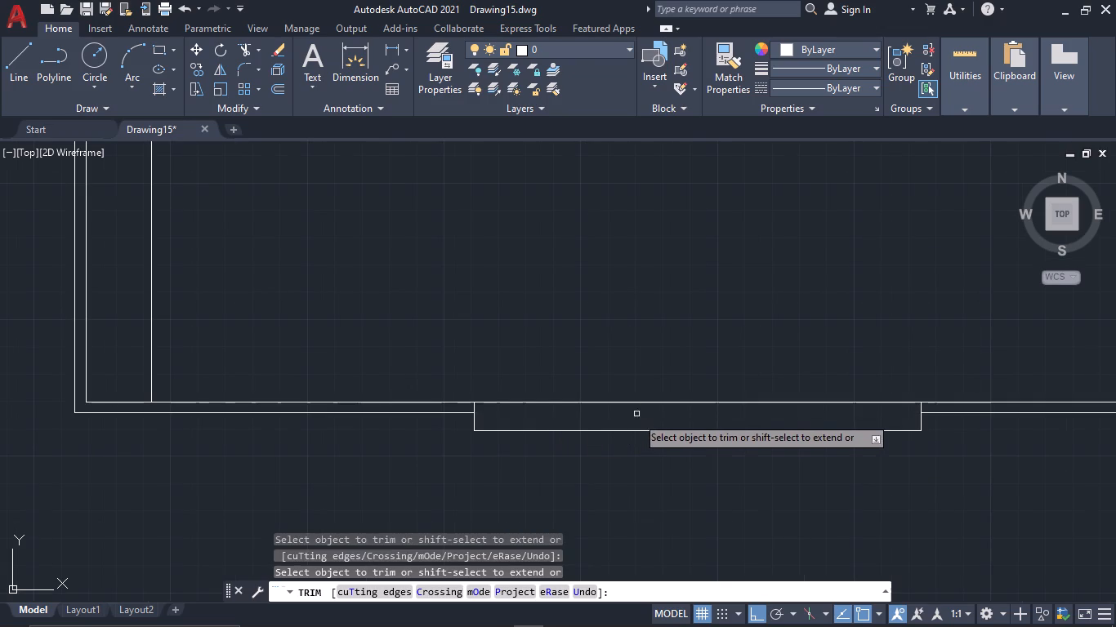
{"action": "scroll", "coordinate": [761, 478], "scroll_direction": "down", "scroll_amount": 2}
{"action": "middle_click_drag", "start_coordinate": [761, 478], "coordinate": [589, 475]}
{"action": "key", "text": "Escape"}
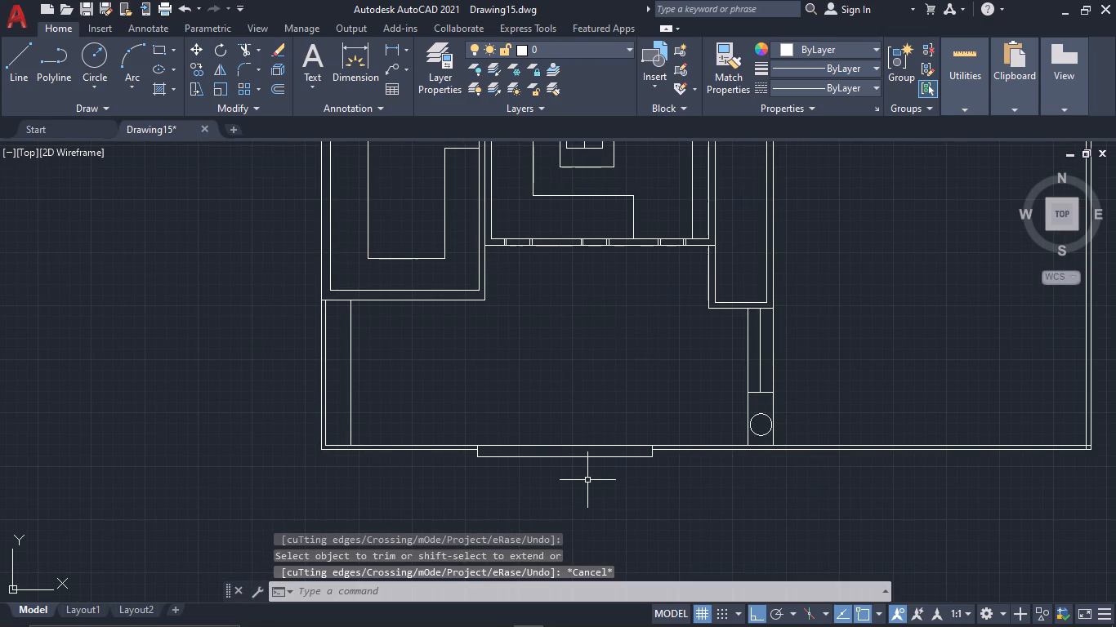
Offset the left side of the projecting outline at the lower boundary wall 6" inward.
{"action": "scroll", "coordinate": [499, 467], "scroll_direction": "up", "scroll_amount": 4}
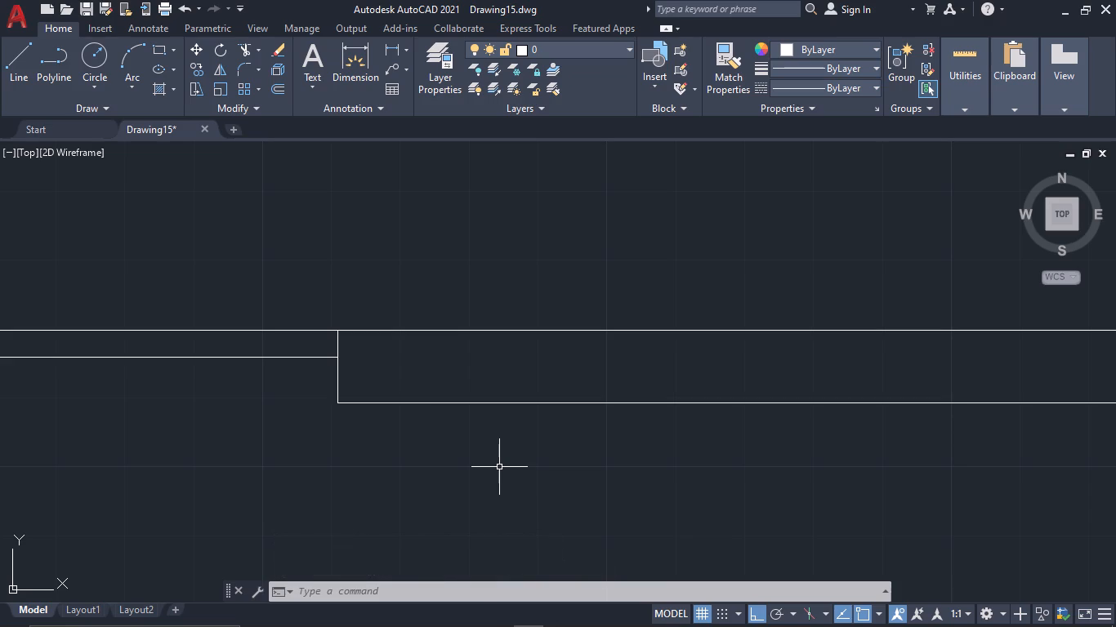
{"action": "type", "text": "OF"}
{"action": "key", "text": "space"}
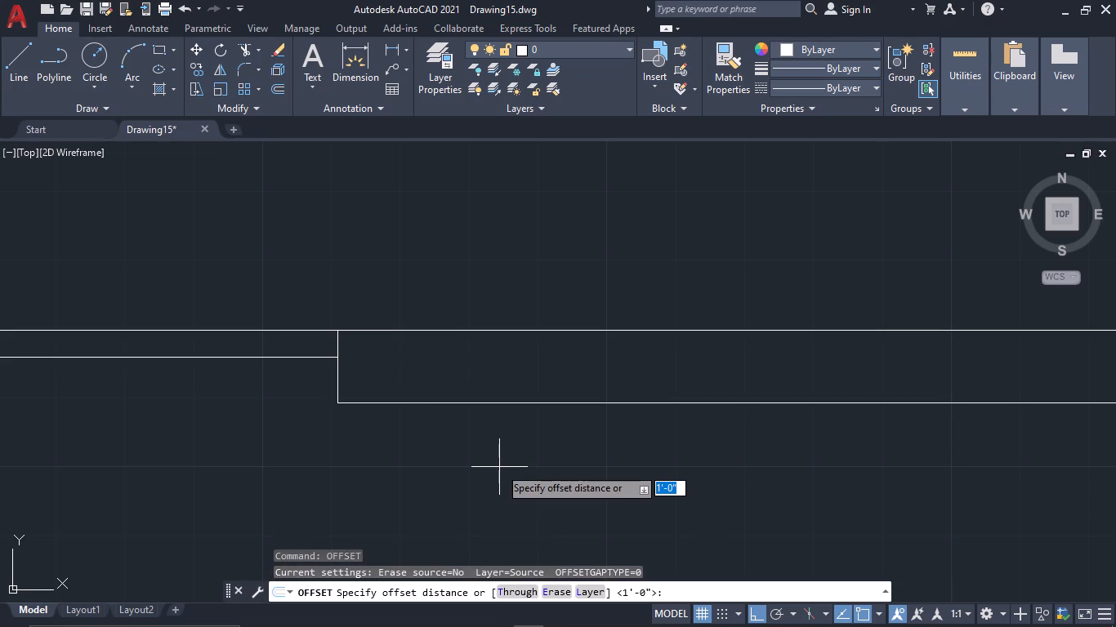
{"action": "type", "text": "6\""}
{"action": "key", "text": "space"}
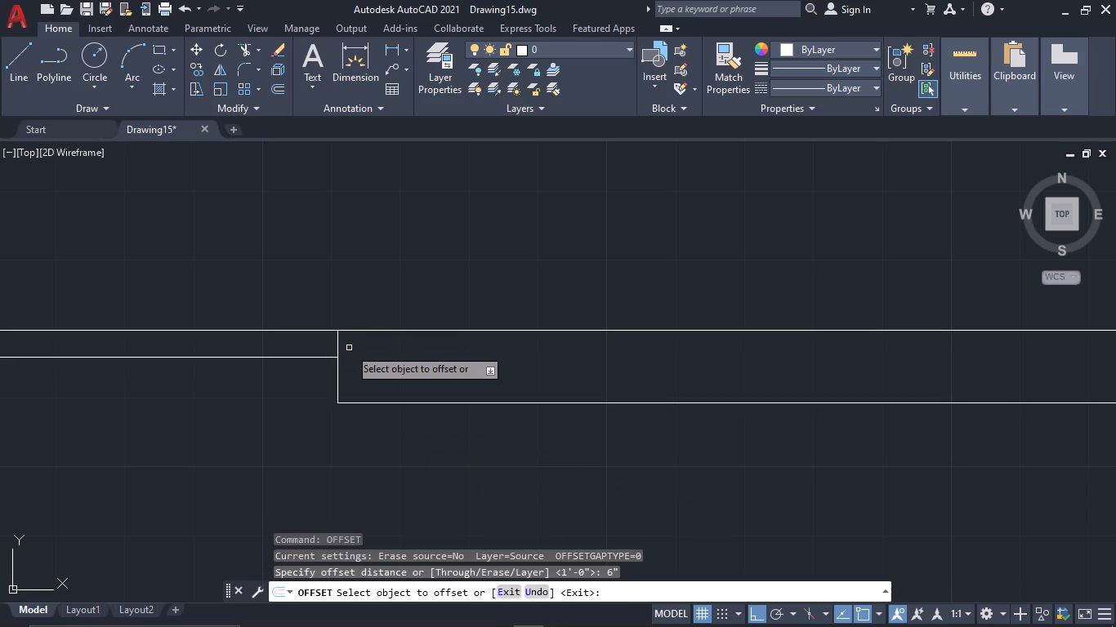
{"action": "left_click", "coordinate": [339, 348]}
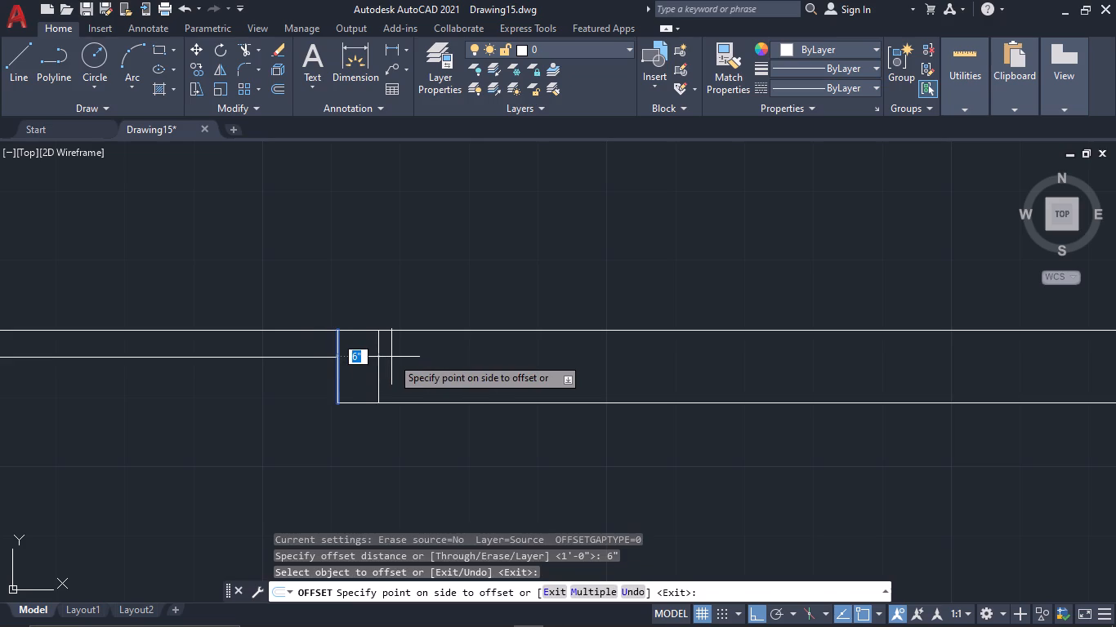
{"action": "left_click", "coordinate": [391, 357]}
{"action": "key", "text": "Escape"}
Draw a horizontal line along the wall's outer face across the projecting outline, from its left side to its right side.
{"action": "key", "text": "l"}
{"action": "key", "text": "space"}
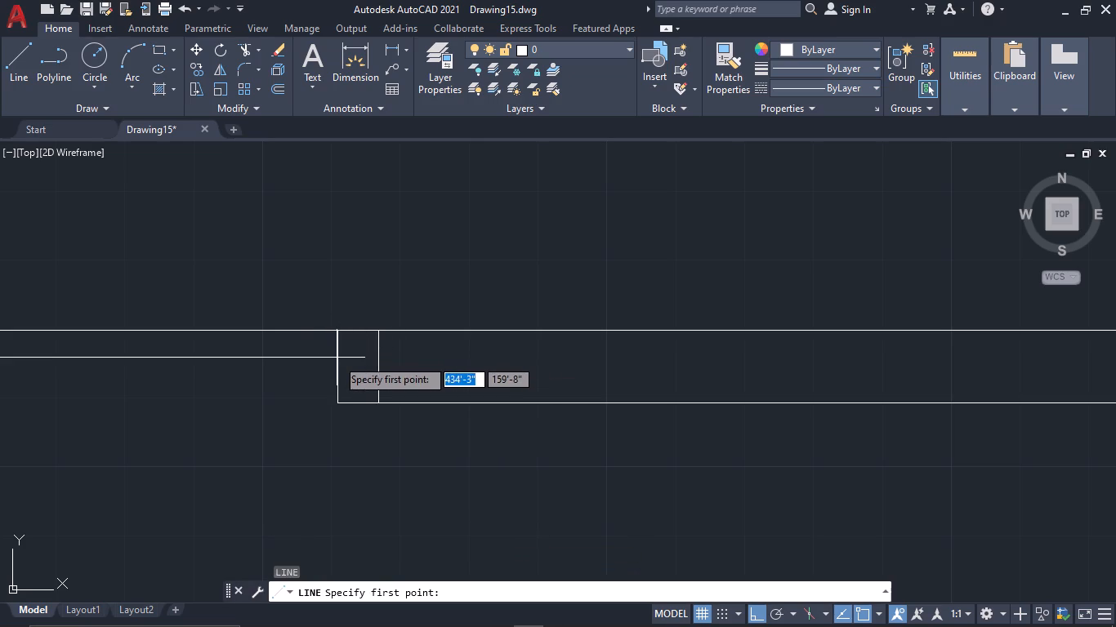
{"action": "left_click", "coordinate": [337, 358]}
{"action": "middle_click_drag", "start_coordinate": [651, 375], "coordinate": [0, 371]}
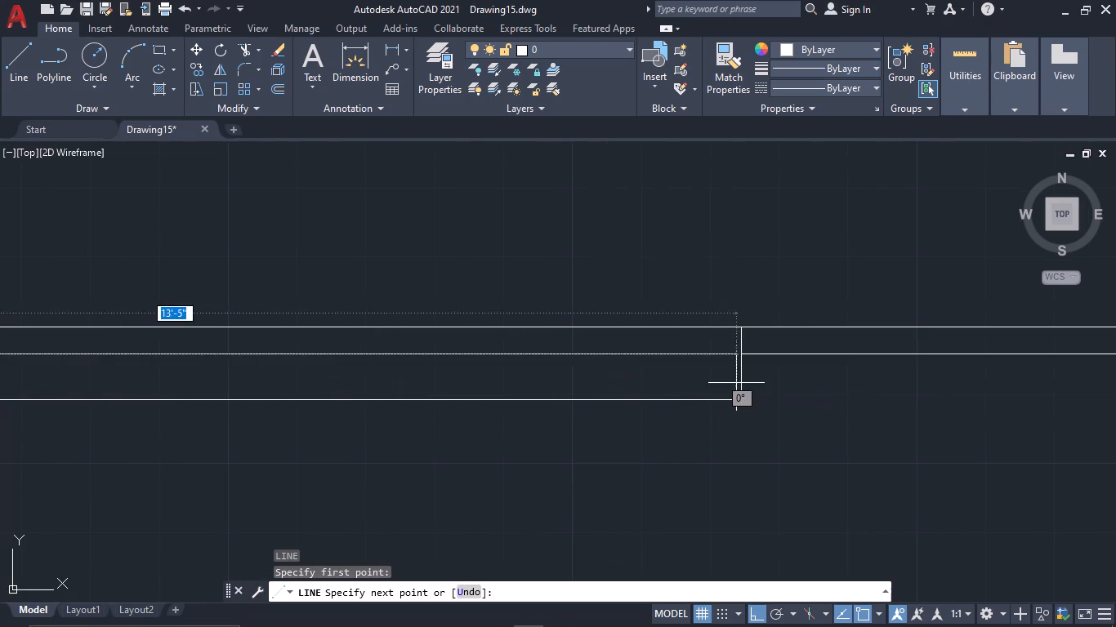
{"action": "left_click", "coordinate": [739, 351]}
{"action": "key", "text": "Escape"}
Offset the right side of the projecting outline 6" inward.
{"action": "left_click", "coordinate": [740, 347]}
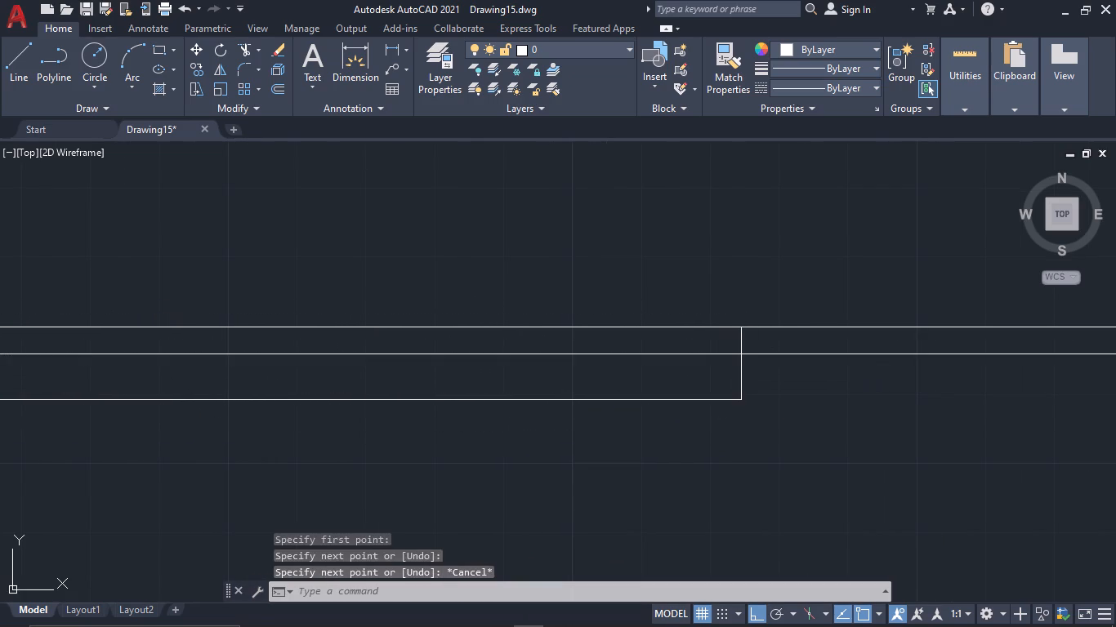
{"action": "type", "text": "OF 6\""}
{"action": "key", "text": "space"}
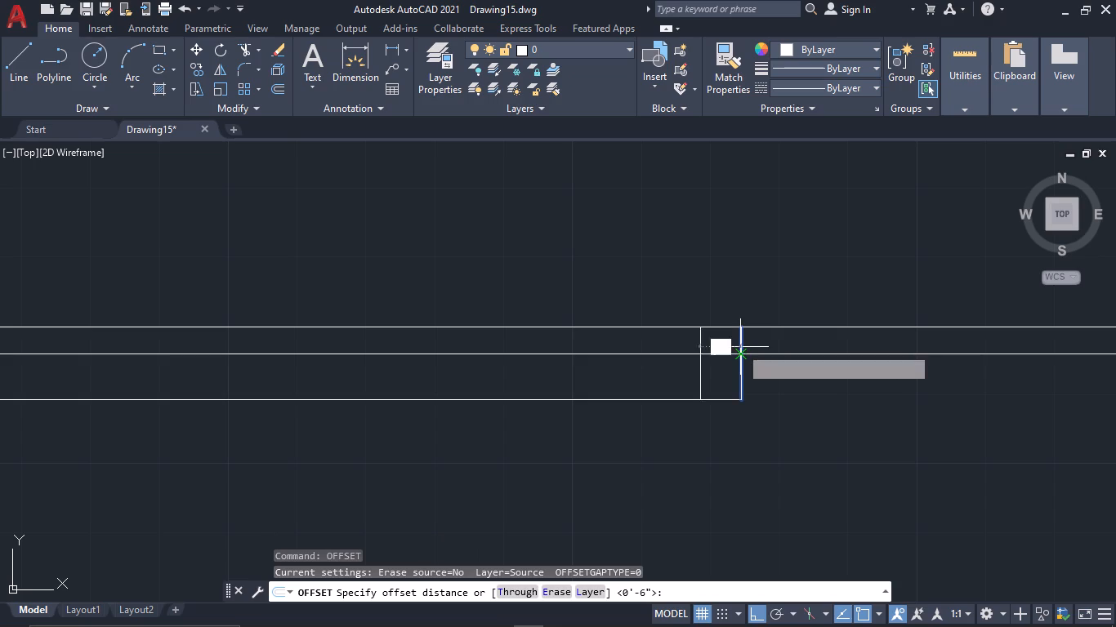
{"action": "left_click", "coordinate": [653, 355]}
{"action": "key", "text": "Escape"}
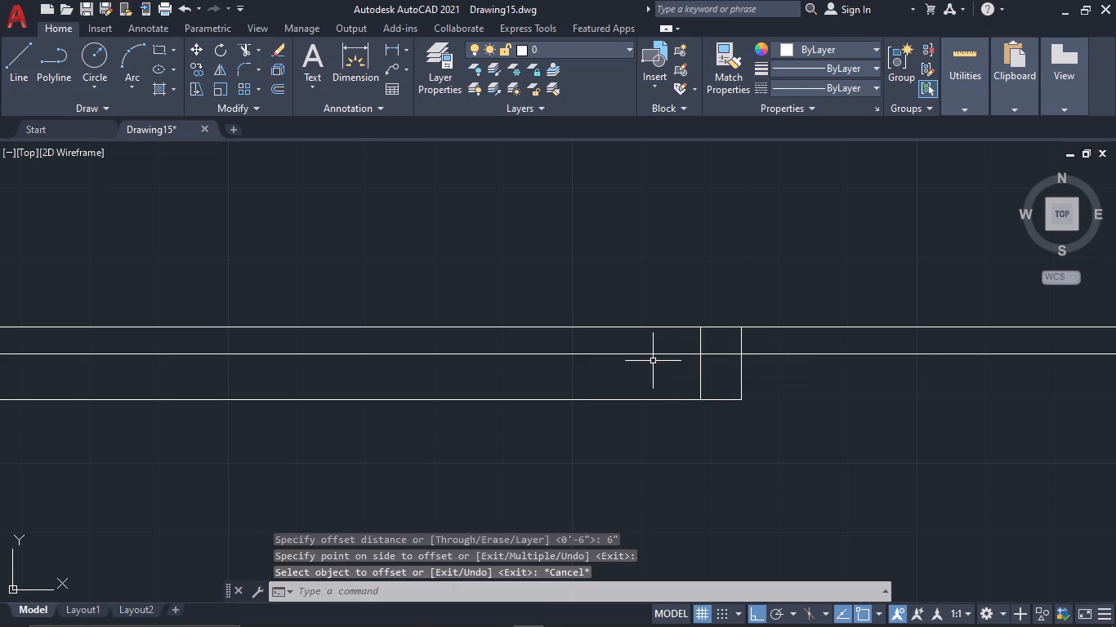
Trim both offset lines below the wall's outer line, and that outer line between each offset line and the outline's nearby side.
{"action": "key", "text": "t"}
{"action": "key", "text": "r"}
{"action": "key", "text": "space"}
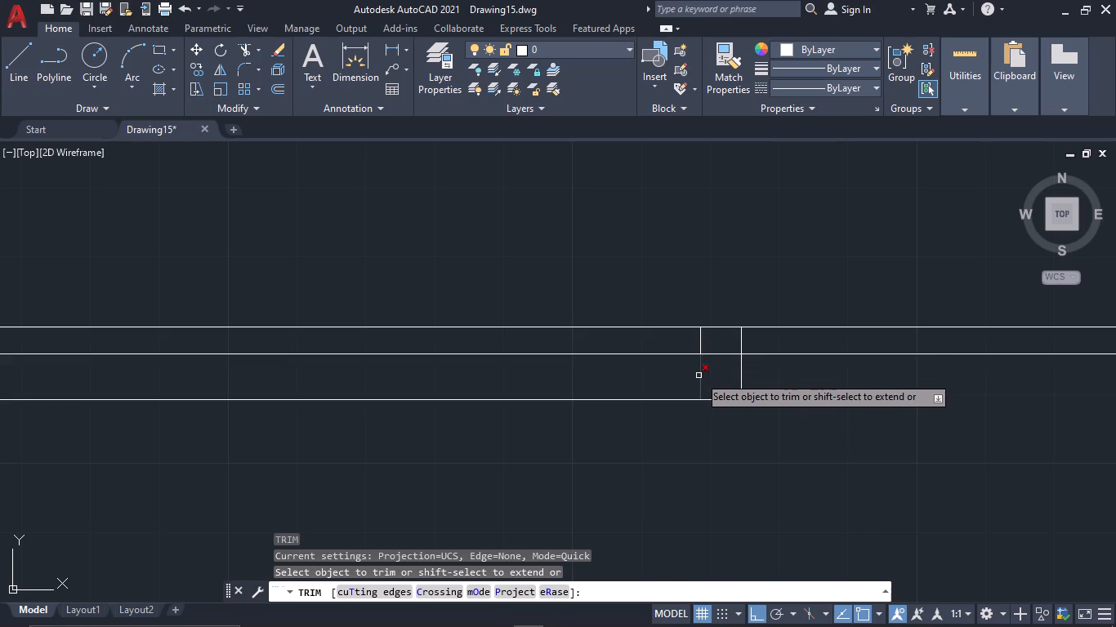
{"action": "left_click", "coordinate": [699, 376]}
{"action": "scroll", "coordinate": [547, 398], "scroll_direction": "down", "scroll_amount": 2}
{"action": "middle_click_drag", "start_coordinate": [547, 398], "coordinate": [1025, 398]}
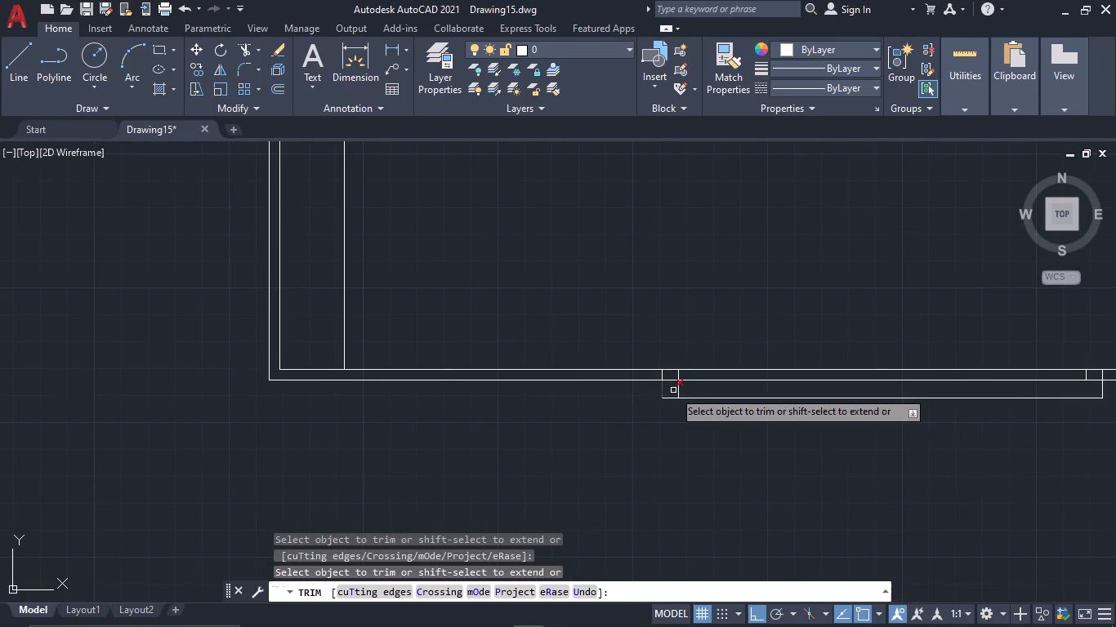
{"action": "left_click", "coordinate": [679, 388]}
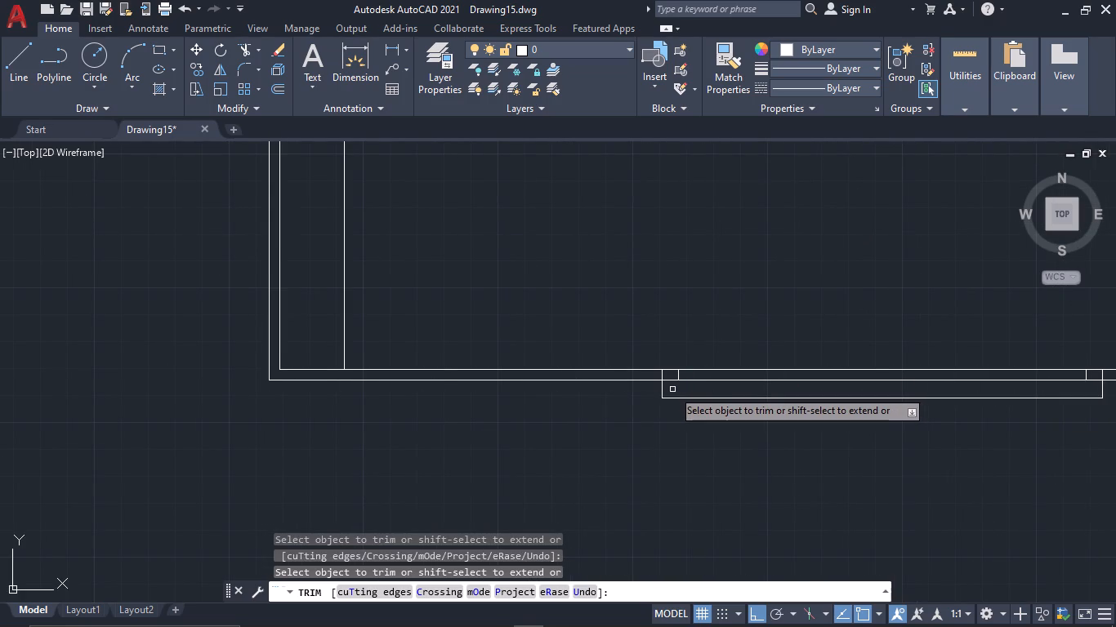
{"action": "scroll", "coordinate": [672, 389], "scroll_direction": "up", "scroll_amount": 2}
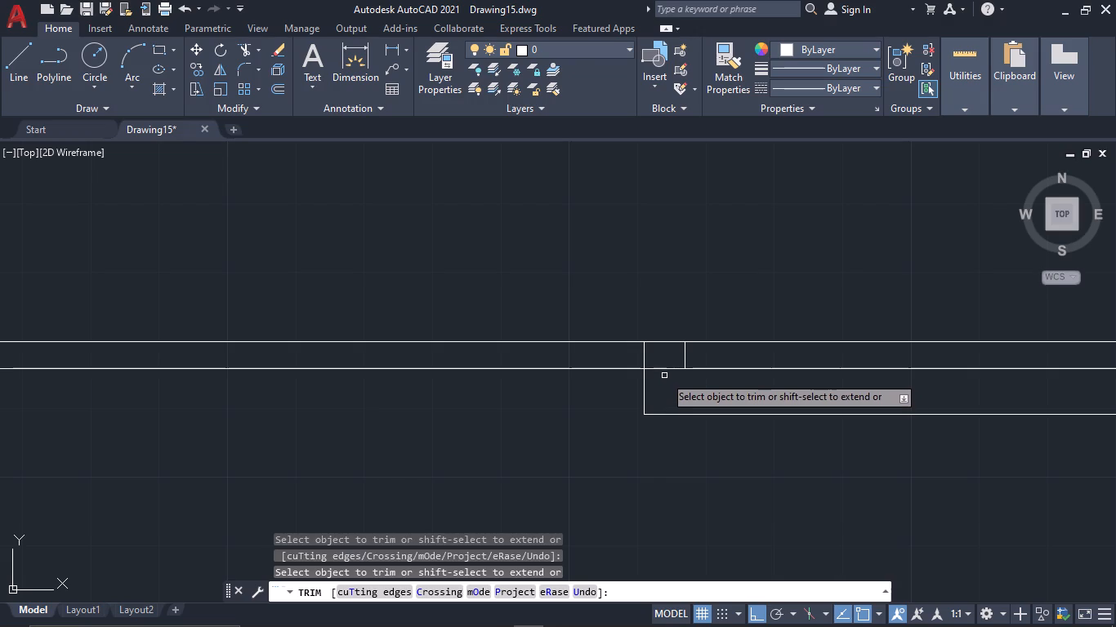
{"action": "left_click", "coordinate": [664, 369]}
{"action": "scroll", "coordinate": [734, 398], "scroll_direction": "down", "scroll_amount": 2}
{"action": "middle_click_drag", "start_coordinate": [735, 398], "coordinate": [721, 399]}
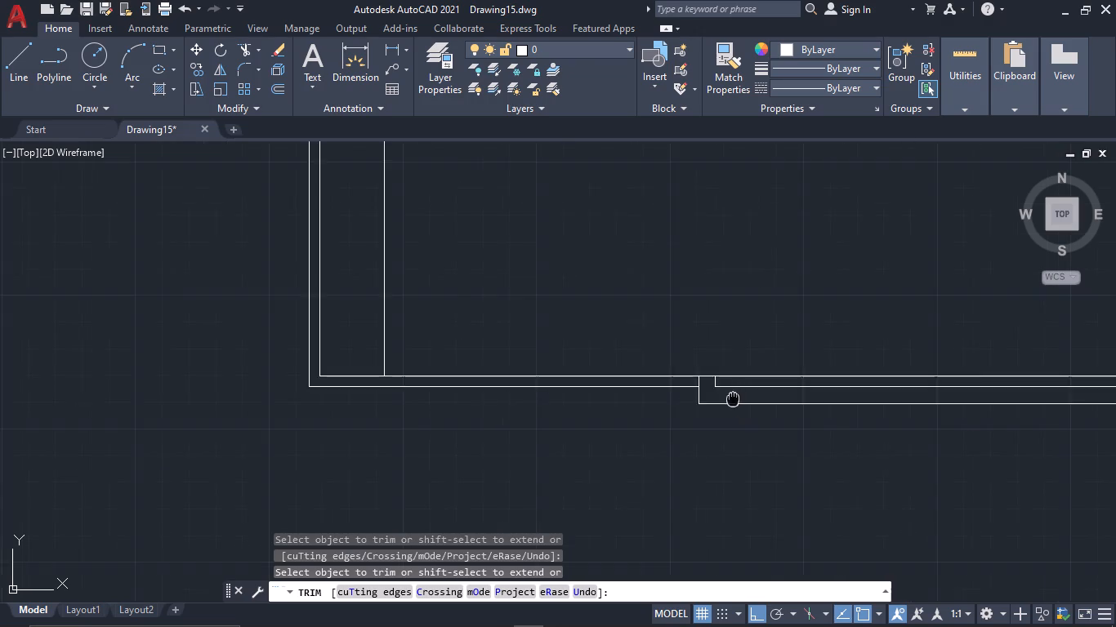
{"action": "middle_click_drag", "start_coordinate": [721, 399], "coordinate": [38, 442]}
{"action": "scroll", "coordinate": [434, 446], "scroll_direction": "up", "scroll_amount": 3}
{"action": "left_click", "coordinate": [414, 384]}
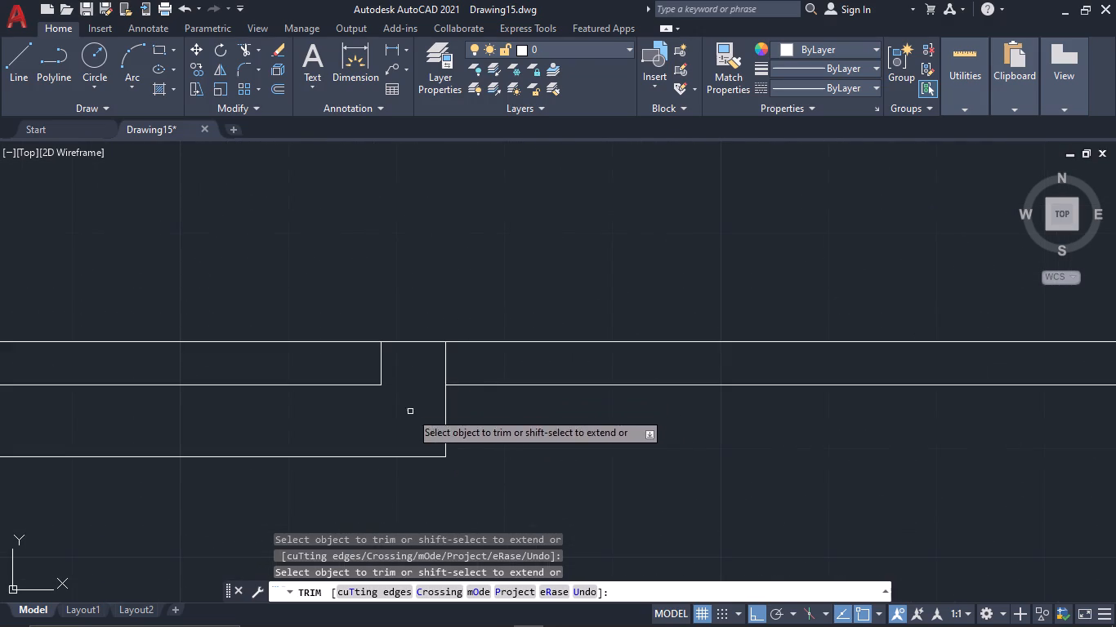
{"action": "scroll", "coordinate": [432, 451], "scroll_direction": "down", "scroll_amount": 5}
{"action": "key", "text": "Escape"}
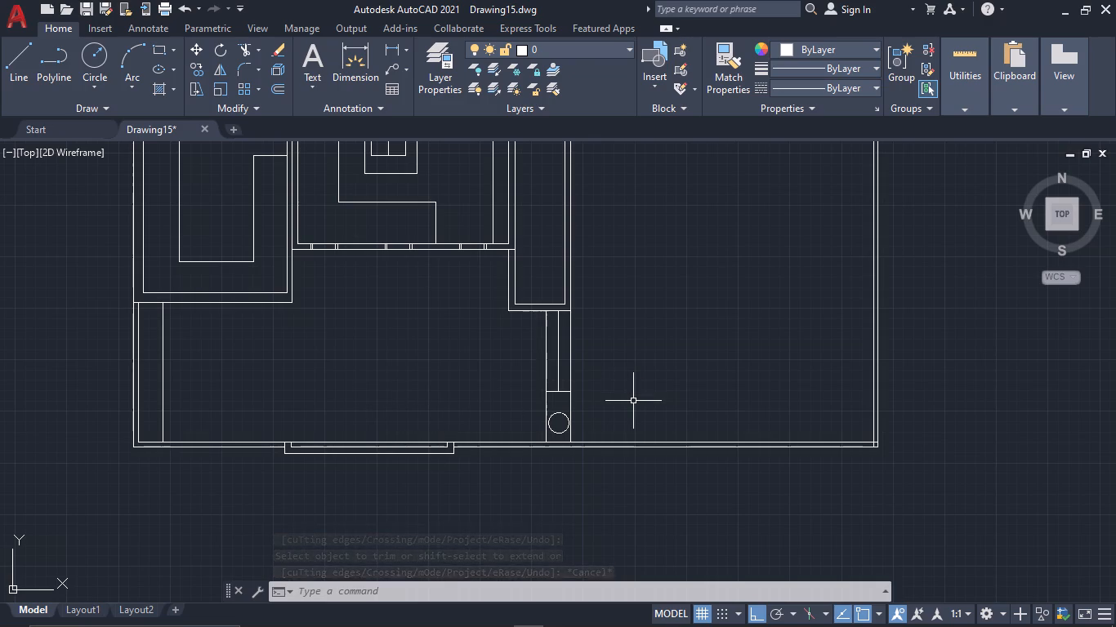
Offset the right vertical of the strip containing the circle 3' to the right.
{"action": "scroll", "coordinate": [620, 447], "scroll_direction": "up", "scroll_amount": 3}
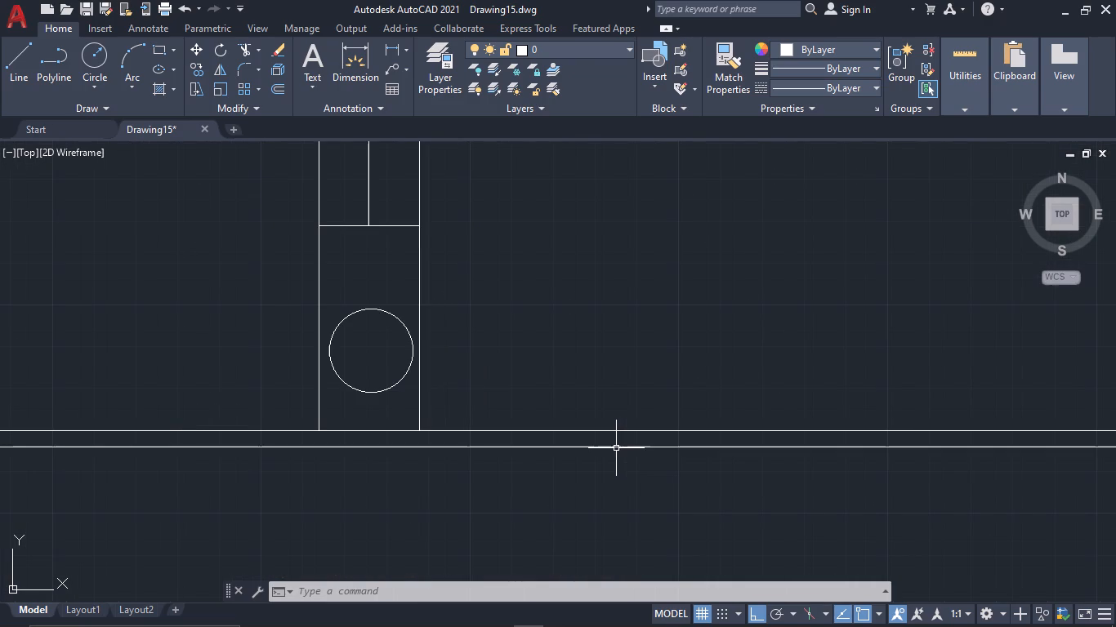
{"action": "type", "text": "OG"}
{"action": "key", "text": "space"}
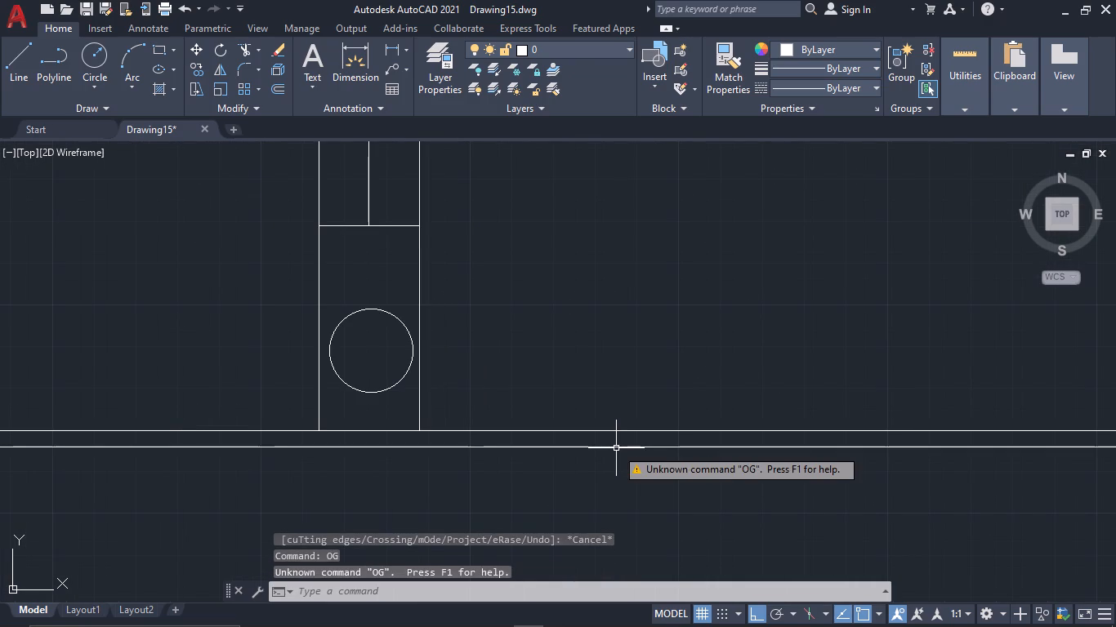
{"action": "type", "text": "3'"}
{"action": "key", "text": "space"}
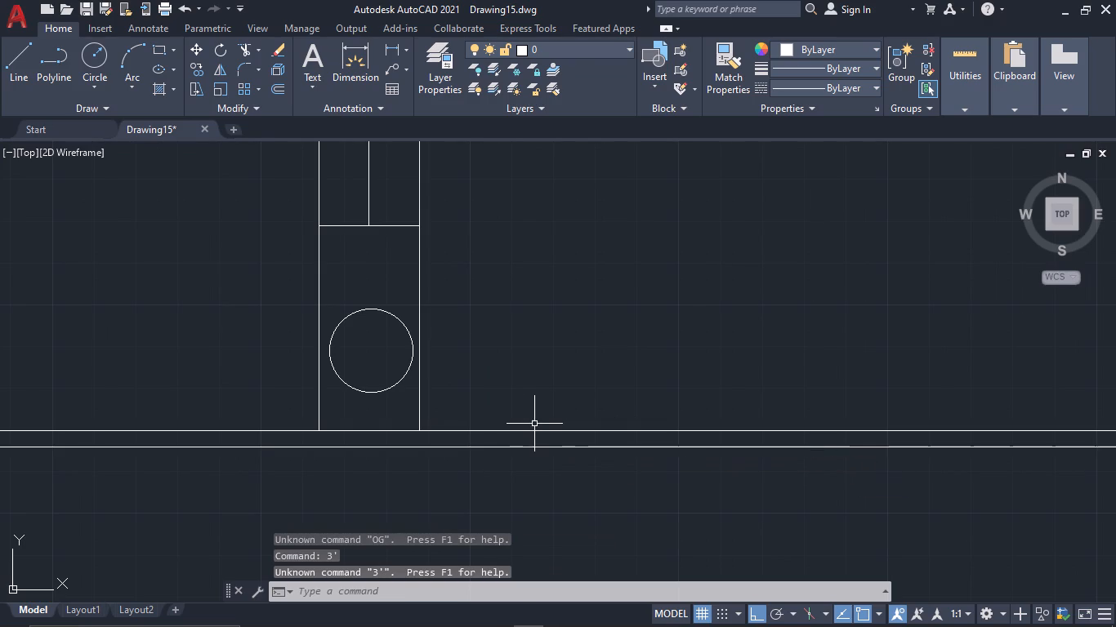
{"action": "type", "text": "OF 3'"}
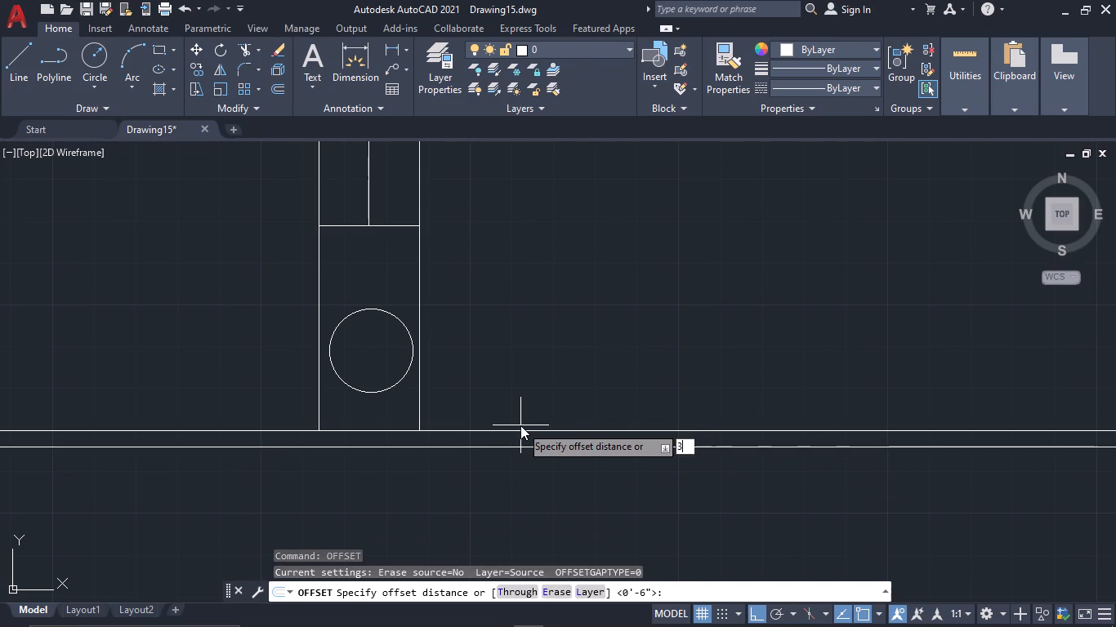
{"action": "key", "text": "space"}
{"action": "left_click_drag", "start_coordinate": [419, 414], "coordinate": [429, 417]}
{"action": "left_click", "coordinate": [628, 398]}
{"action": "key", "text": "Escape"}
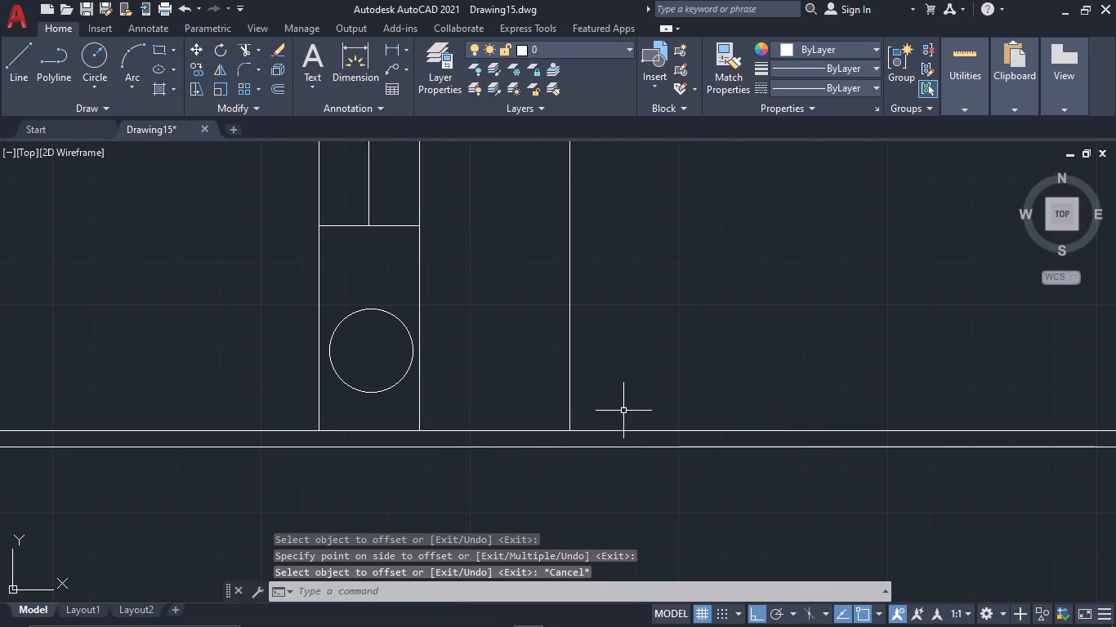
Extend the 3' offset line and the strip's right vertical with vertical lines down past the lower boundary wall, the first about 1'-8" long.
{"action": "key", "text": "l"}
{"action": "key", "text": "space"}
{"action": "left_click", "coordinate": [568, 435]}
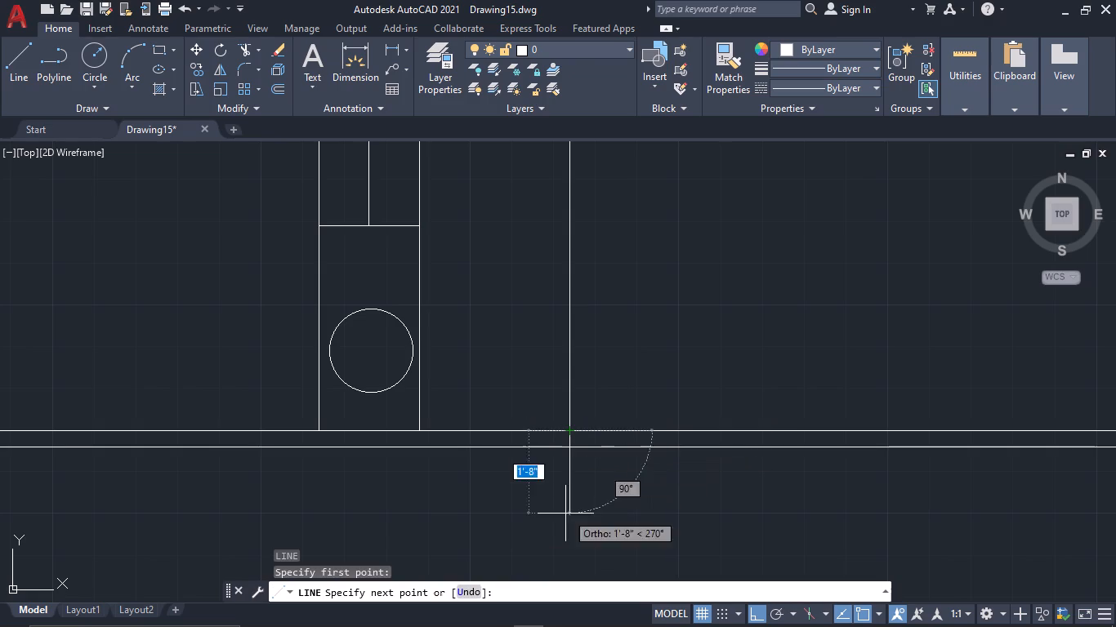
{"action": "left_click", "coordinate": [565, 514]}
{"action": "key", "text": "Escape"}
{"action": "scroll", "coordinate": [565, 509], "scroll_direction": "down", "scroll_amount": 2}
{"action": "scroll", "coordinate": [537, 493], "scroll_direction": "up", "scroll_amount": 2}
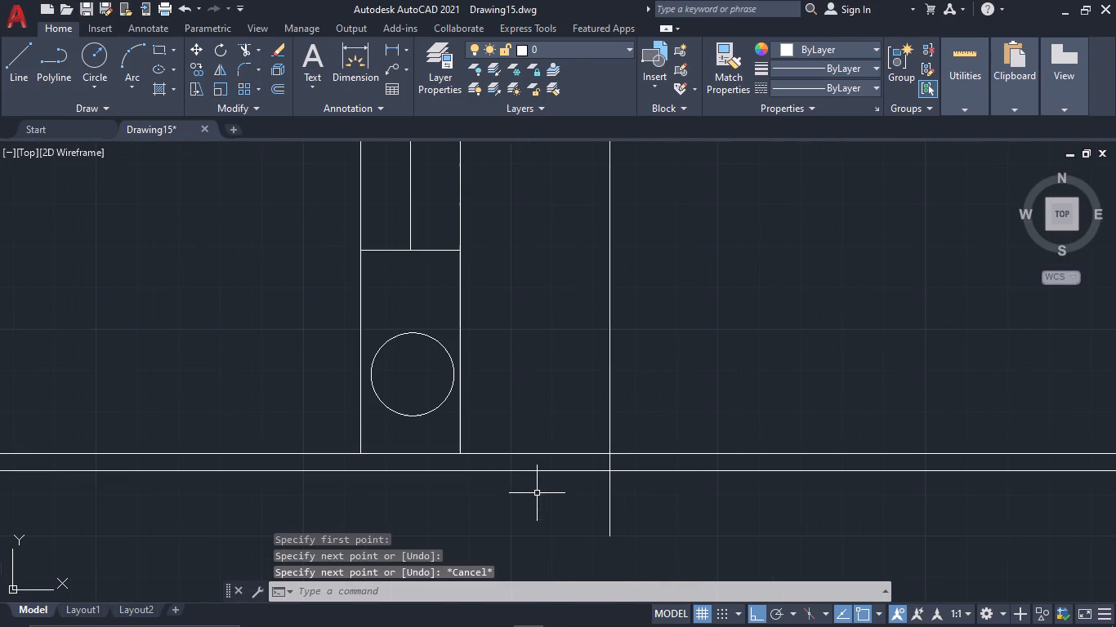
{"action": "key", "text": "l"}
{"action": "key", "text": "space"}
{"action": "left_click", "coordinate": [459, 453]}
{"action": "left_click", "coordinate": [459, 512]}
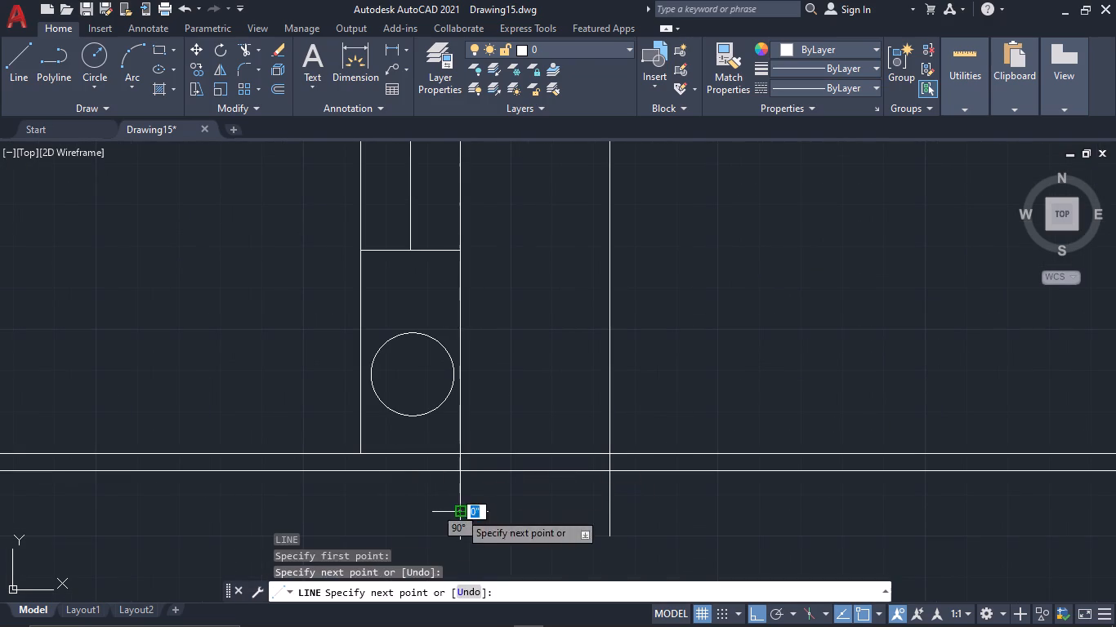
{"action": "key", "text": "Escape"}
Trim the verticals below the wall, the offset line above it and both wall lines between them, leaving a capped 3' opening.
{"action": "type", "text": "TR"}
{"action": "key", "text": "space"}
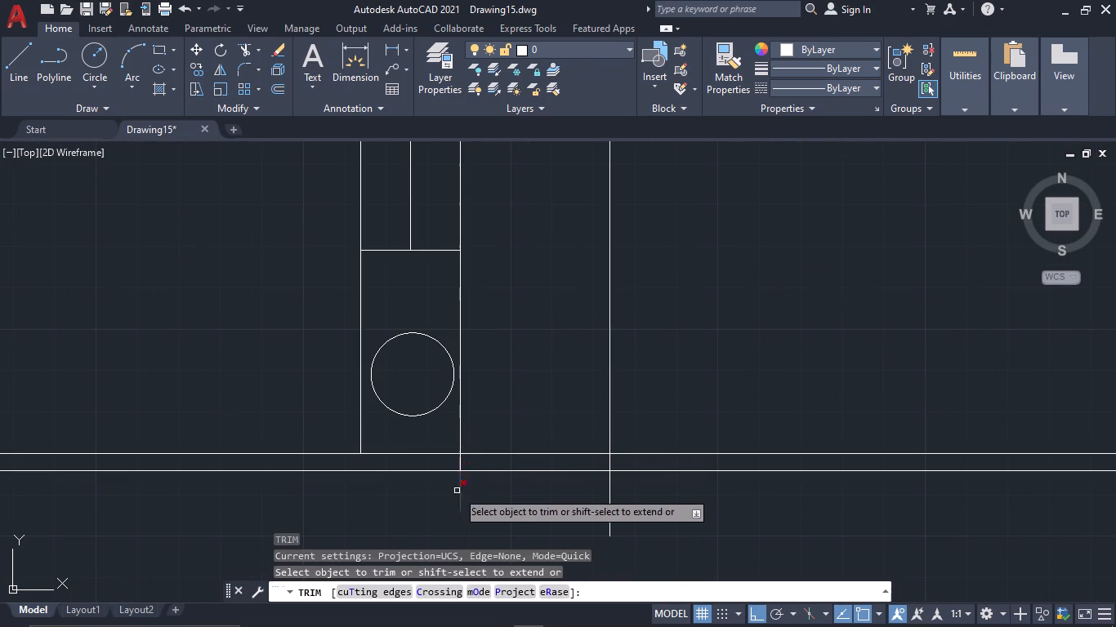
{"action": "left_click_drag", "start_coordinate": [441, 504], "coordinate": [510, 504]}
{"action": "left_click_drag", "start_coordinate": [526, 504], "coordinate": [655, 505]}
{"action": "left_click_drag", "start_coordinate": [511, 378], "coordinate": [623, 367]}
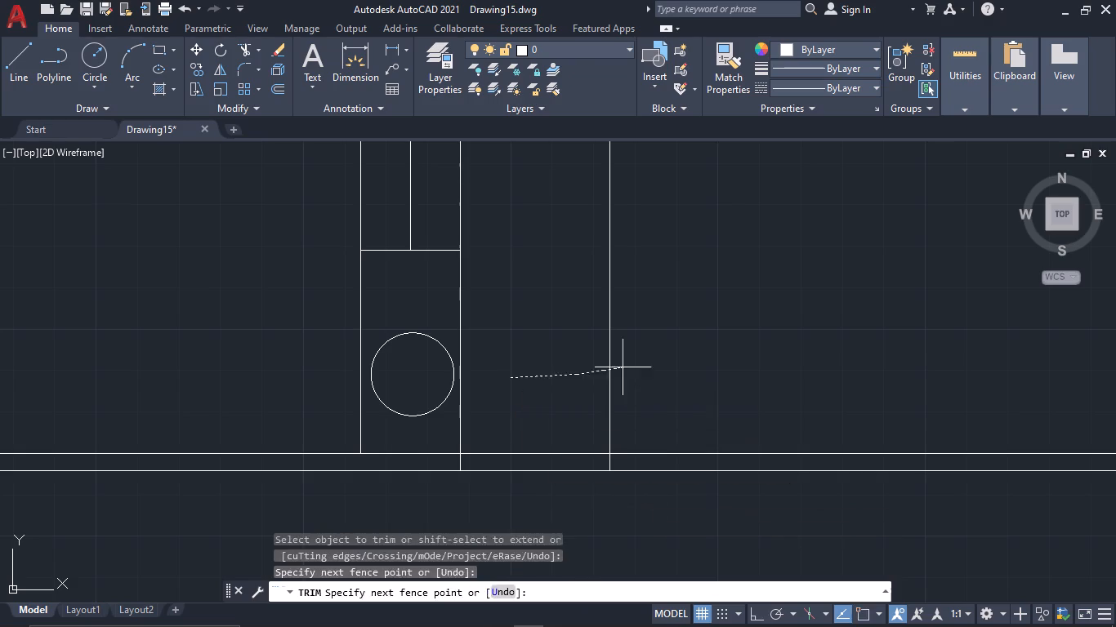
{"action": "left_click_drag", "start_coordinate": [623, 367], "coordinate": [641, 362]}
{"action": "left_click_drag", "start_coordinate": [569, 526], "coordinate": [562, 371]}
{"action": "key", "text": "Escape"}
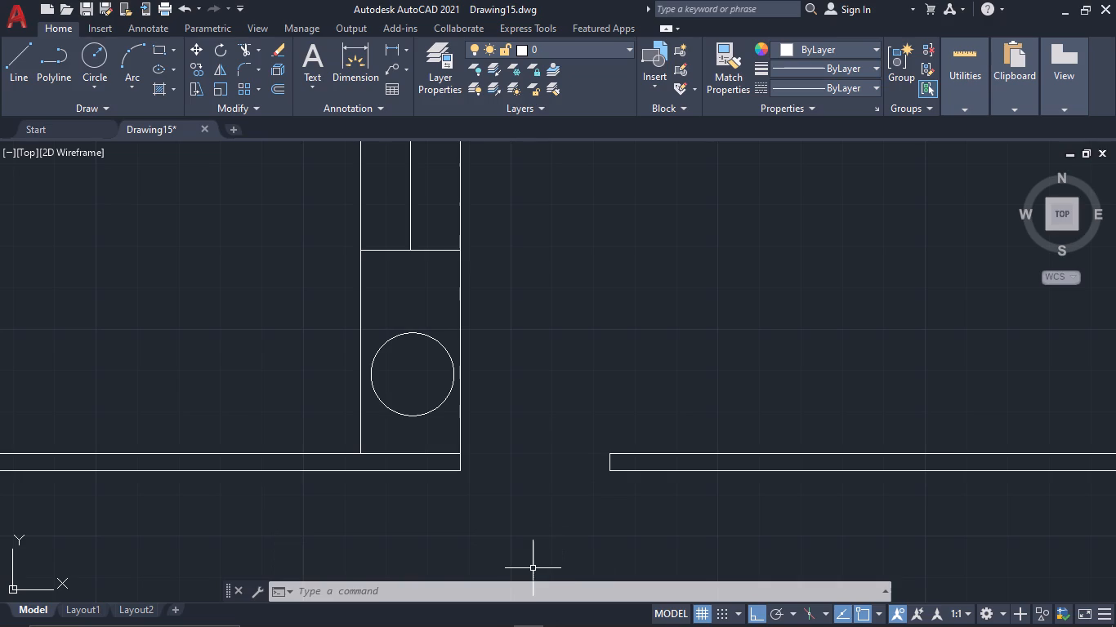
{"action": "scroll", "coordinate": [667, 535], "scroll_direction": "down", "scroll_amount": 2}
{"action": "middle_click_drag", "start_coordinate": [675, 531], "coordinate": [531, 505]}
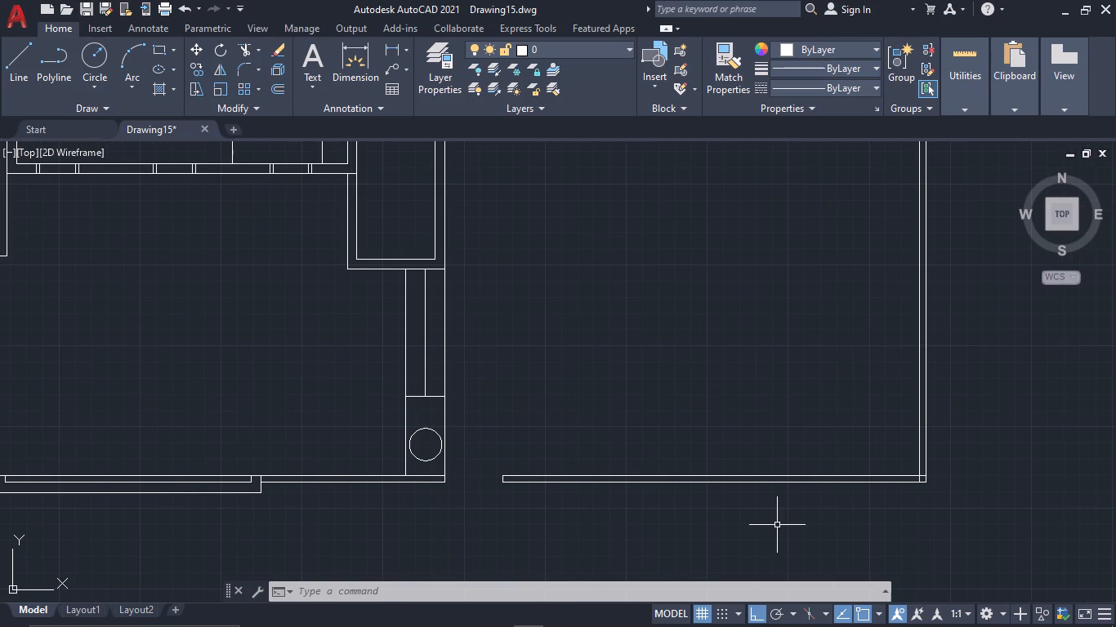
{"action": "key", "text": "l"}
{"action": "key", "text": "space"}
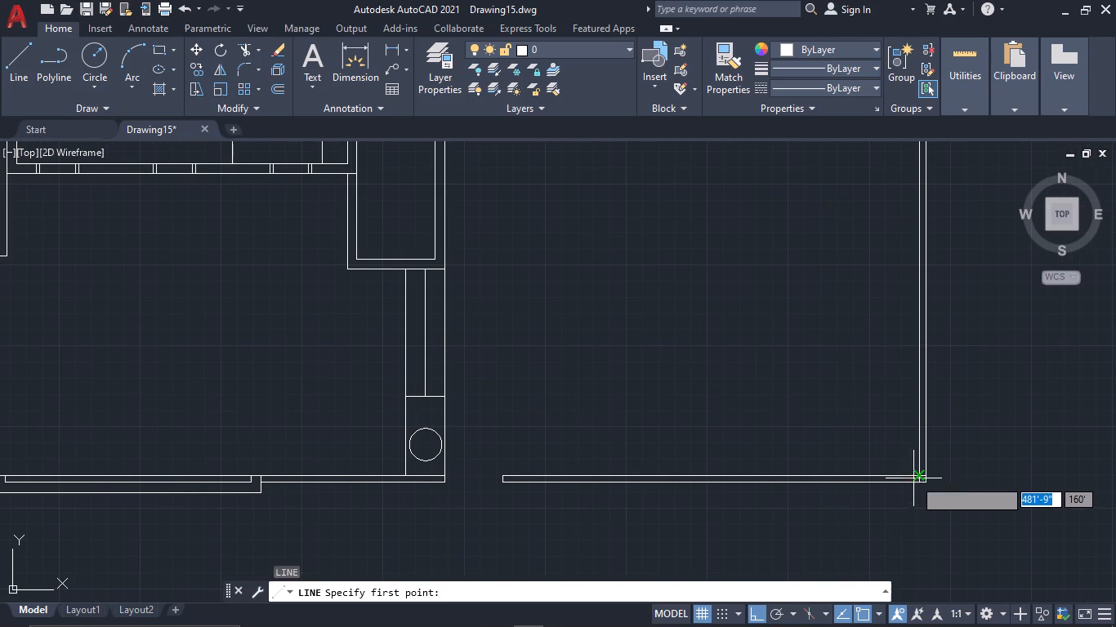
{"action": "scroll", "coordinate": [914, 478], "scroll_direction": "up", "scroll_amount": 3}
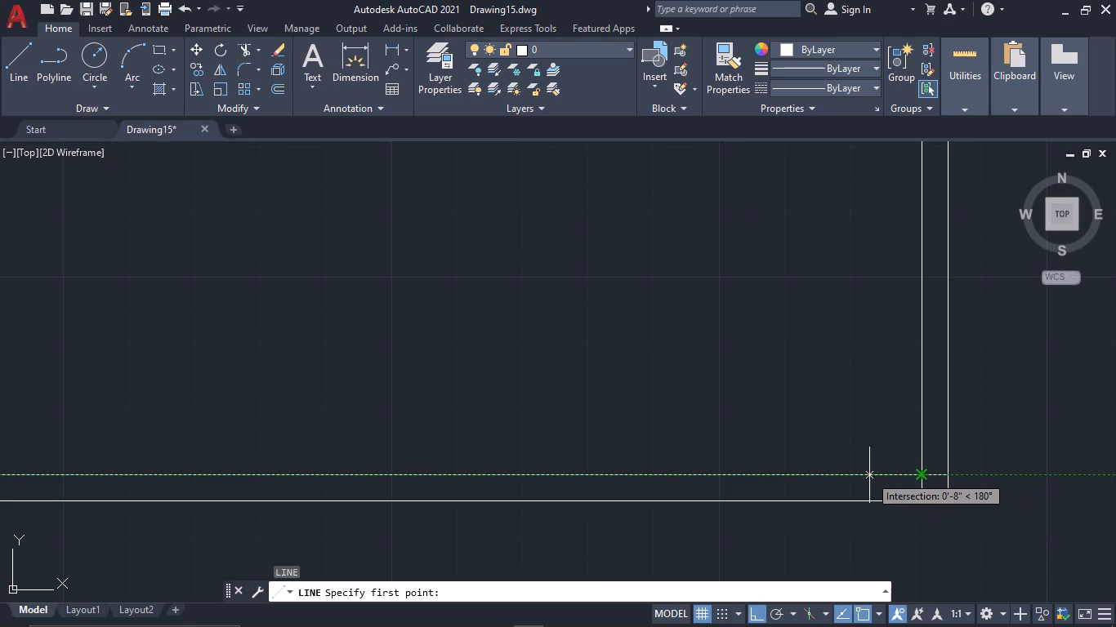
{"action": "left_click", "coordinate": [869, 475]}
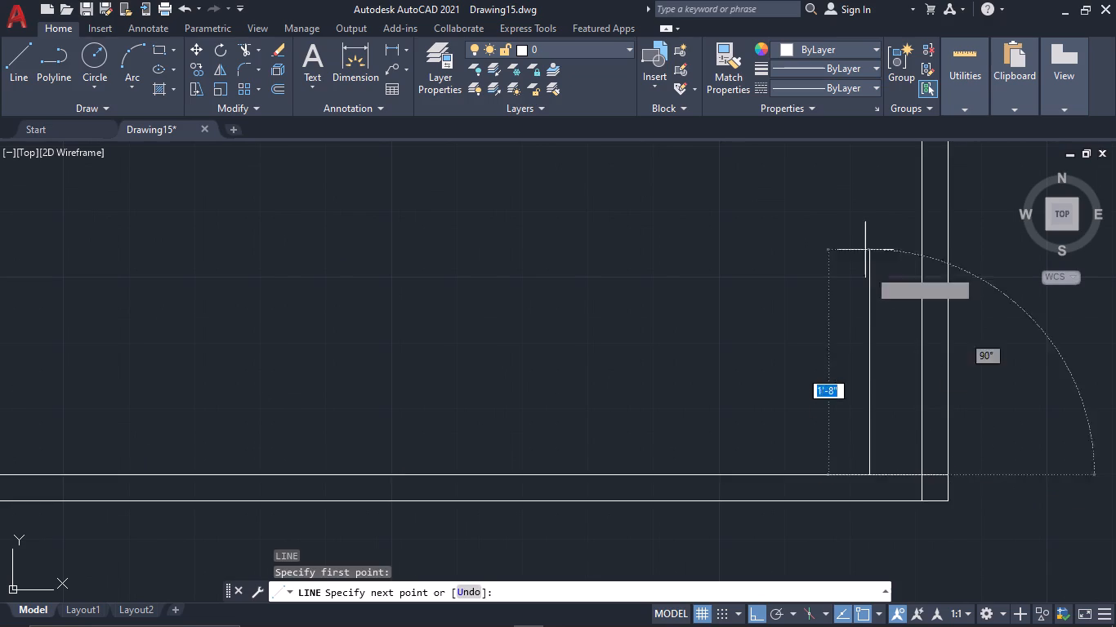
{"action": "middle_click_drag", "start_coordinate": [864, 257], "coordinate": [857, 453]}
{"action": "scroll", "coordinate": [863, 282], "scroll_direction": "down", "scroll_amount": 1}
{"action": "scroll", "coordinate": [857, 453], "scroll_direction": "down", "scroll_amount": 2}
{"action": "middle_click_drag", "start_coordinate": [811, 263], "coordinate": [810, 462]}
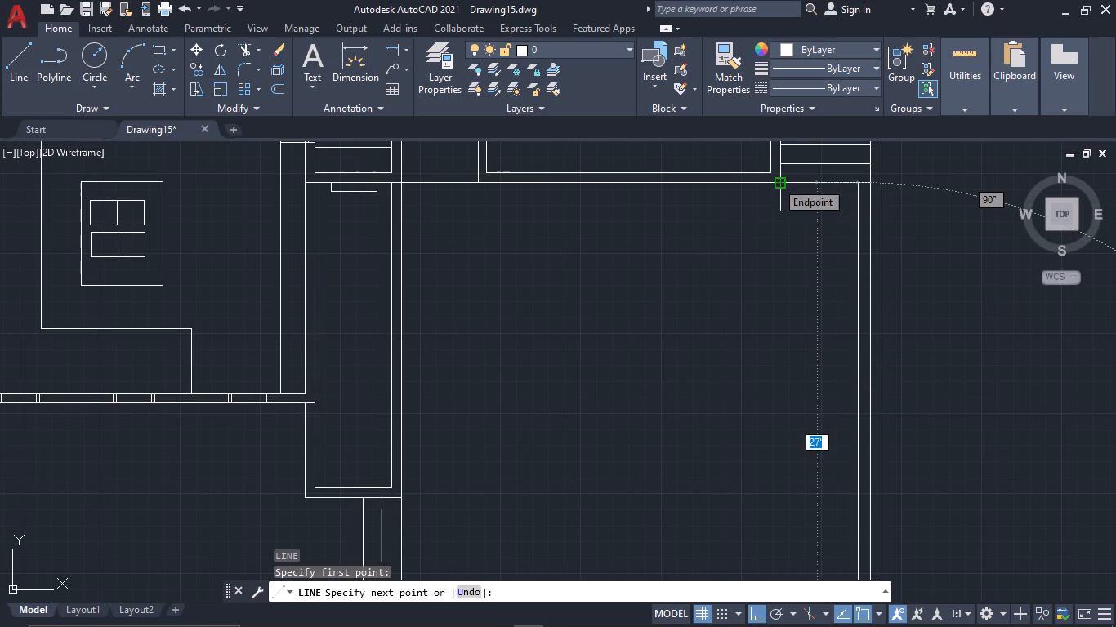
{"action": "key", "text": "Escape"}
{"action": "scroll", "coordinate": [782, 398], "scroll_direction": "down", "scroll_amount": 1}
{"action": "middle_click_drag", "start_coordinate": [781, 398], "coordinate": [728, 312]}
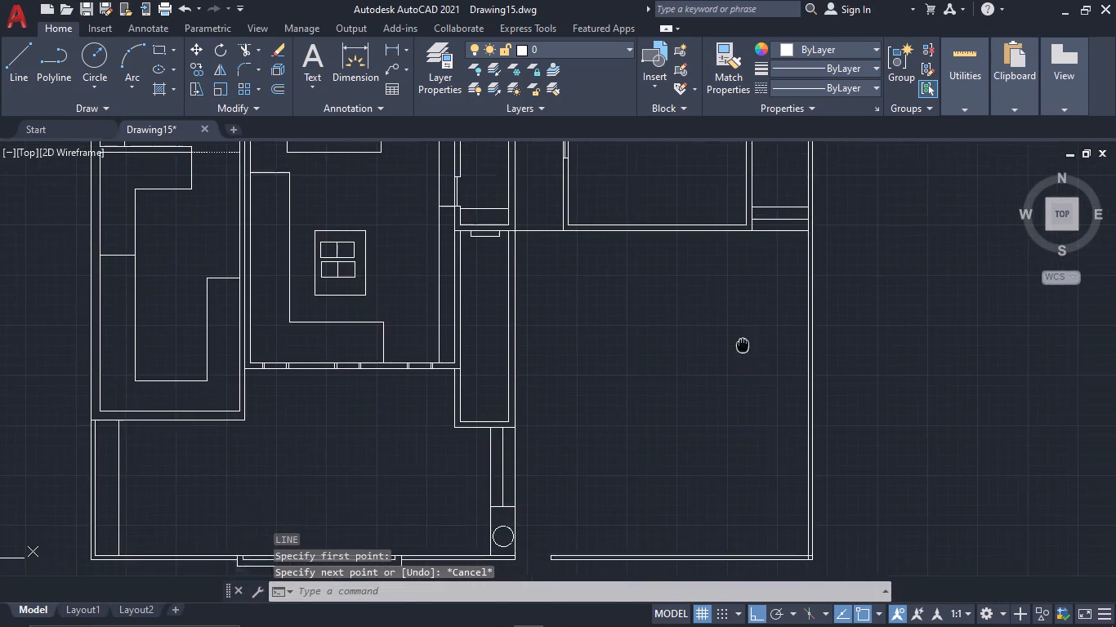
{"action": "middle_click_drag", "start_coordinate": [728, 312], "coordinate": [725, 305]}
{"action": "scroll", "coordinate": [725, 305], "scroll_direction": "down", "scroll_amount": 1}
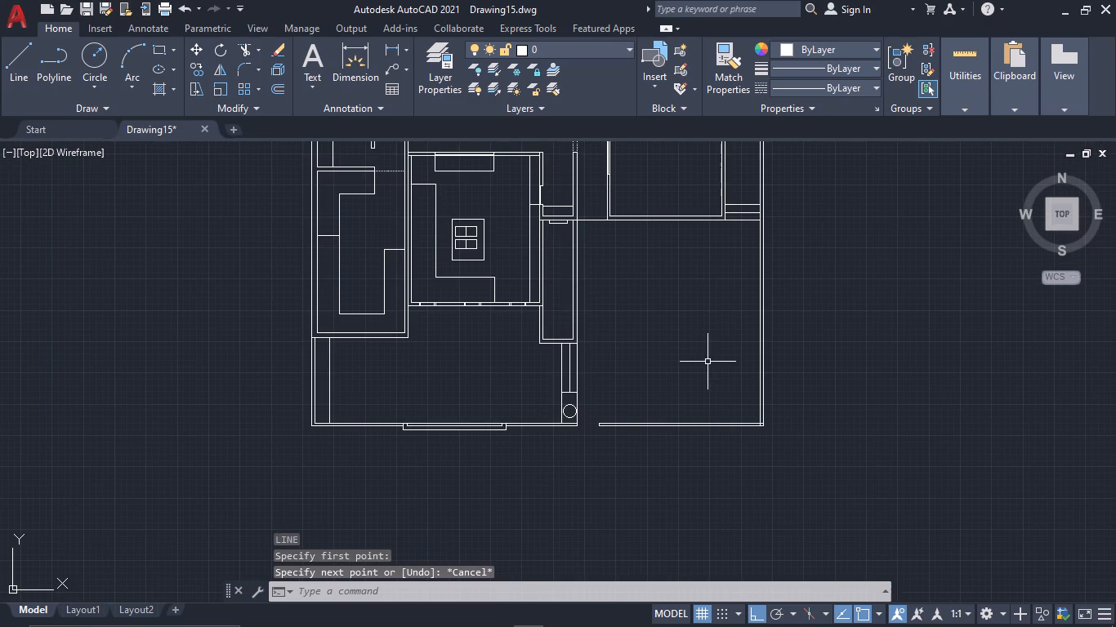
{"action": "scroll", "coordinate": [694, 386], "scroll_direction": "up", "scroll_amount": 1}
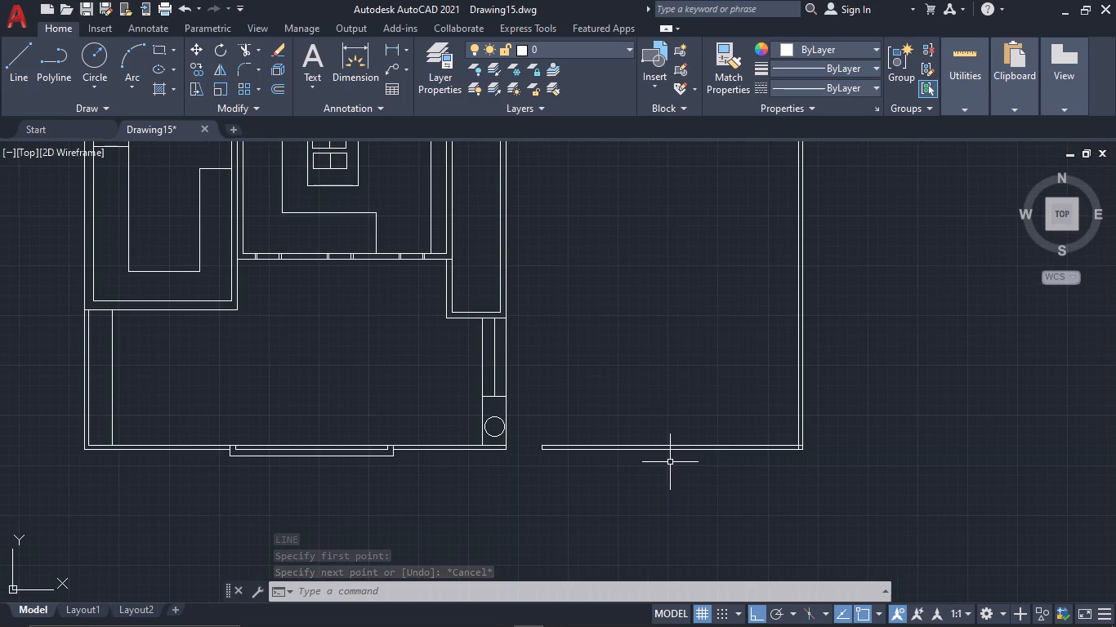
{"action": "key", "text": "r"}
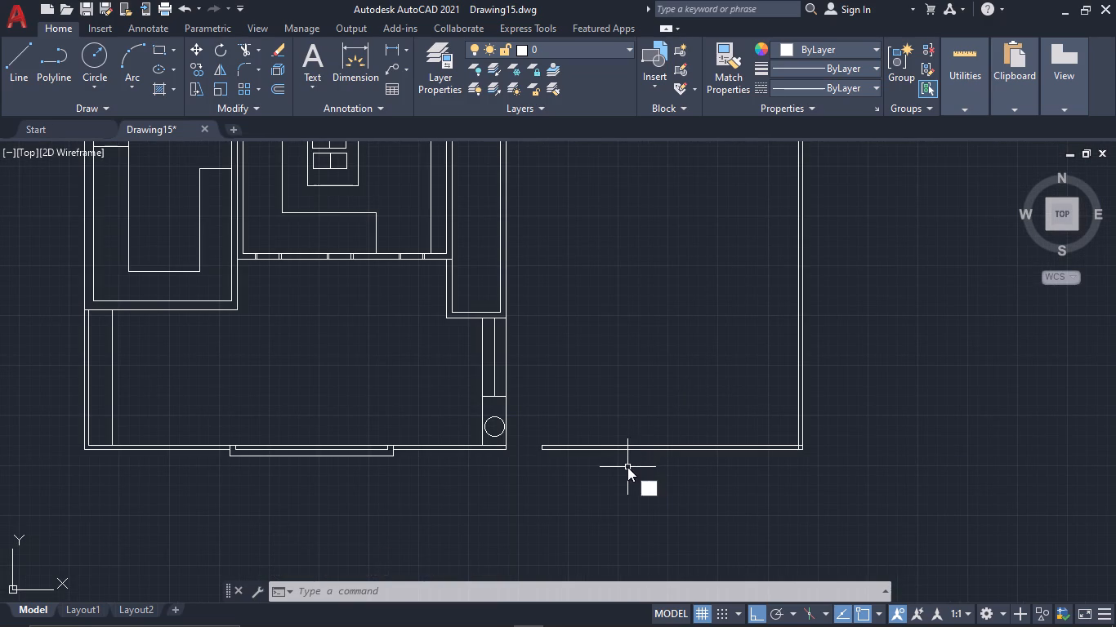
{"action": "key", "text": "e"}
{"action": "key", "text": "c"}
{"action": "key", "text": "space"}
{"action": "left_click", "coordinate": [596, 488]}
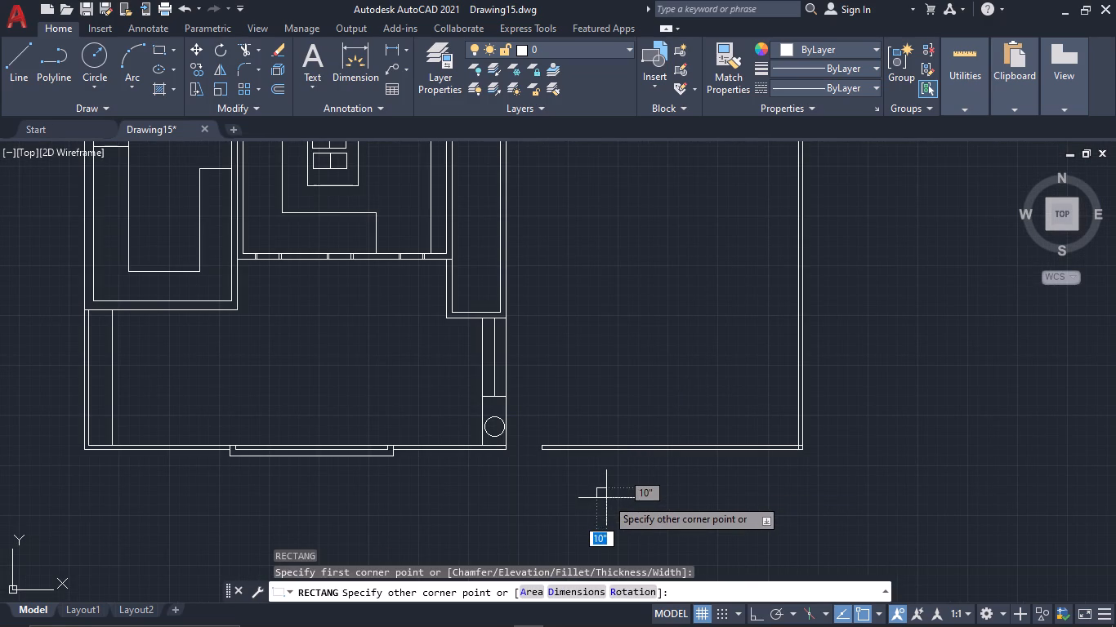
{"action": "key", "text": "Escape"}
Draw a 5" by 5" rectangle from the upper corner of the lower boundary wall's end, right of the 3' opening.
{"action": "scroll", "coordinate": [524, 492], "scroll_direction": "up", "scroll_amount": 3}
{"action": "type", "text": "REC"}
{"action": "key", "text": "space"}
{"action": "scroll", "coordinate": [591, 379], "scroll_direction": "up", "scroll_amount": 4}
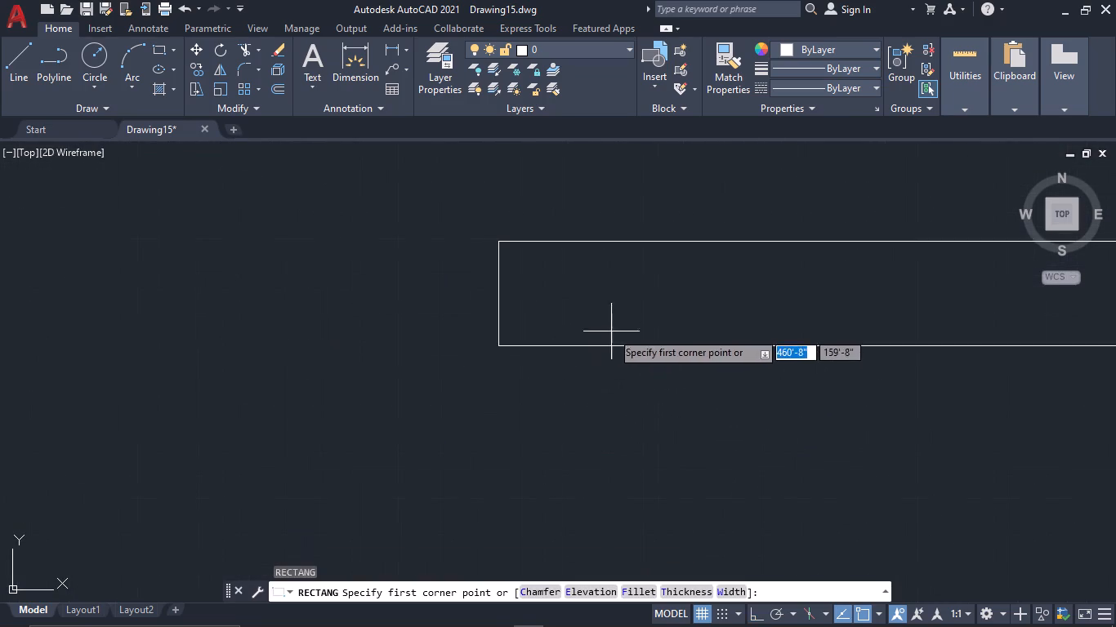
{"action": "middle_click_drag", "start_coordinate": [611, 322], "coordinate": [595, 394]}
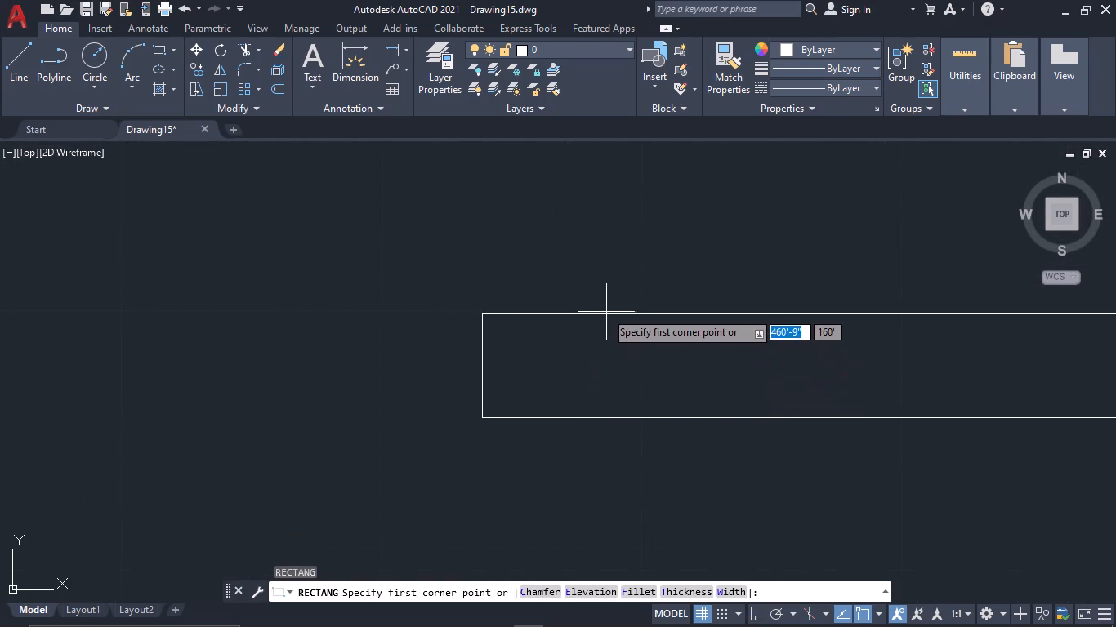
{"action": "left_click", "coordinate": [483, 315]}
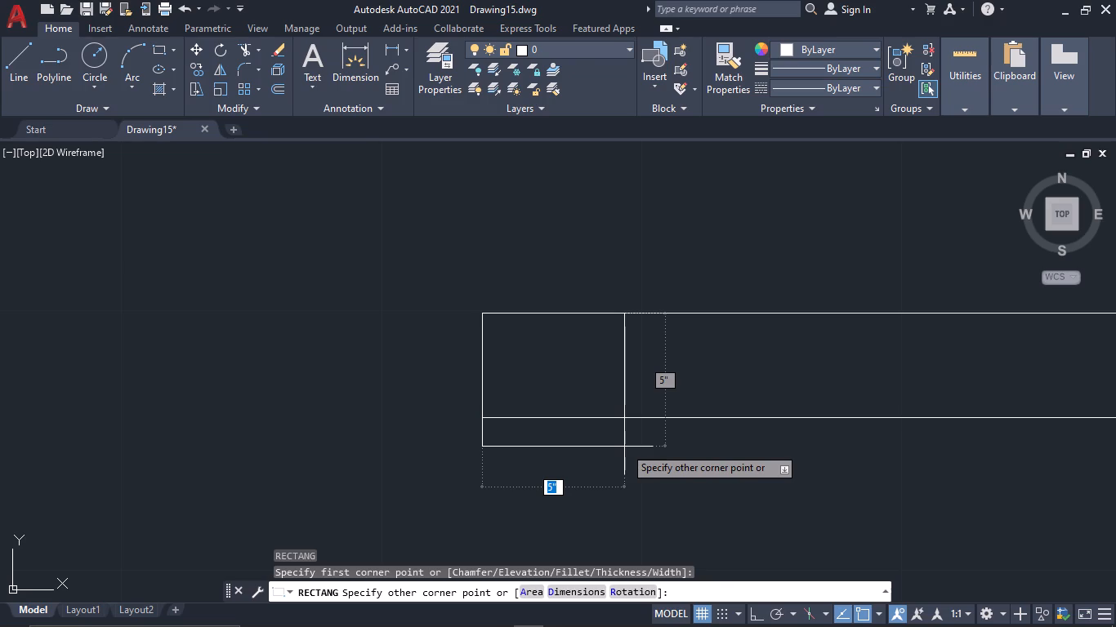
{"action": "left_click", "coordinate": [625, 447]}
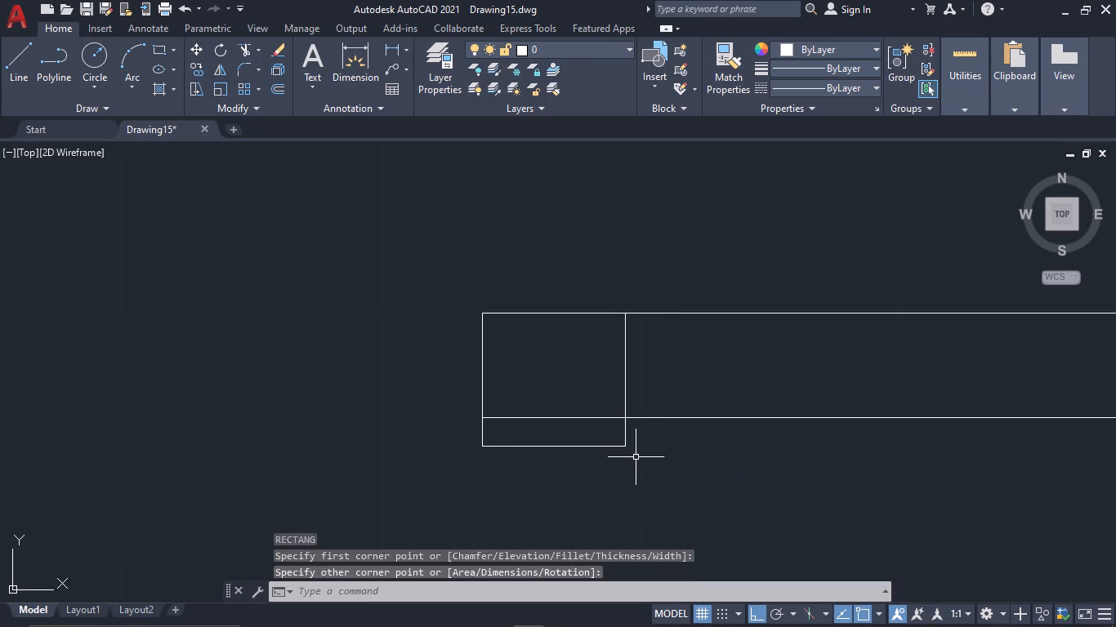
Move the 5" square up 1" so its lower-left corner meets the wall end's lower corner.
{"action": "left_click", "coordinate": [636, 457]}
{"action": "left_click", "coordinate": [613, 444]}
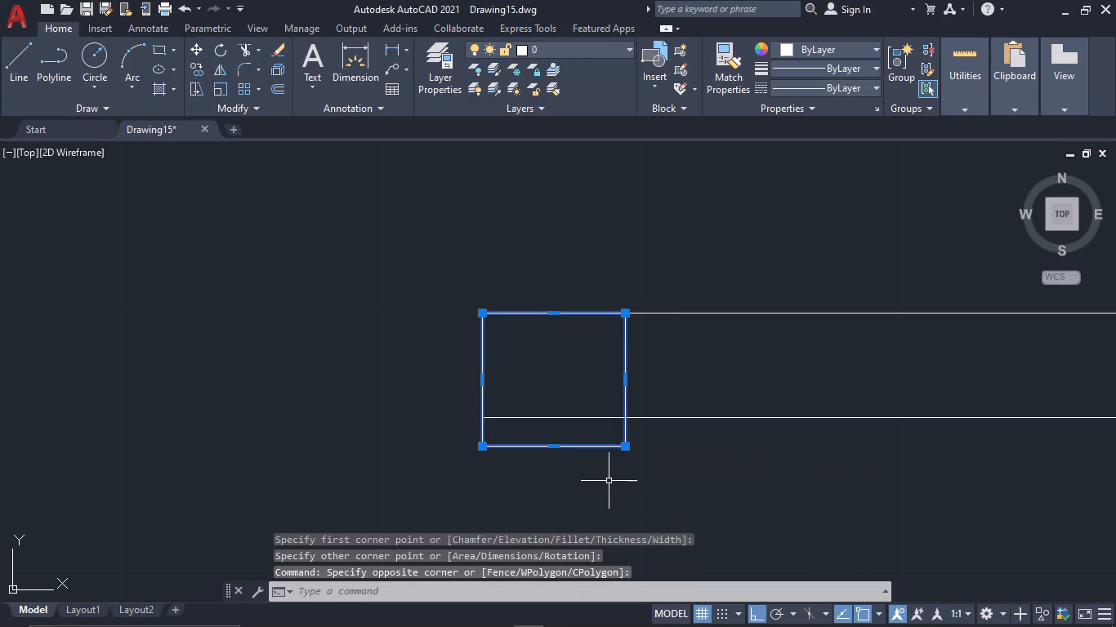
{"action": "key", "text": "m"}
{"action": "key", "text": "space"}
{"action": "left_click", "coordinate": [485, 447]}
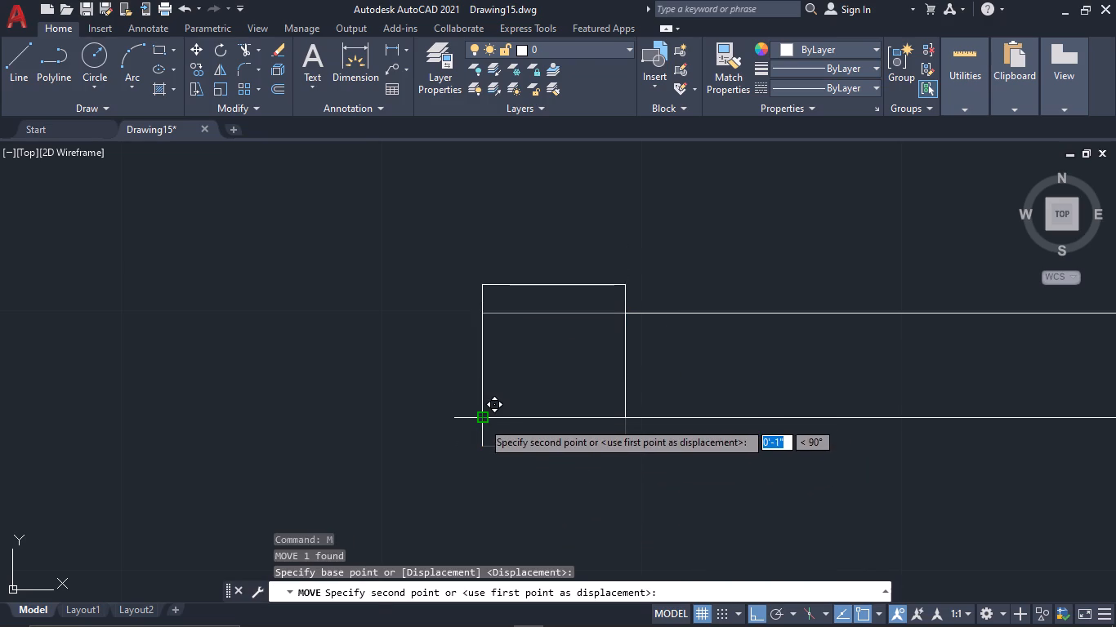
{"action": "left_click", "coordinate": [482, 421]}
Trim the wall's upper line where it crosses inside the square at the opening.
{"action": "scroll", "coordinate": [541, 448], "scroll_direction": "down", "scroll_amount": 4}
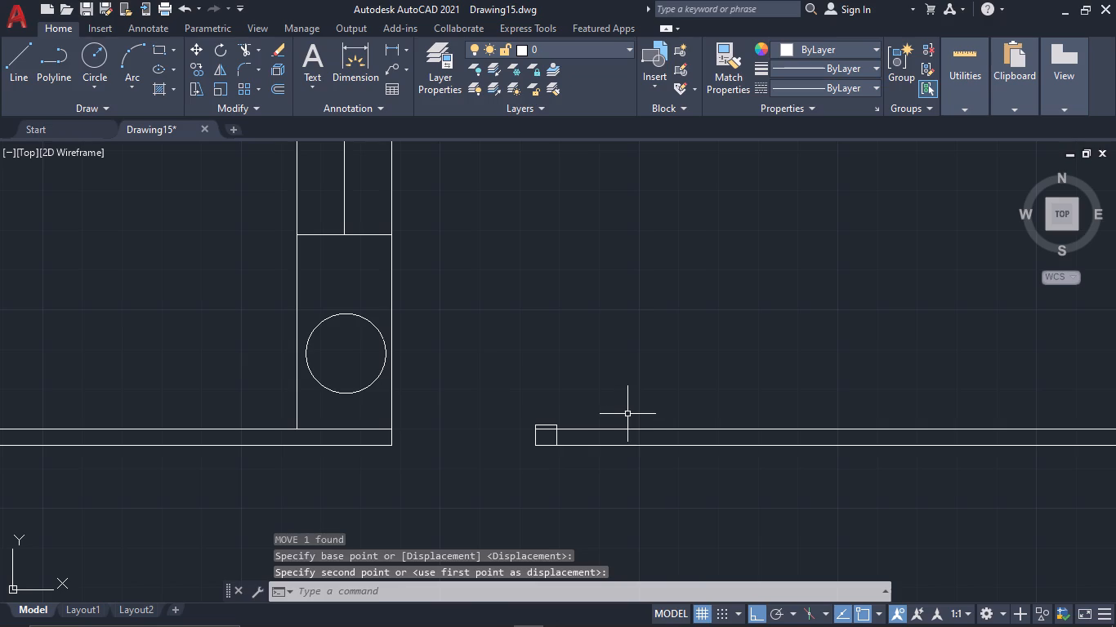
{"action": "key", "text": "t"}
{"action": "key", "text": "r"}
{"action": "key", "text": "space"}
{"action": "scroll", "coordinate": [549, 448], "scroll_direction": "up", "scroll_amount": 2}
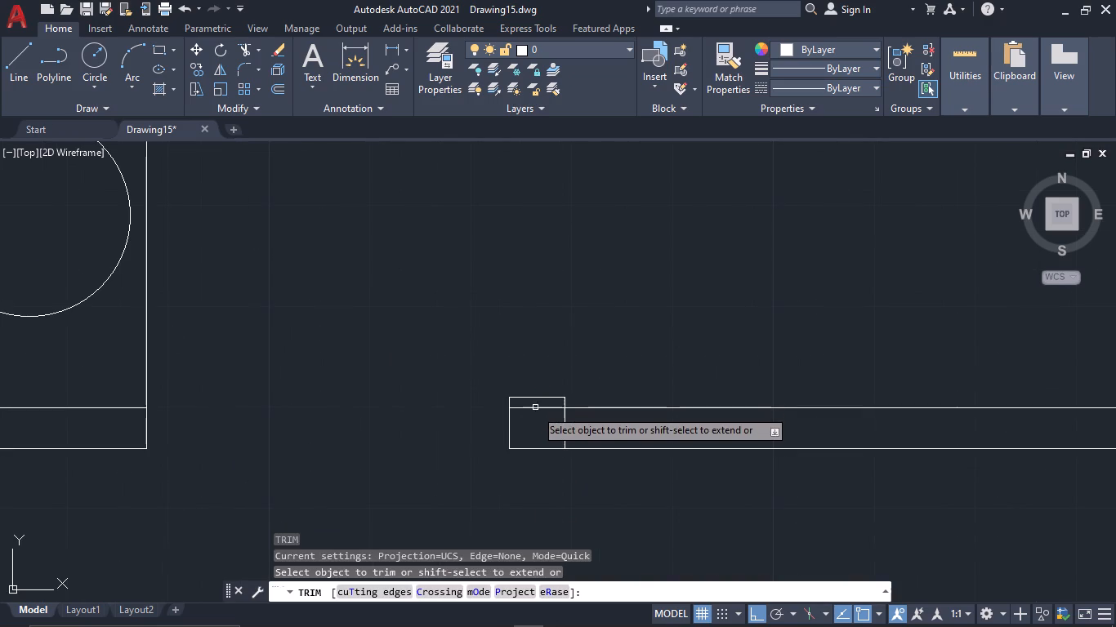
{"action": "left_click", "coordinate": [535, 409]}
{"action": "key", "text": "Escape"}
{"action": "scroll", "coordinate": [604, 476], "scroll_direction": "down", "scroll_amount": 2}
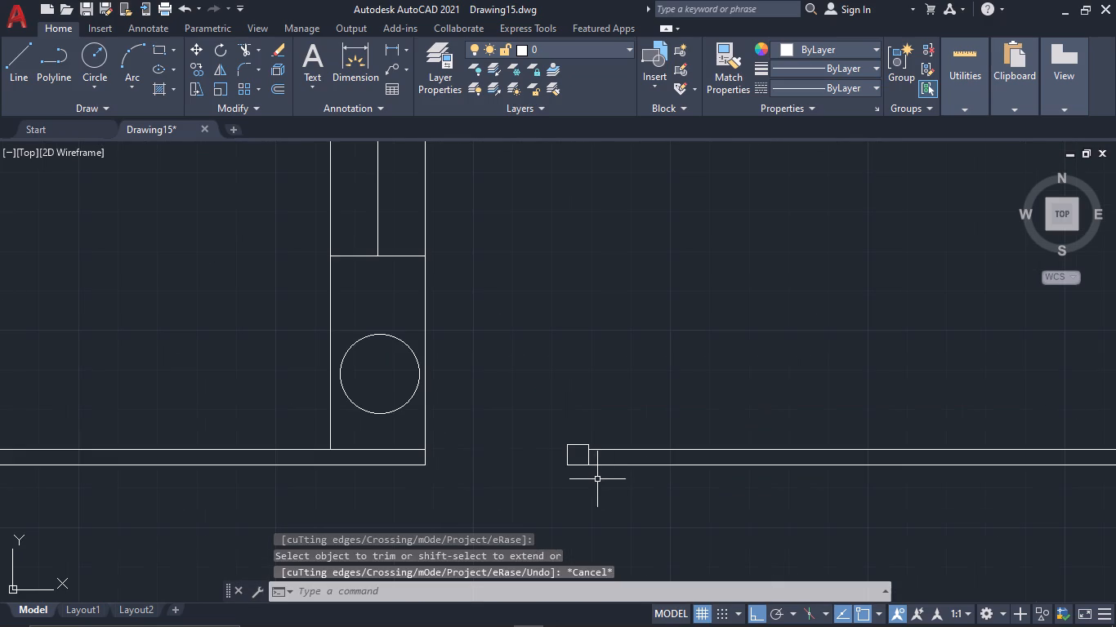
Draw a vertical line across the lower boundary wall, starting on its upper line about 10' right of the square.
{"action": "middle_click_drag", "start_coordinate": [748, 500], "coordinate": [471, 484]}
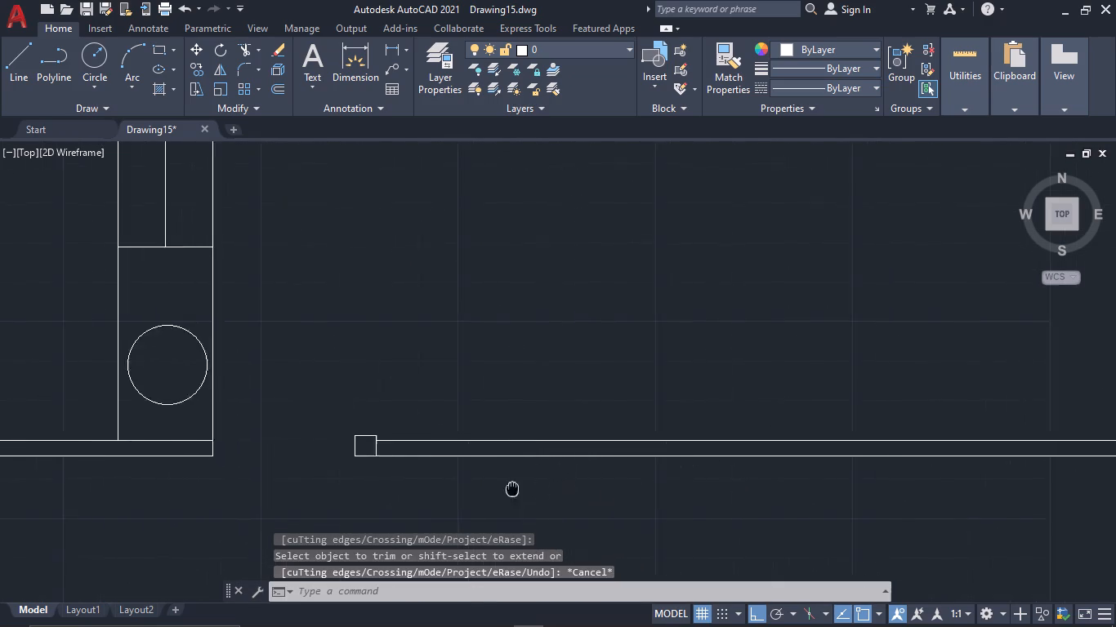
{"action": "middle_click_drag", "start_coordinate": [471, 484], "coordinate": [428, 477]}
{"action": "key", "text": "l"}
{"action": "key", "text": "space"}
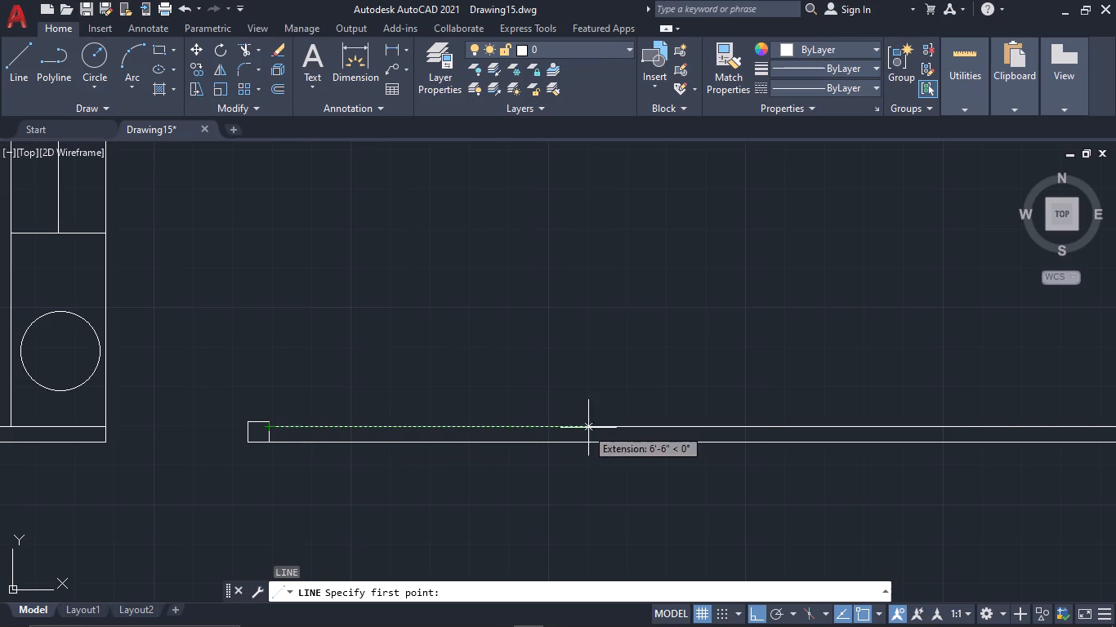
{"action": "middle_click_drag", "start_coordinate": [683, 425], "coordinate": [602, 424]}
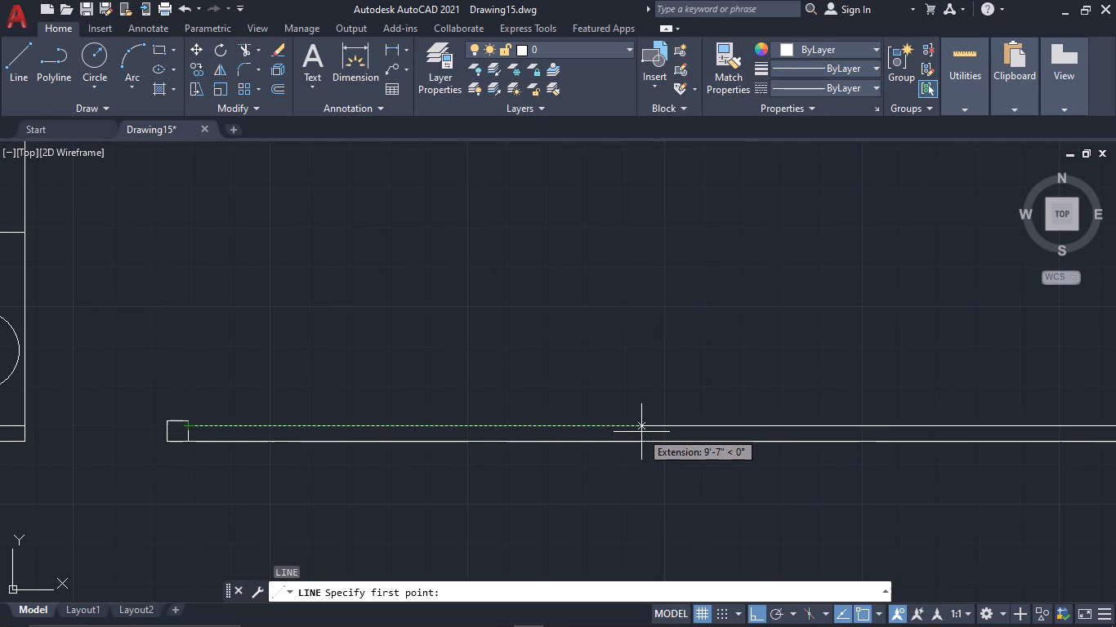
{"action": "middle_click_drag", "start_coordinate": [641, 432], "coordinate": [550, 429]}
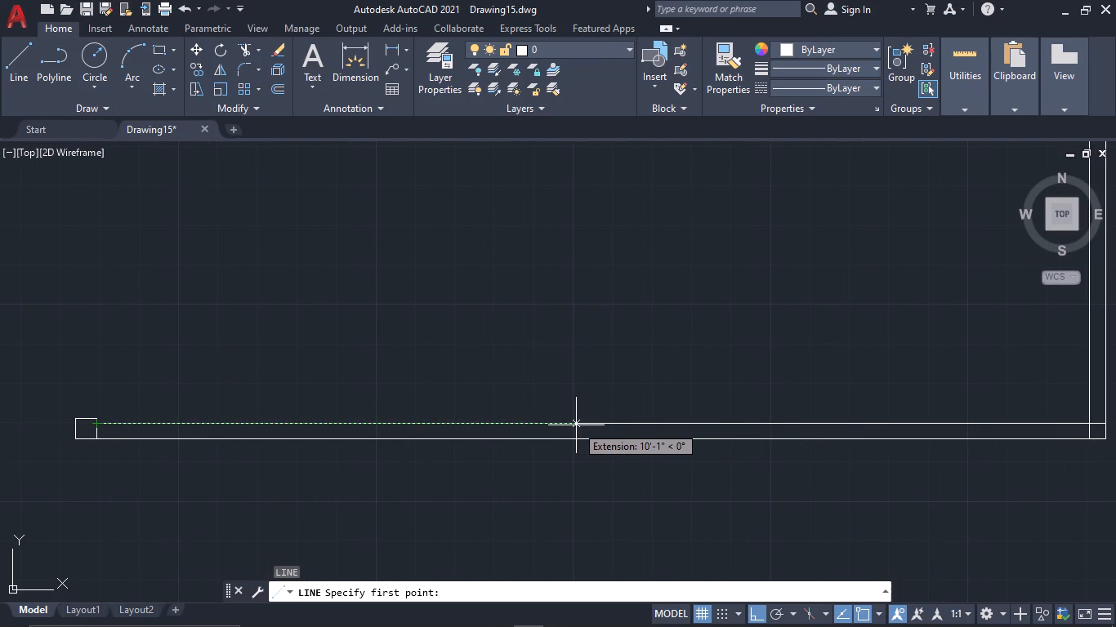
{"action": "left_click", "coordinate": [569, 425]}
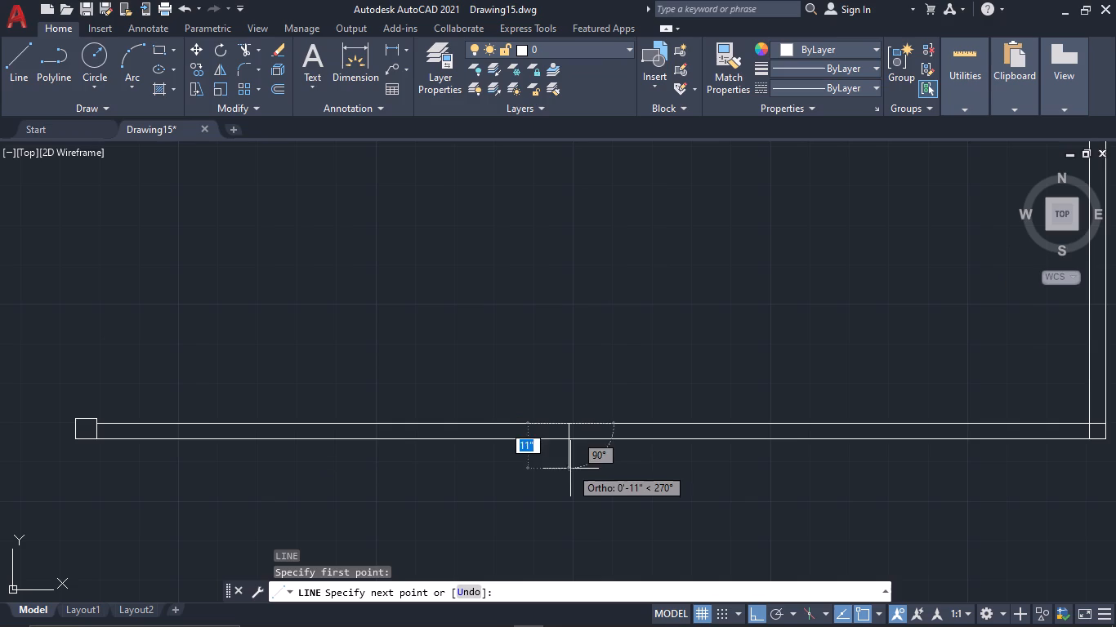
{"action": "left_click", "coordinate": [570, 475]}
{"action": "key", "text": "Escape"}
Trim the part of the vertical line that extends below the boundary wall.
{"action": "key", "text": "t"}
{"action": "key", "text": "r"}
{"action": "key", "text": "space"}
{"action": "left_click_drag", "start_coordinate": [604, 460], "coordinate": [521, 460]}
{"action": "key", "text": "Escape"}
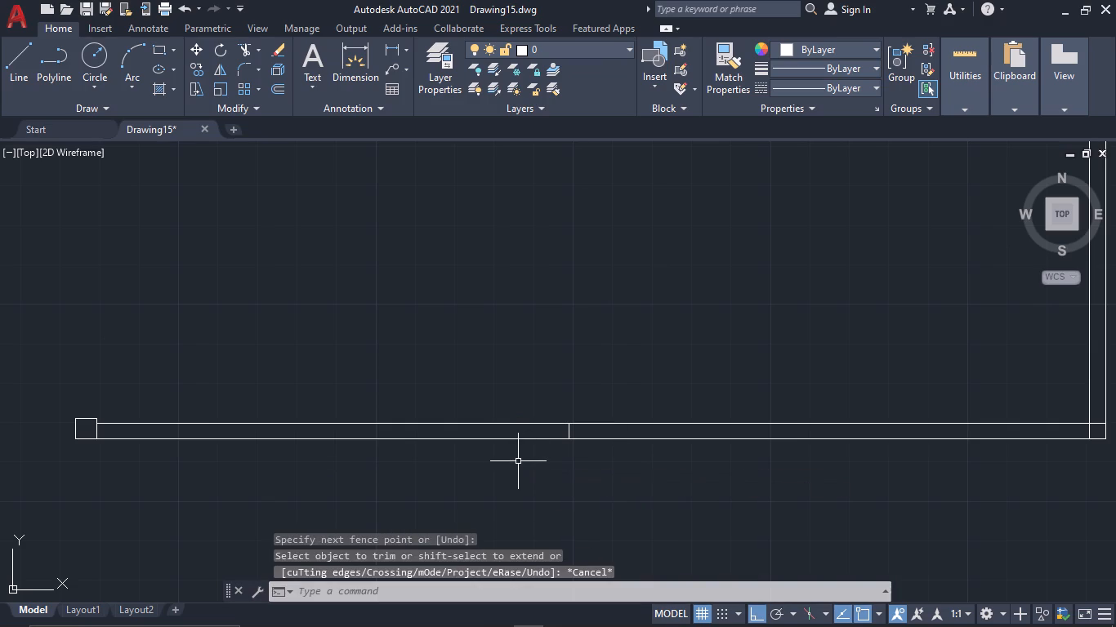
Draw a vertical line about 27'-3" long, 1'-8" inside the right boundary's outer corner, from the lower wall line up to the building's wall line.
{"action": "scroll", "coordinate": [520, 473], "scroll_direction": "down", "scroll_amount": 2}
{"action": "scroll", "coordinate": [641, 460], "scroll_direction": "down", "scroll_amount": 1}
{"action": "scroll", "coordinate": [618, 391], "scroll_direction": "up", "scroll_amount": 1}
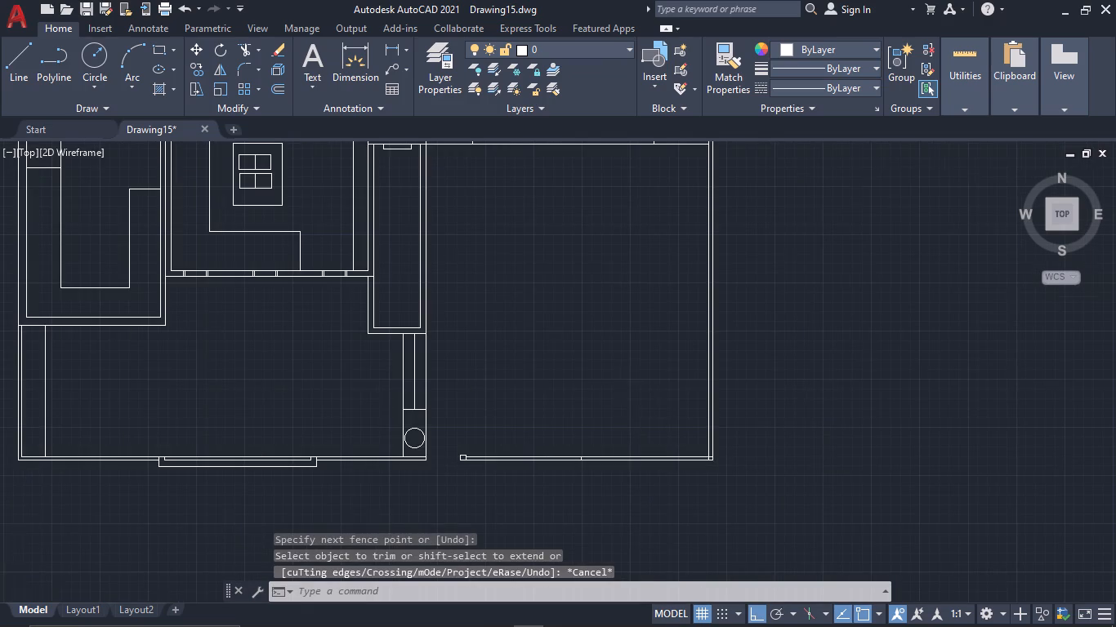
{"action": "type", "text": "L"}
{"action": "key", "text": "space"}
{"action": "scroll", "coordinate": [774, 504], "scroll_direction": "up", "scroll_amount": 3}
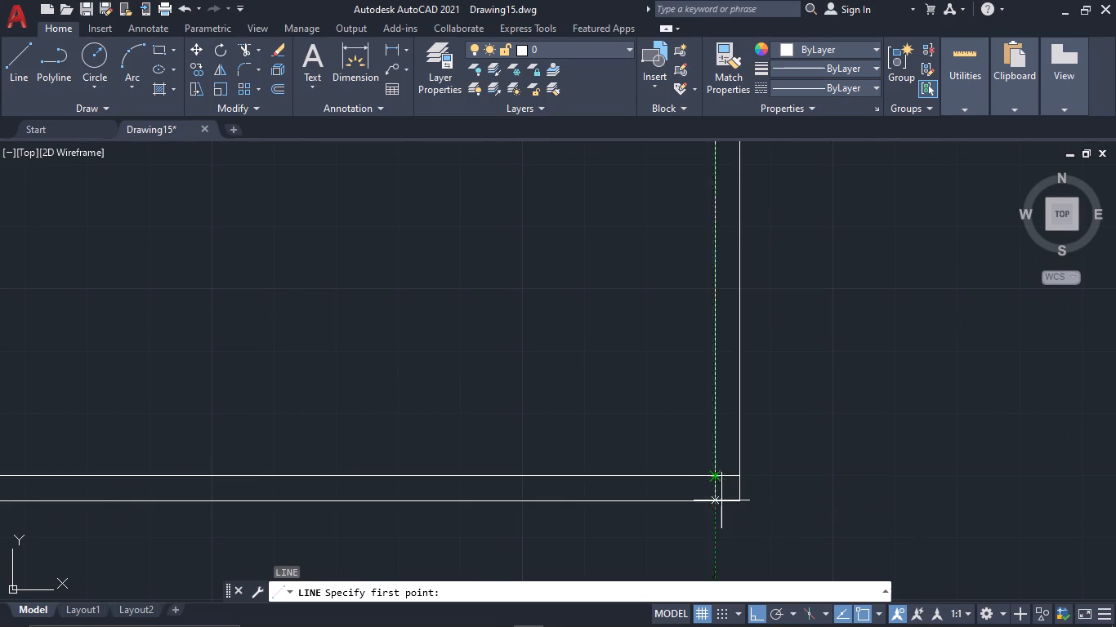
{"action": "left_click", "coordinate": [614, 496]}
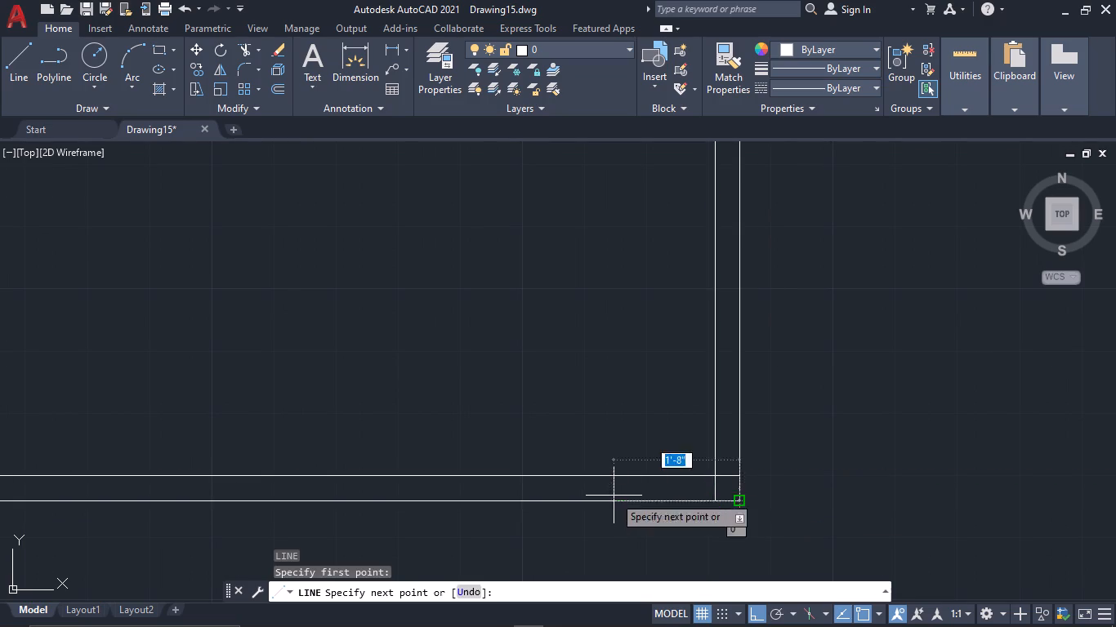
{"action": "middle_click_drag", "start_coordinate": [623, 329], "coordinate": [639, 540]}
{"action": "scroll", "coordinate": [623, 329], "scroll_direction": "down", "scroll_amount": 1}
{"action": "scroll", "coordinate": [632, 508], "scroll_direction": "down", "scroll_amount": 2}
{"action": "middle_click_drag", "start_coordinate": [607, 244], "coordinate": [636, 440]}
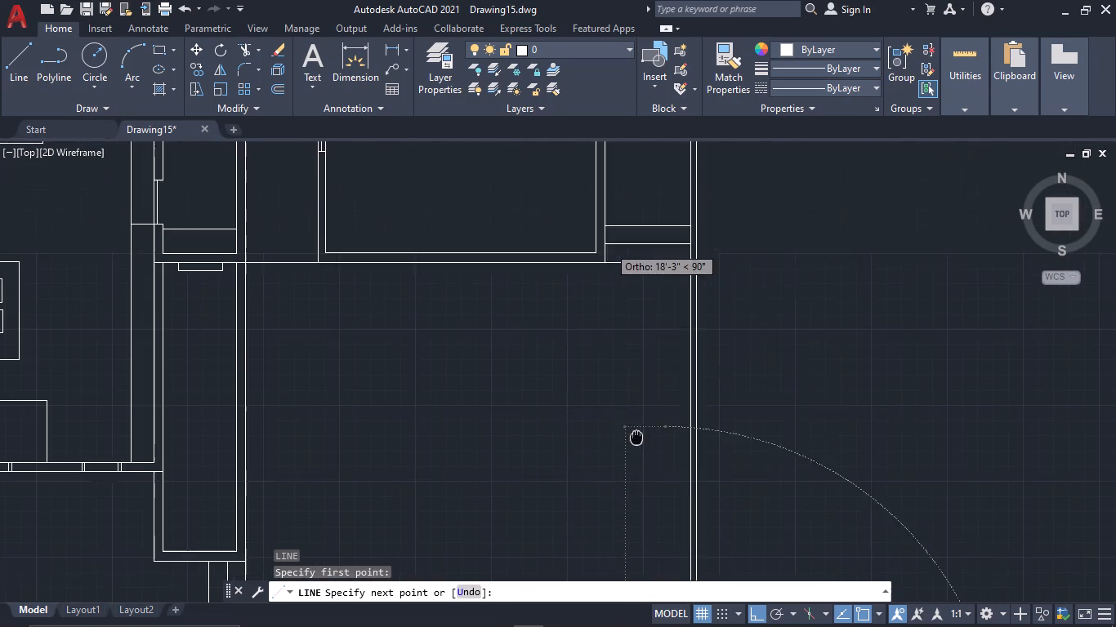
{"action": "middle_click_drag", "start_coordinate": [636, 440], "coordinate": [636, 449]}
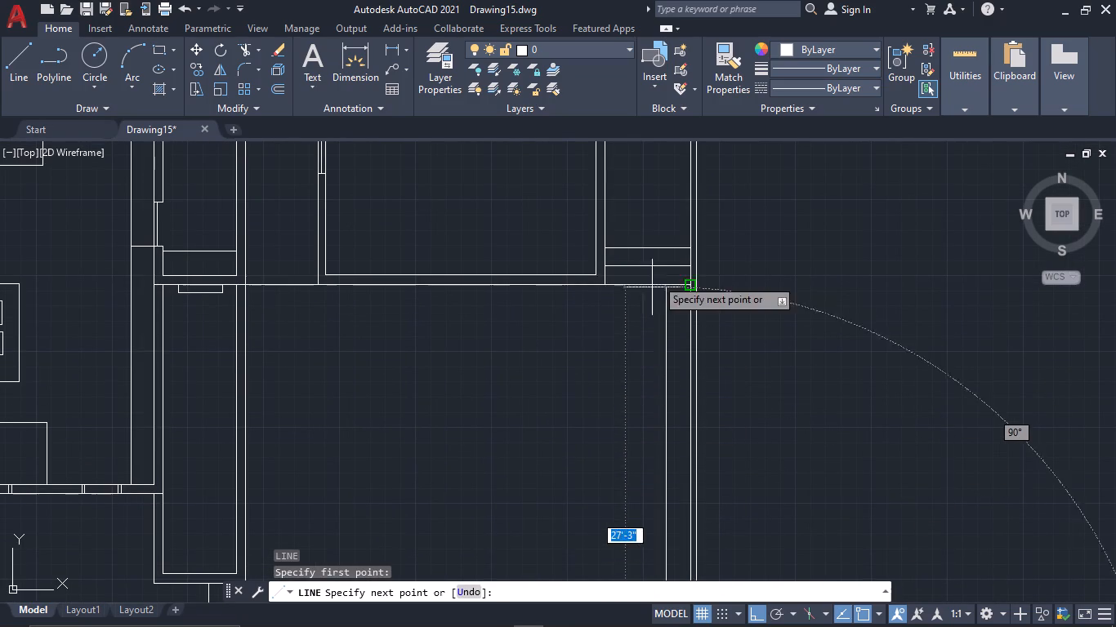
{"action": "left_click", "coordinate": [663, 287]}
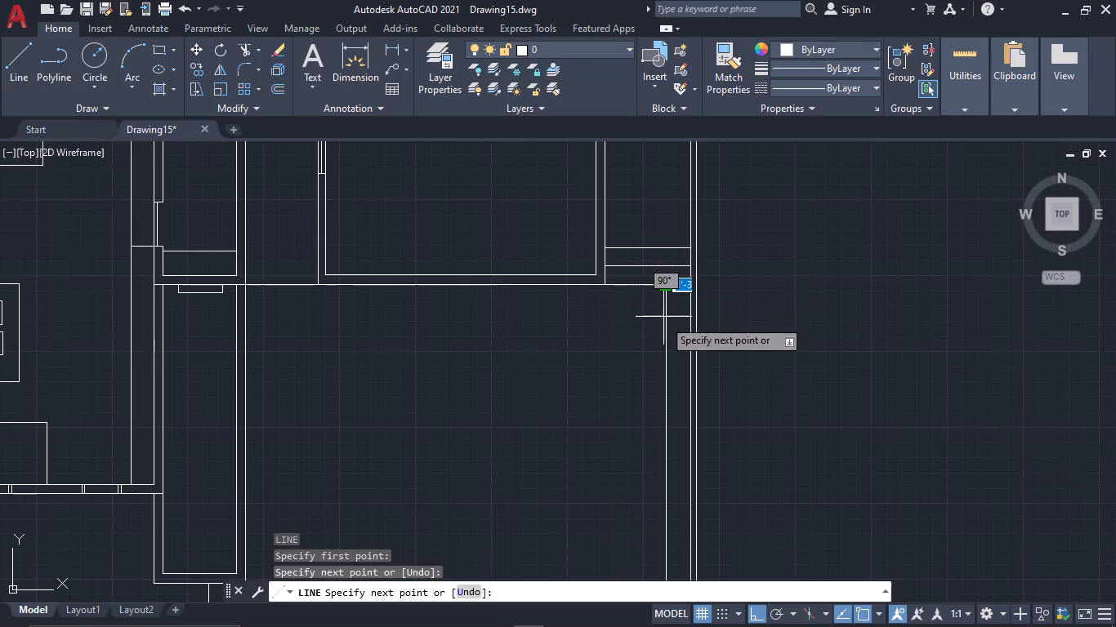
{"action": "key", "text": "Escape"}
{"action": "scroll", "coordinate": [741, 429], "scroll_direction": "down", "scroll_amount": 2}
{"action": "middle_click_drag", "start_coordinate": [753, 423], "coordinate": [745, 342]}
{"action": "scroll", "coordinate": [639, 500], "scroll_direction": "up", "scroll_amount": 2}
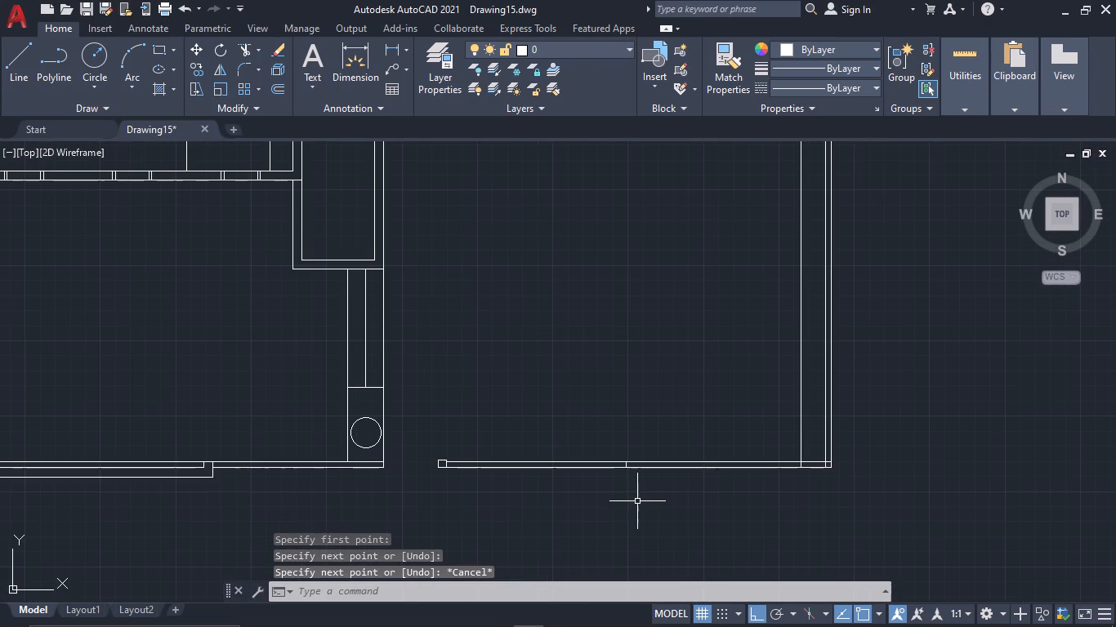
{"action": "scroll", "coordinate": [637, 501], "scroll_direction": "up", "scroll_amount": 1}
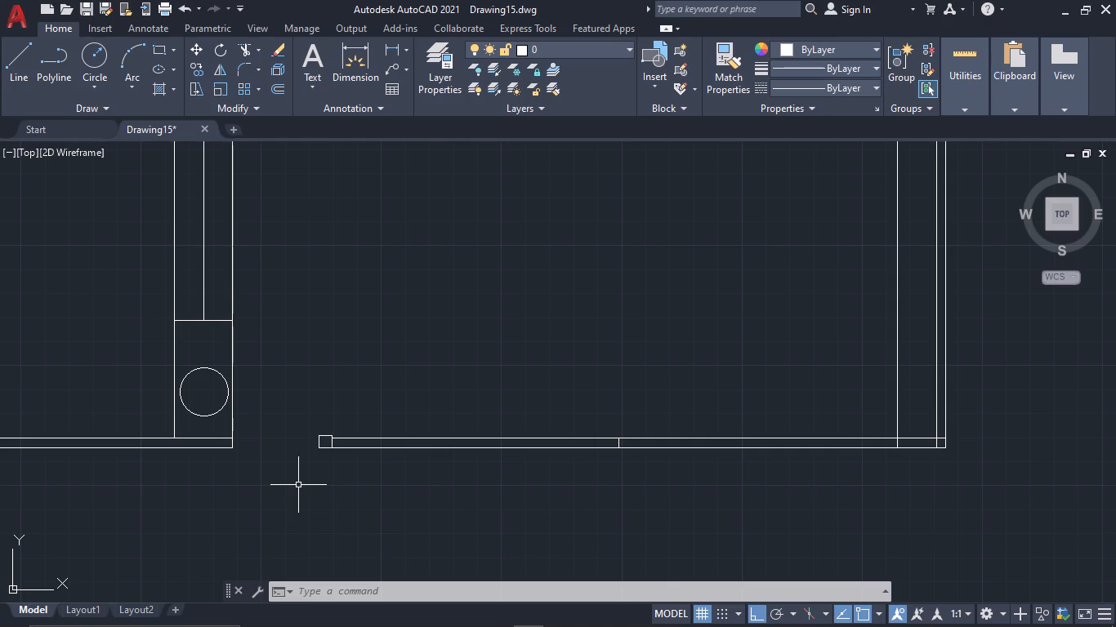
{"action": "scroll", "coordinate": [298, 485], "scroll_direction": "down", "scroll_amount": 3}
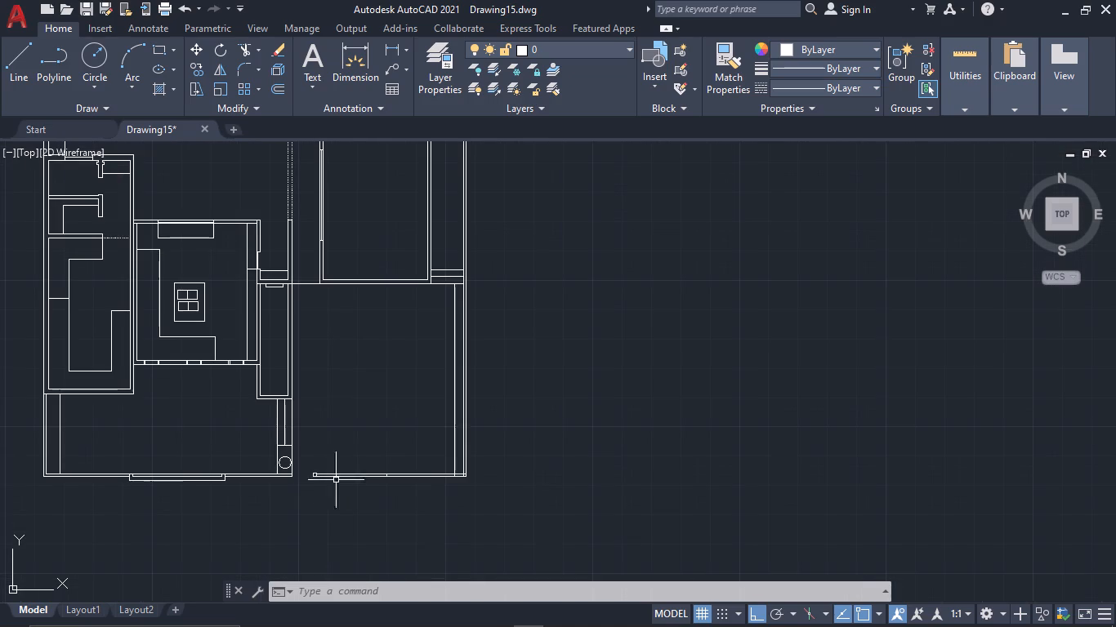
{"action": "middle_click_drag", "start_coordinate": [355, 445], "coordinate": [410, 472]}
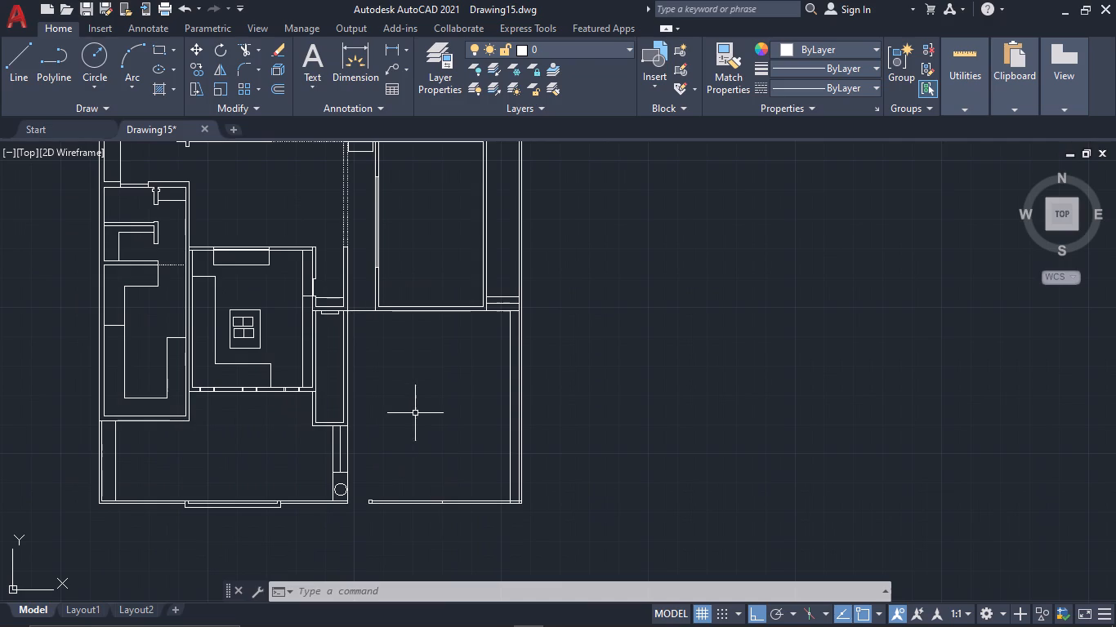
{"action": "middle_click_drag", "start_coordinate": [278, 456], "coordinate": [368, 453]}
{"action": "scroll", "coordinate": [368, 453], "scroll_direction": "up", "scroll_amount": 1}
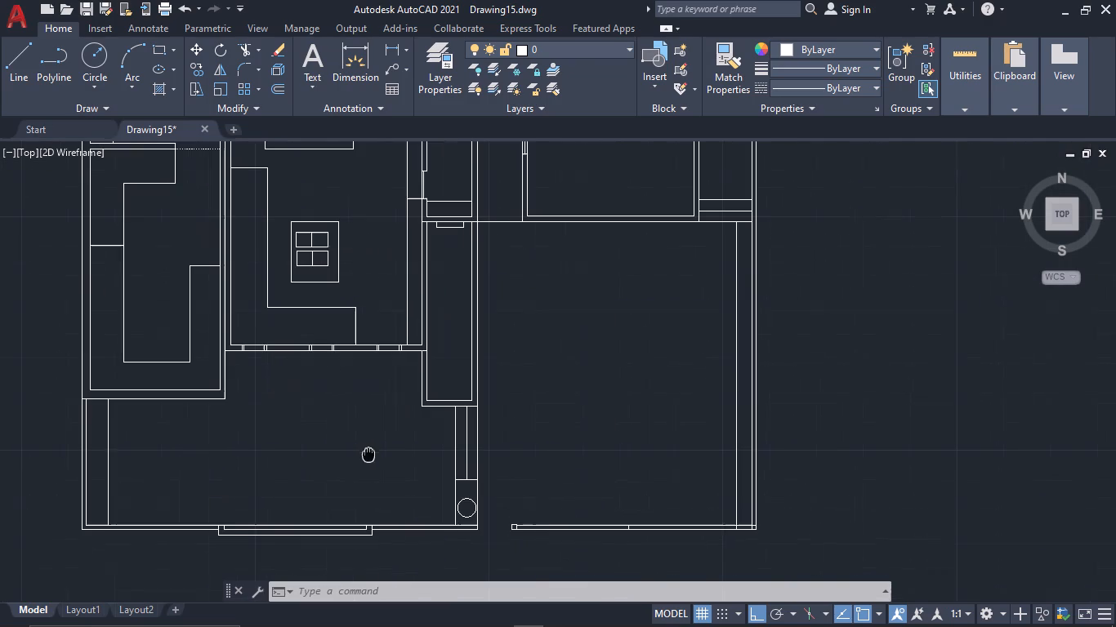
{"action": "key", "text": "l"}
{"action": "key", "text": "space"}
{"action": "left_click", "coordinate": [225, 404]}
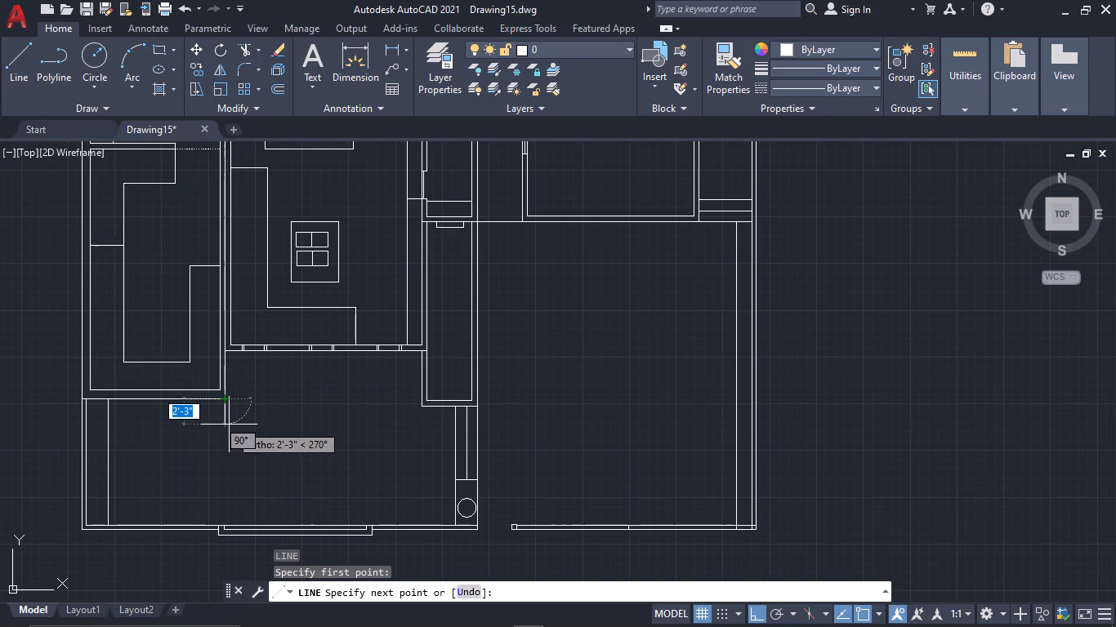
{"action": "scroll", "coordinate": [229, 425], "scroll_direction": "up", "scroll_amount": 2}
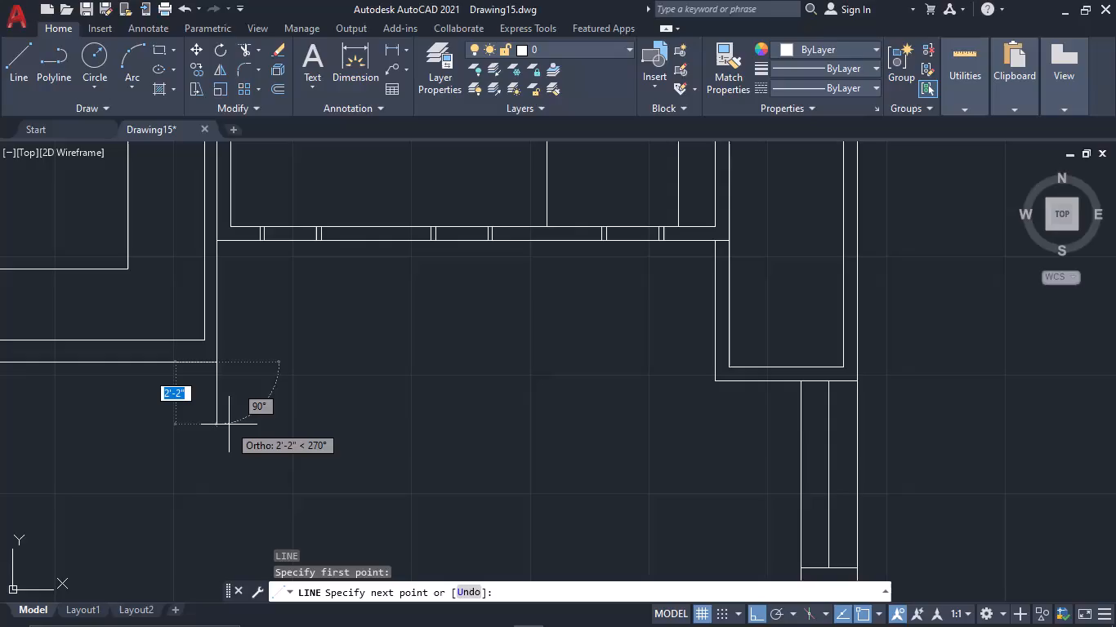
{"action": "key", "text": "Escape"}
Draw a line 17'-6" left from the narrow room's outer lower-left corner, turning up to meet the left room's outer lower-right corner.
{"action": "scroll", "coordinate": [230, 430], "scroll_direction": "down", "scroll_amount": 2}
{"action": "middle_click_drag", "start_coordinate": [237, 438], "coordinate": [297, 428]}
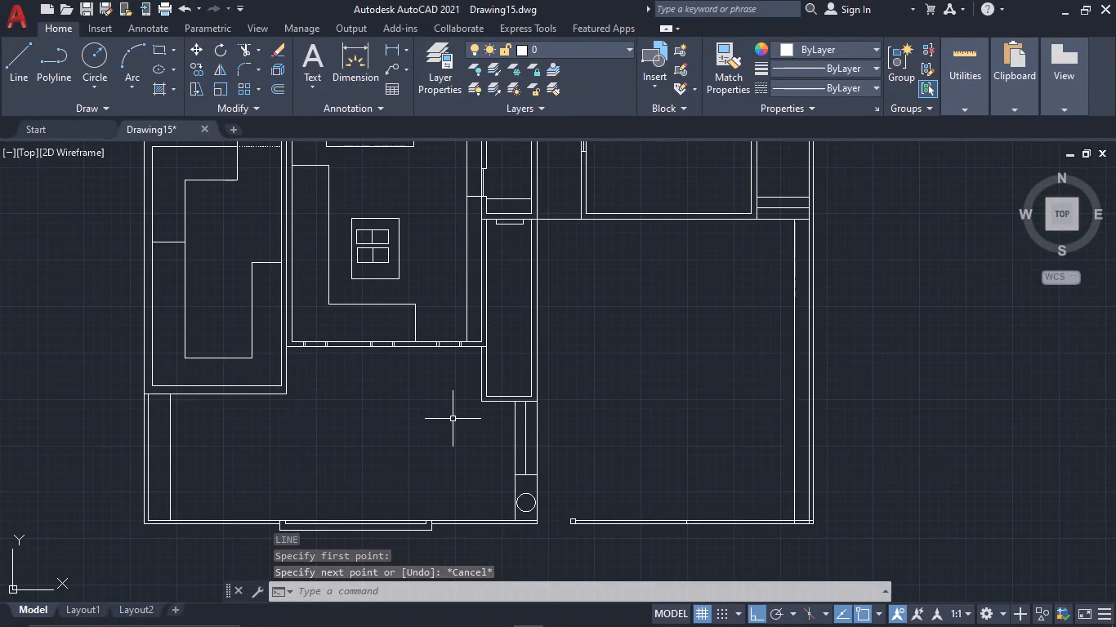
{"action": "key", "text": "l"}
{"action": "key", "text": "space"}
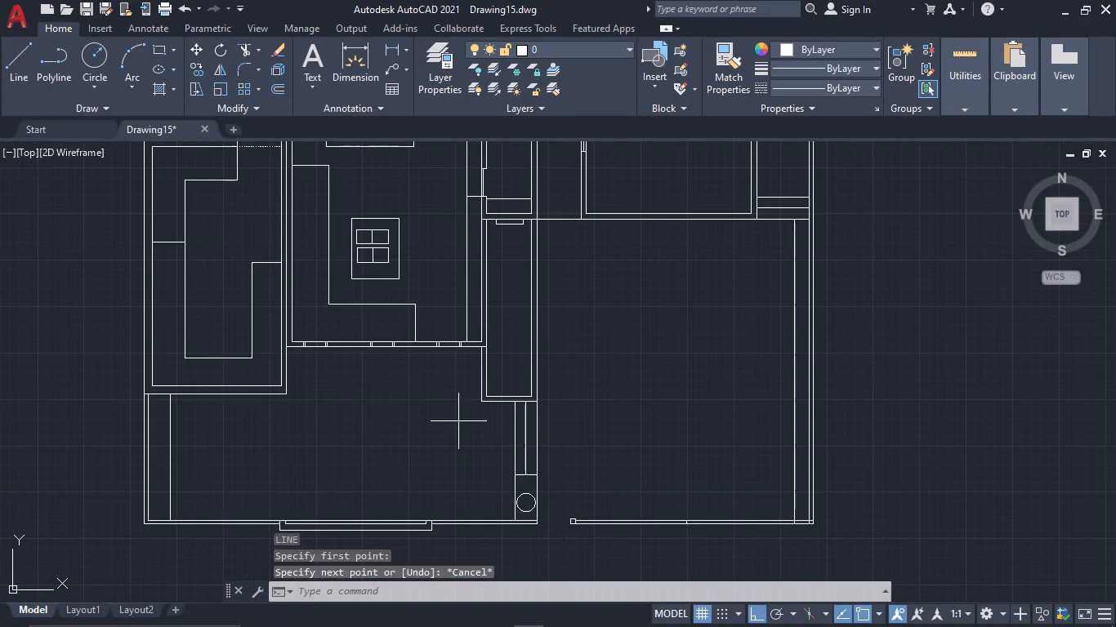
{"action": "left_click", "coordinate": [481, 402]}
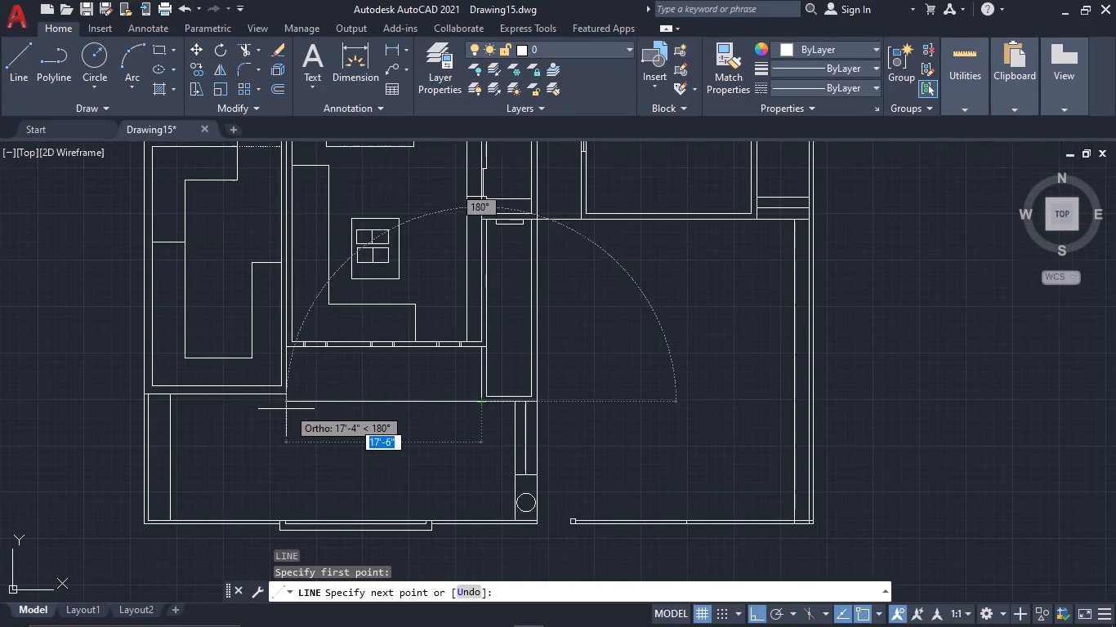
{"action": "scroll", "coordinate": [286, 409], "scroll_direction": "up", "scroll_amount": 3}
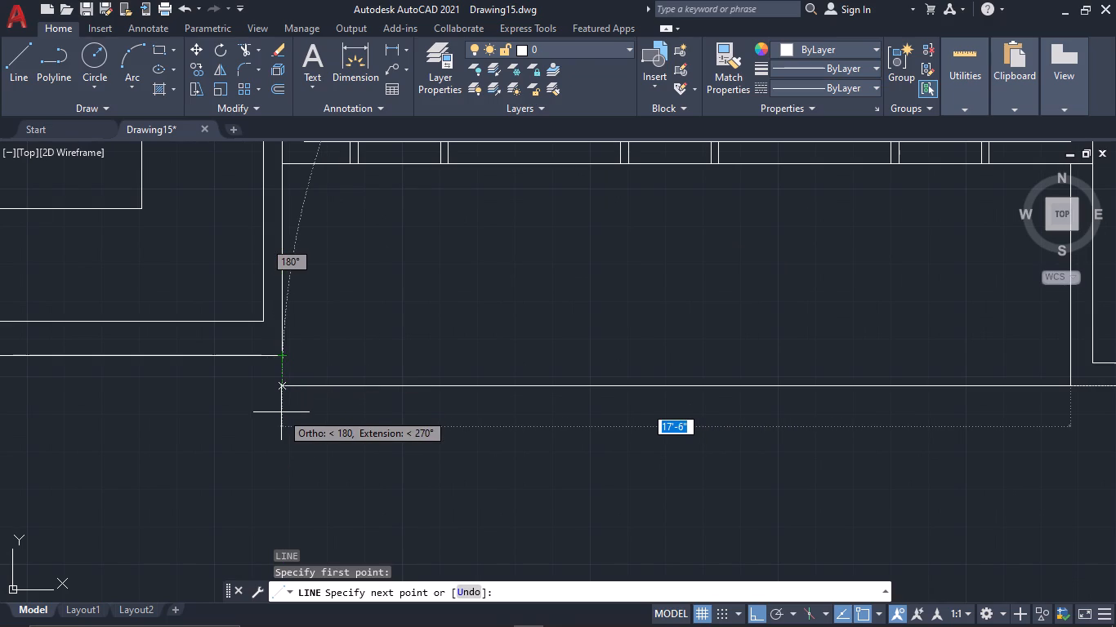
{"action": "left_click", "coordinate": [279, 396]}
{"action": "left_click", "coordinate": [286, 361]}
{"action": "key", "text": "Escape"}
{"action": "scroll", "coordinate": [350, 450], "scroll_direction": "down", "scroll_amount": 3}
{"action": "middle_click_drag", "start_coordinate": [366, 458], "coordinate": [364, 443]}
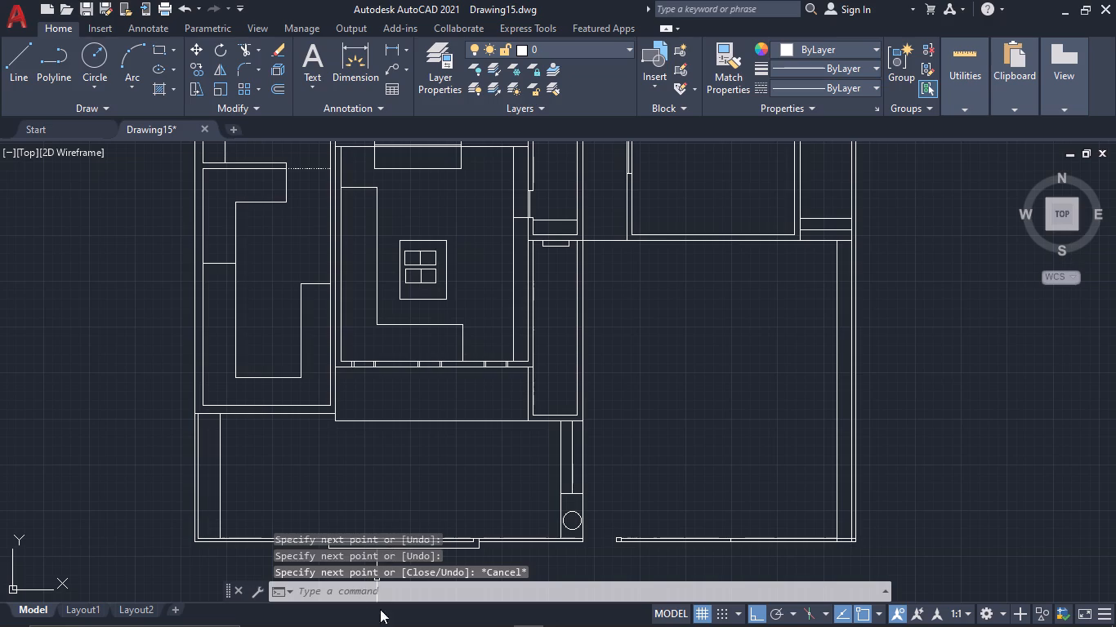
Examine the overall floor plan, from the lower outdoor areas up to the rooms along the upper boundary wall.
{"action": "middle_click_drag", "start_coordinate": [484, 486], "coordinate": [489, 454]}
{"action": "scroll", "coordinate": [489, 466], "scroll_direction": "down", "scroll_amount": 1}
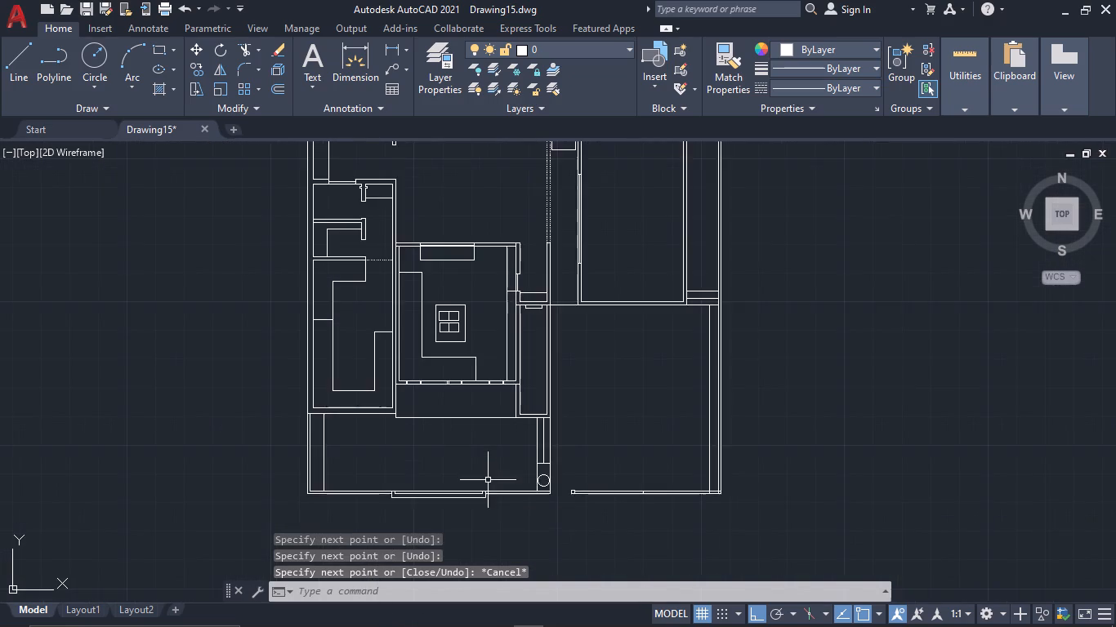
{"action": "scroll", "coordinate": [488, 481], "scroll_direction": "down", "scroll_amount": 1}
{"action": "scroll", "coordinate": [548, 412], "scroll_direction": "up", "scroll_amount": 1}
{"action": "middle_click_drag", "start_coordinate": [548, 412], "coordinate": [551, 435]}
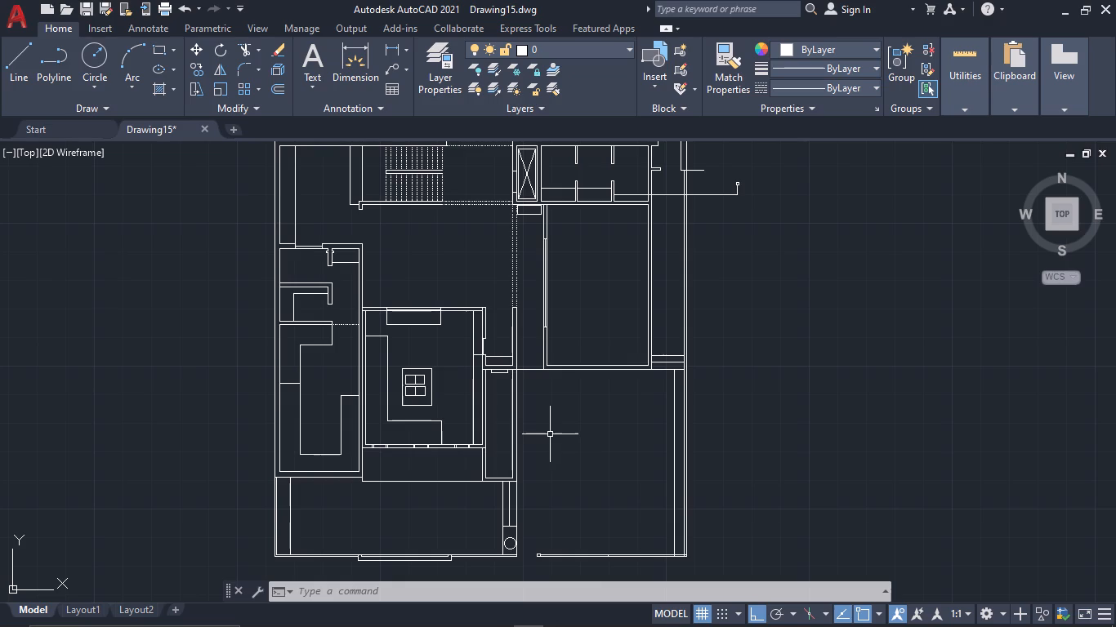
{"action": "scroll", "coordinate": [489, 449], "scroll_direction": "down", "scroll_amount": 1}
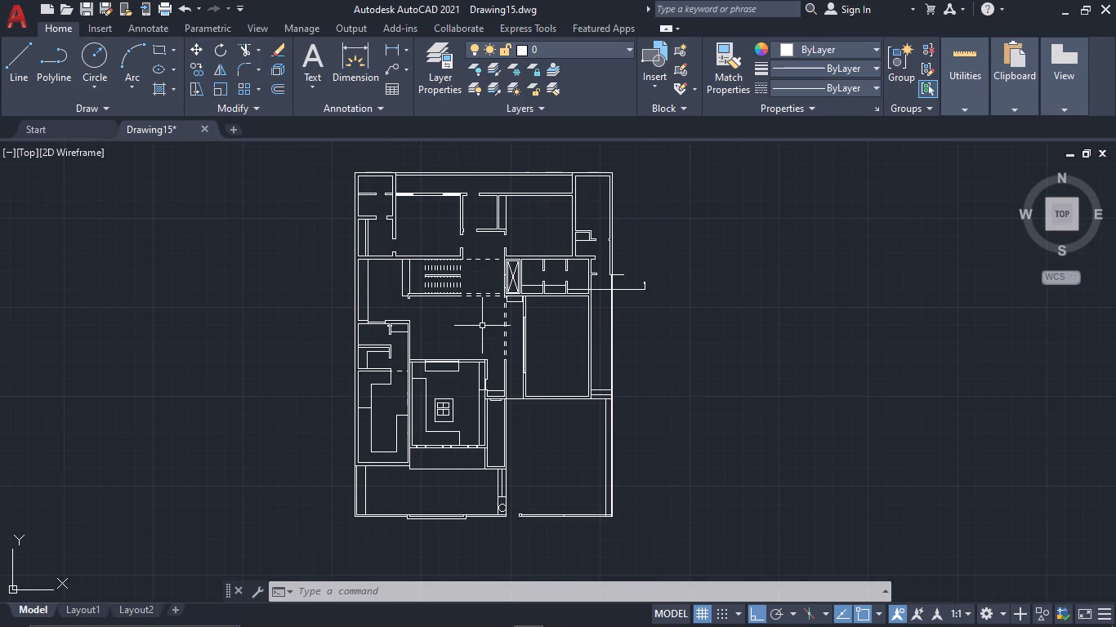
{"action": "scroll", "coordinate": [418, 249], "scroll_direction": "up", "scroll_amount": 1}
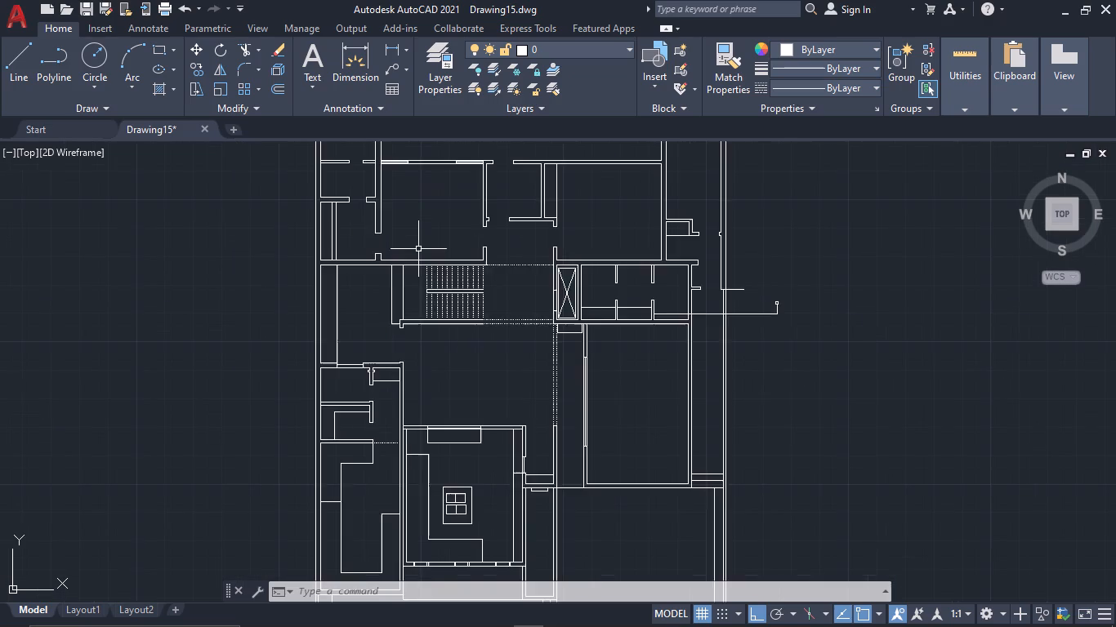
{"action": "scroll", "coordinate": [418, 249], "scroll_direction": "up", "scroll_amount": 1}
{"action": "middle_click_drag", "start_coordinate": [419, 250], "coordinate": [468, 407]}
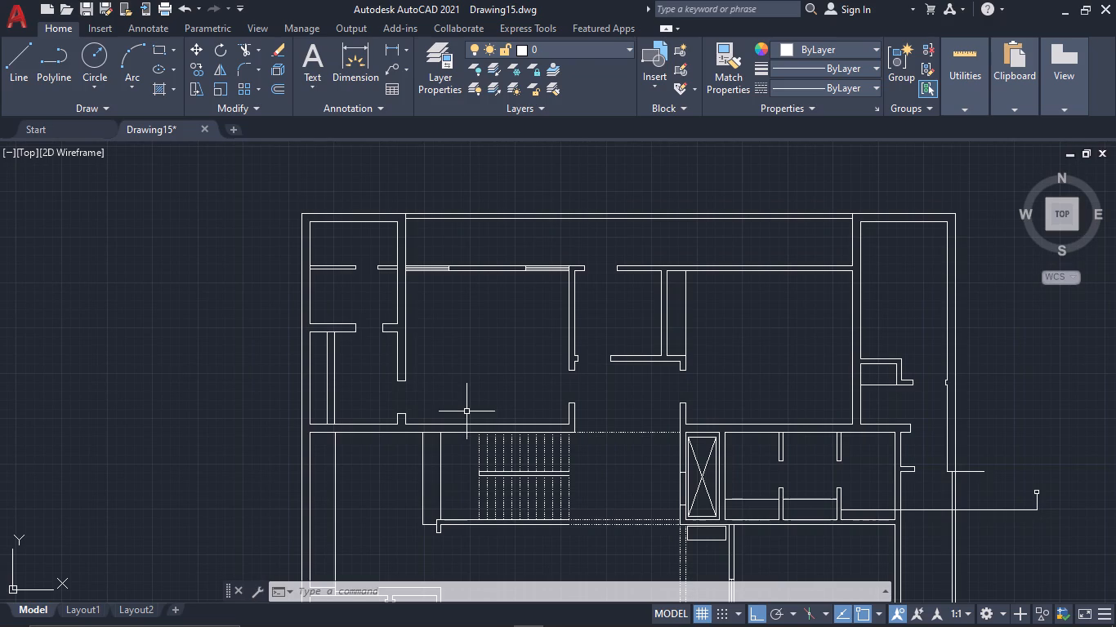
{"action": "middle_click_drag", "start_coordinate": [449, 316], "coordinate": [480, 419]}
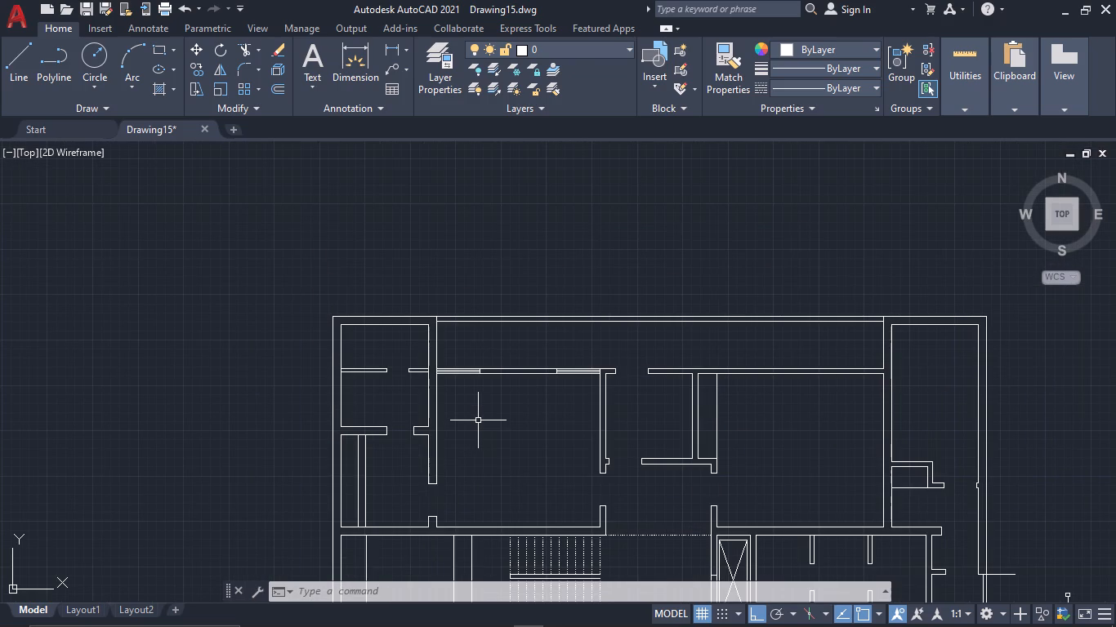
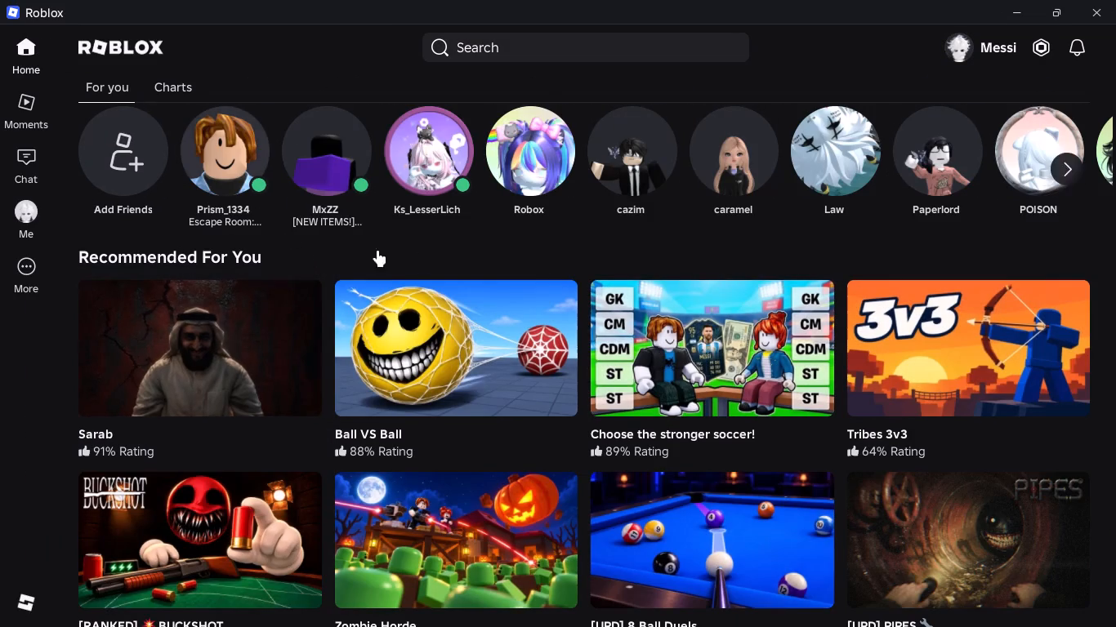
{"action": "left_click", "coordinate": [516, 180]}
{"action": "left_click", "coordinate": [515, 177]}
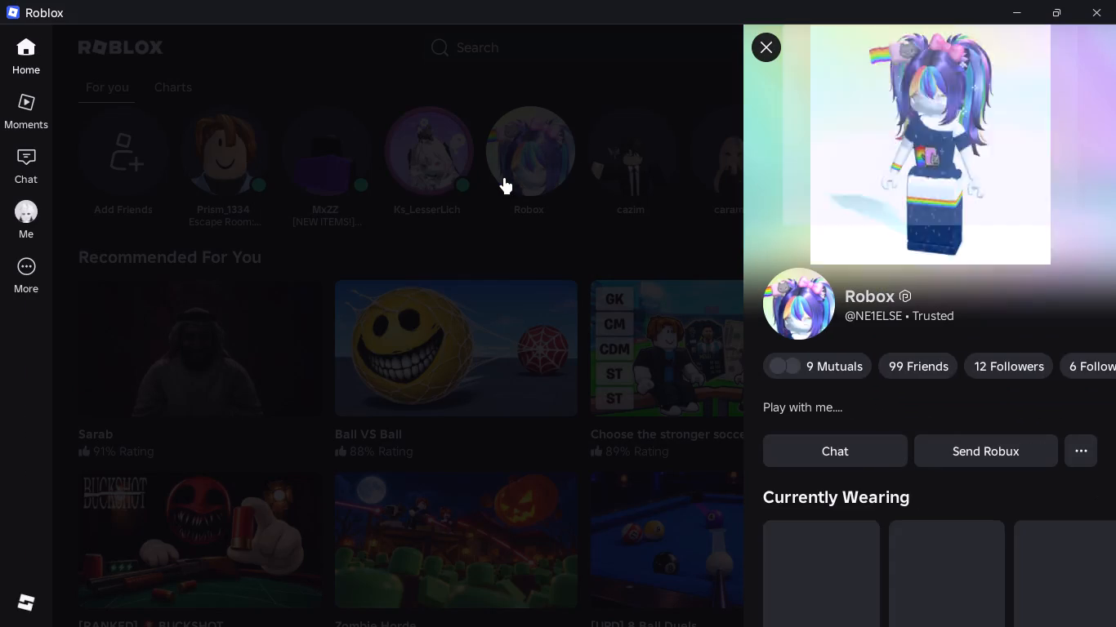
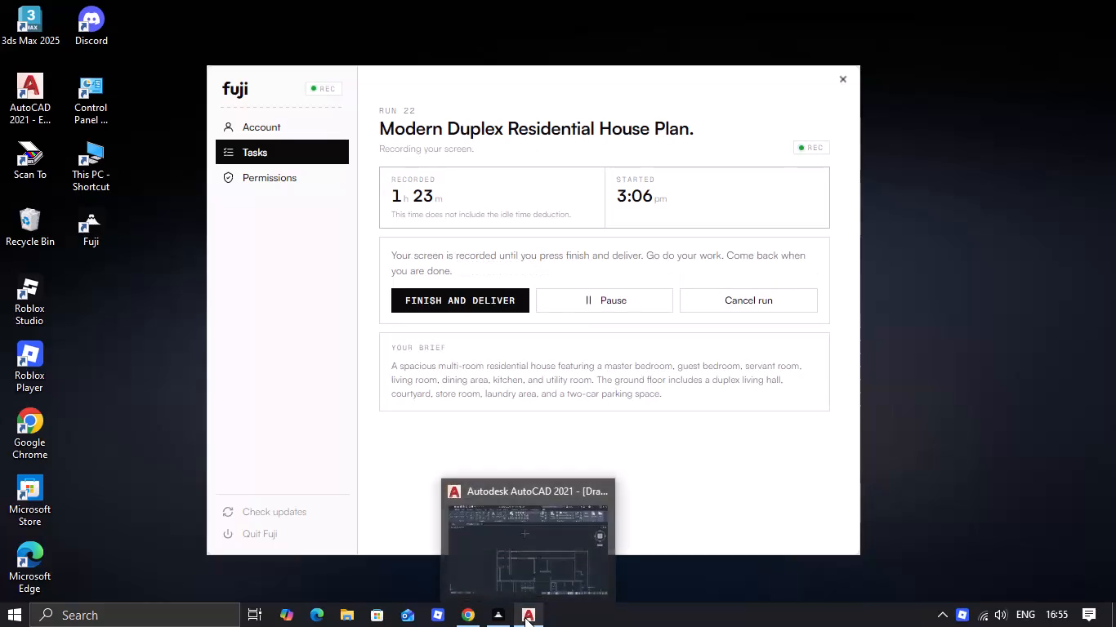
Switch back to AutoCAD and bring the upper rooms and staircase of the Drawing15 floor plan into view.
{"action": "left_click", "coordinate": [525, 617]}
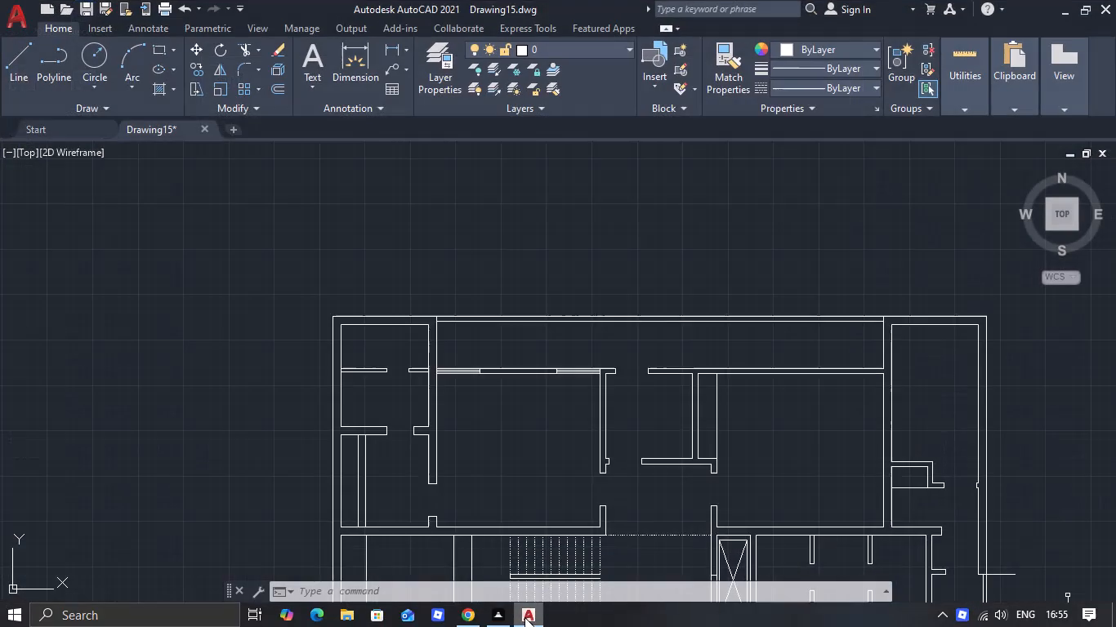
{"action": "scroll", "coordinate": [582, 420], "scroll_direction": "down", "scroll_amount": 1}
{"action": "middle_click_drag", "start_coordinate": [582, 420], "coordinate": [515, 329]}
{"action": "scroll", "coordinate": [515, 329], "scroll_direction": "up", "scroll_amount": 1}
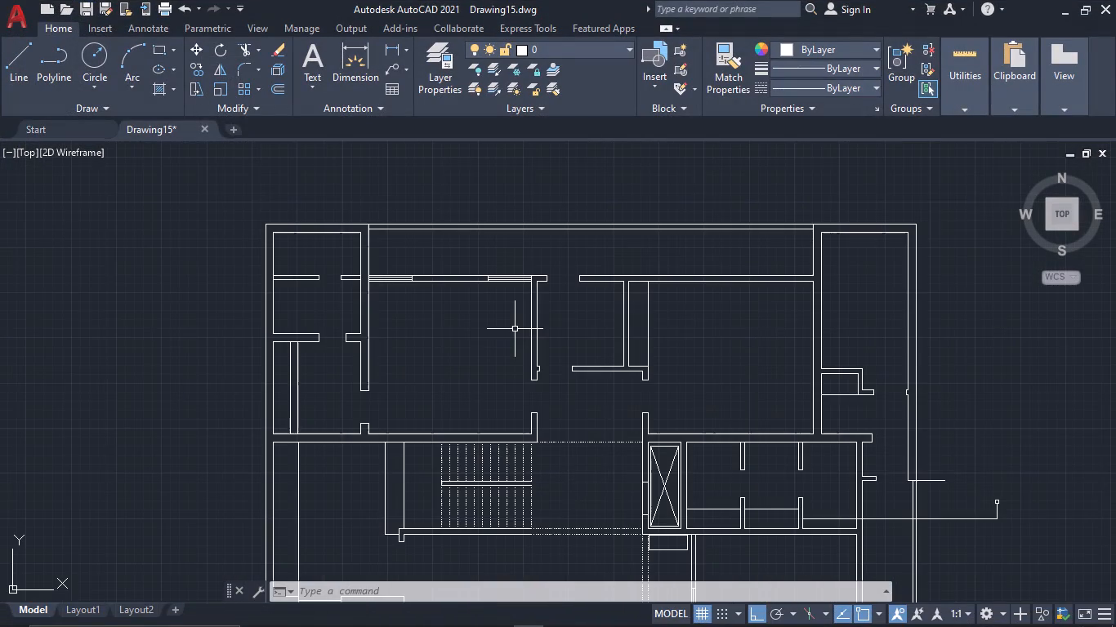
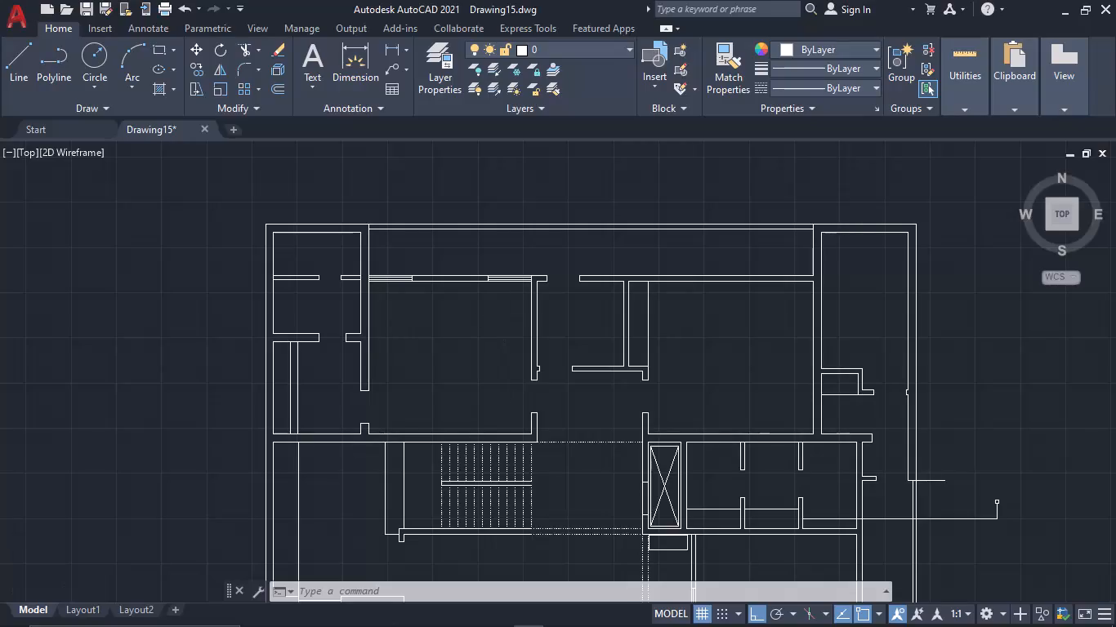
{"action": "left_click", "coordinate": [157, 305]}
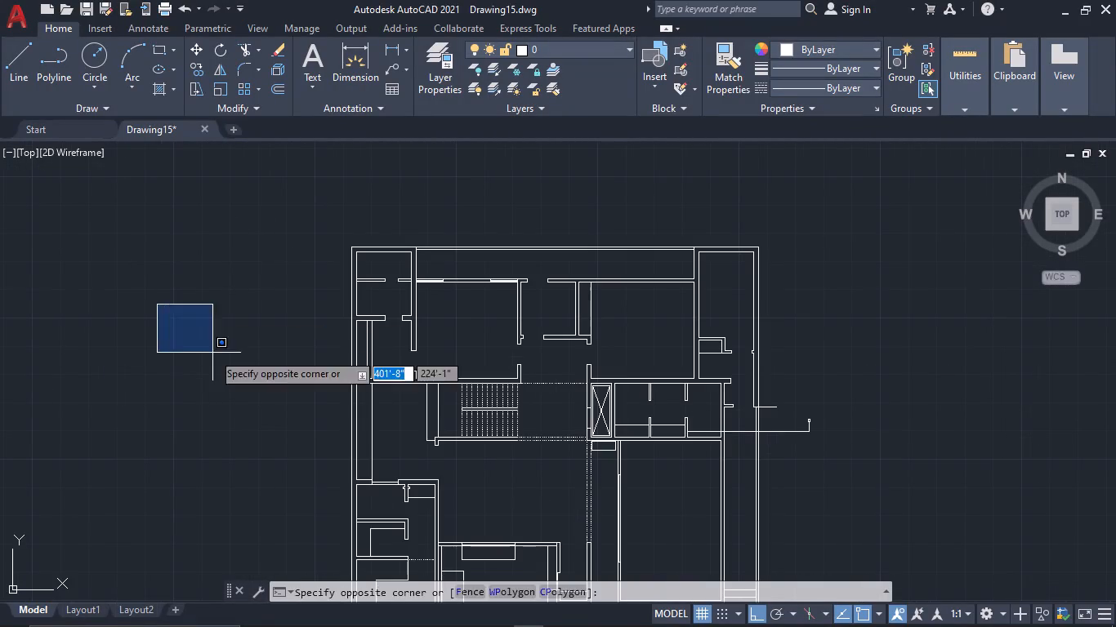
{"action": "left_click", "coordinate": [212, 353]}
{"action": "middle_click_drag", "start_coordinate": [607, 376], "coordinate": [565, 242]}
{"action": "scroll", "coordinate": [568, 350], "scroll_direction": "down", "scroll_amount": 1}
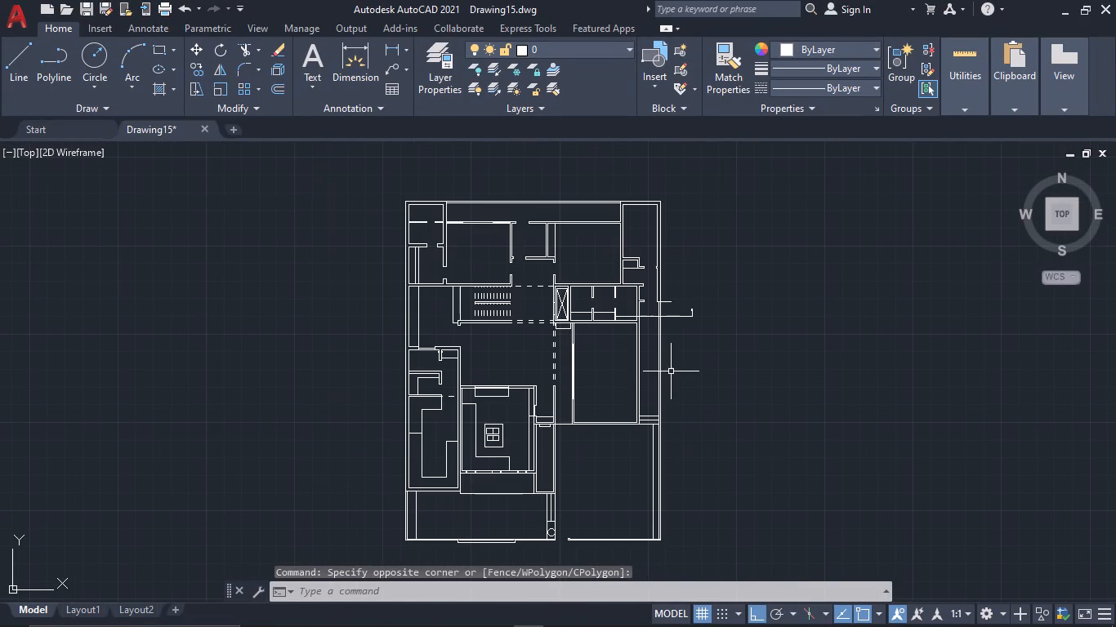
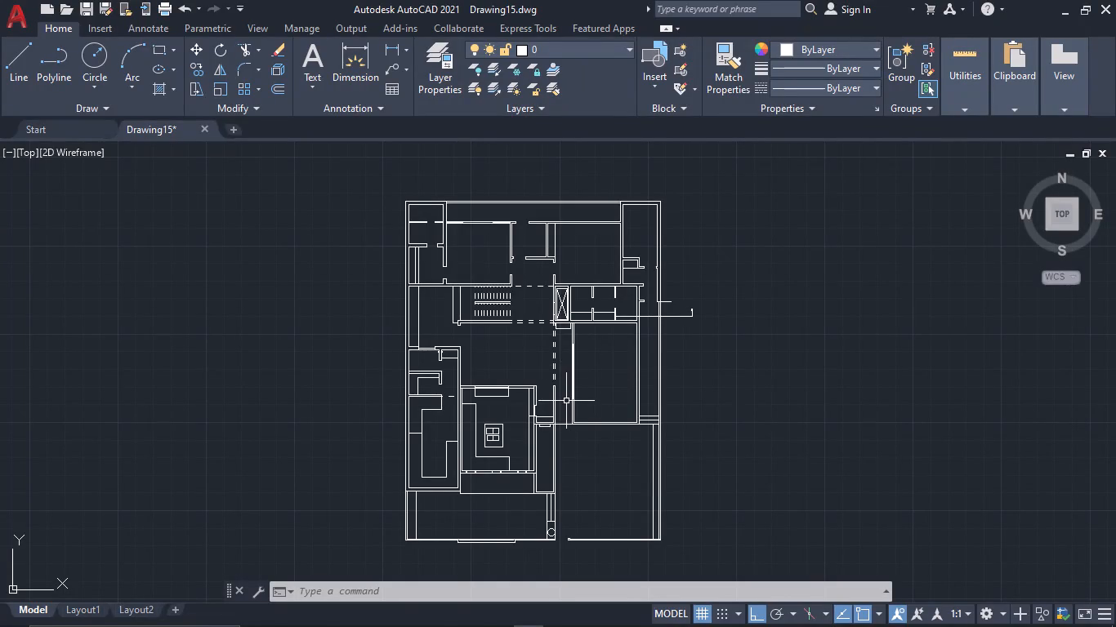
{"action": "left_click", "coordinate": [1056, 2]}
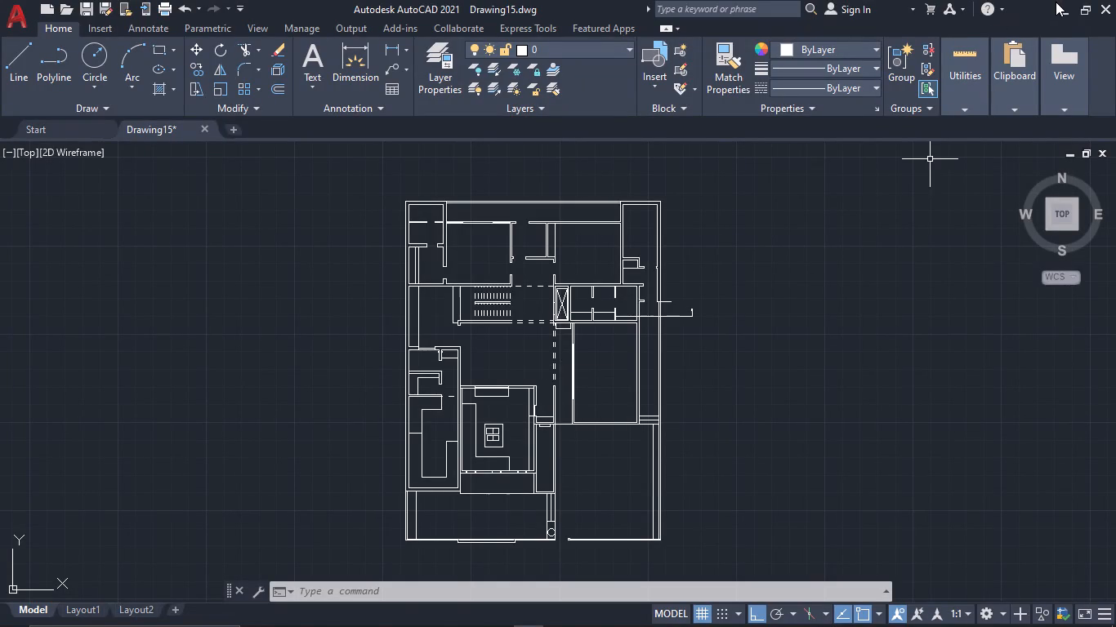
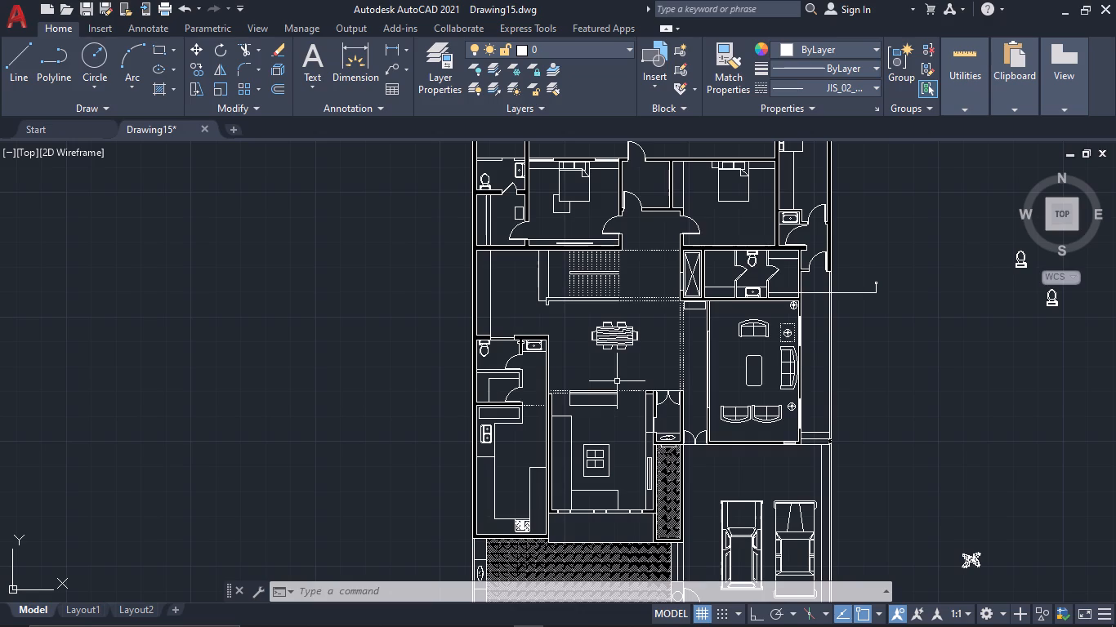
Draw a small dashed rectangle on the floor of the eastern upper bedroom, between the wardrobe line and the bed.
{"action": "scroll", "coordinate": [708, 296], "scroll_direction": "down", "scroll_amount": 1}
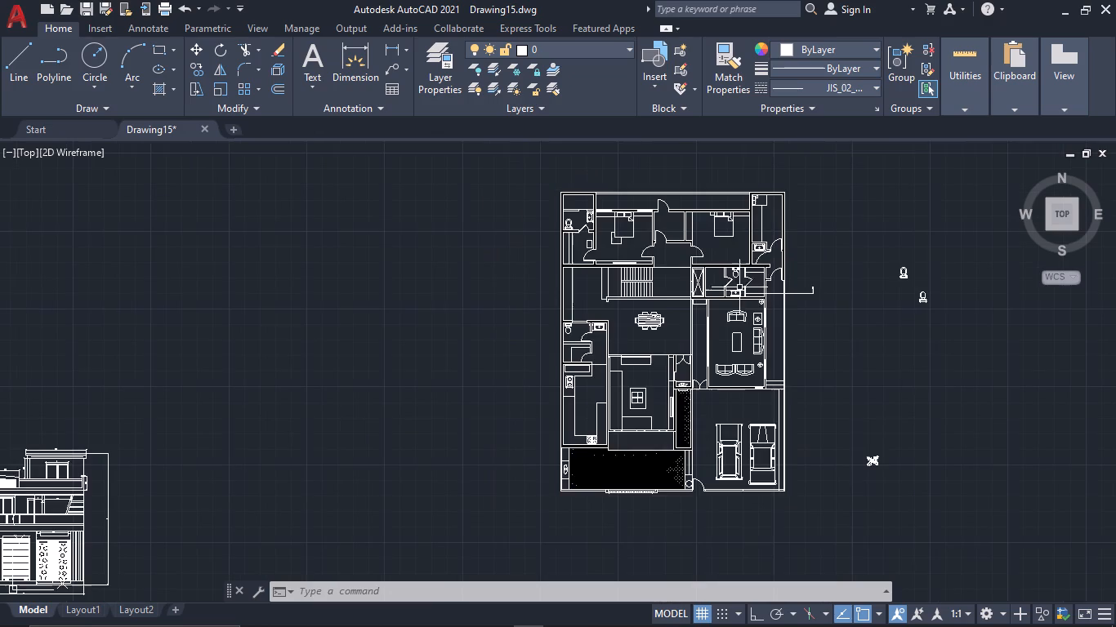
{"action": "middle_click_drag", "start_coordinate": [725, 256], "coordinate": [692, 349]}
{"action": "scroll", "coordinate": [657, 325], "scroll_direction": "up", "scroll_amount": 2}
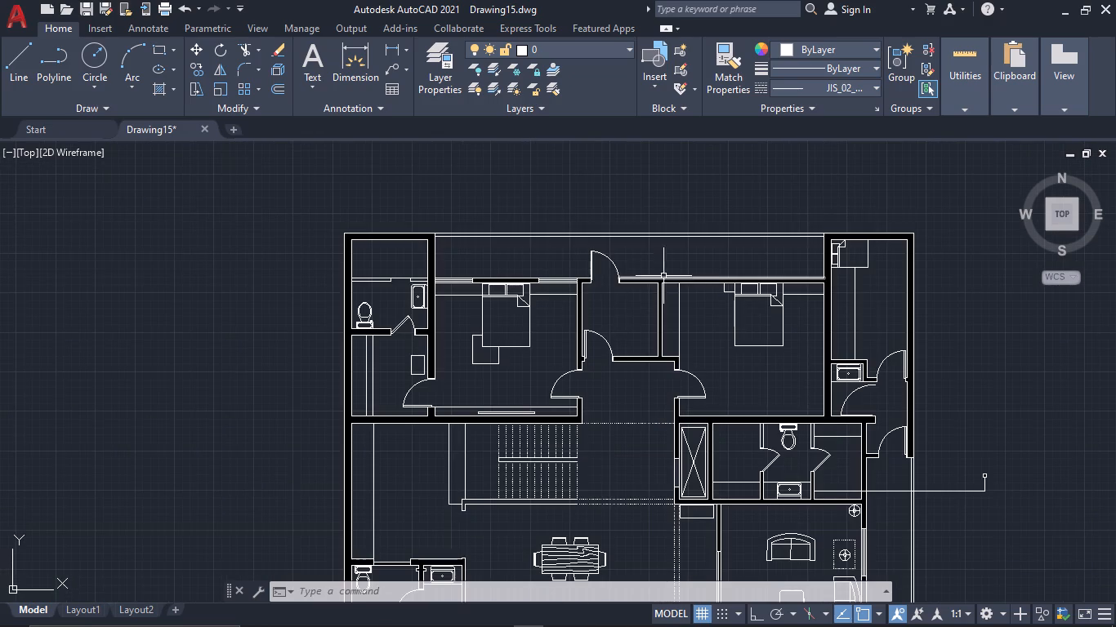
{"action": "scroll", "coordinate": [663, 276], "scroll_direction": "up", "scroll_amount": 3}
{"action": "scroll", "coordinate": [667, 303], "scroll_direction": "down", "scroll_amount": 3}
{"action": "middle_click_drag", "start_coordinate": [756, 345], "coordinate": [610, 344]}
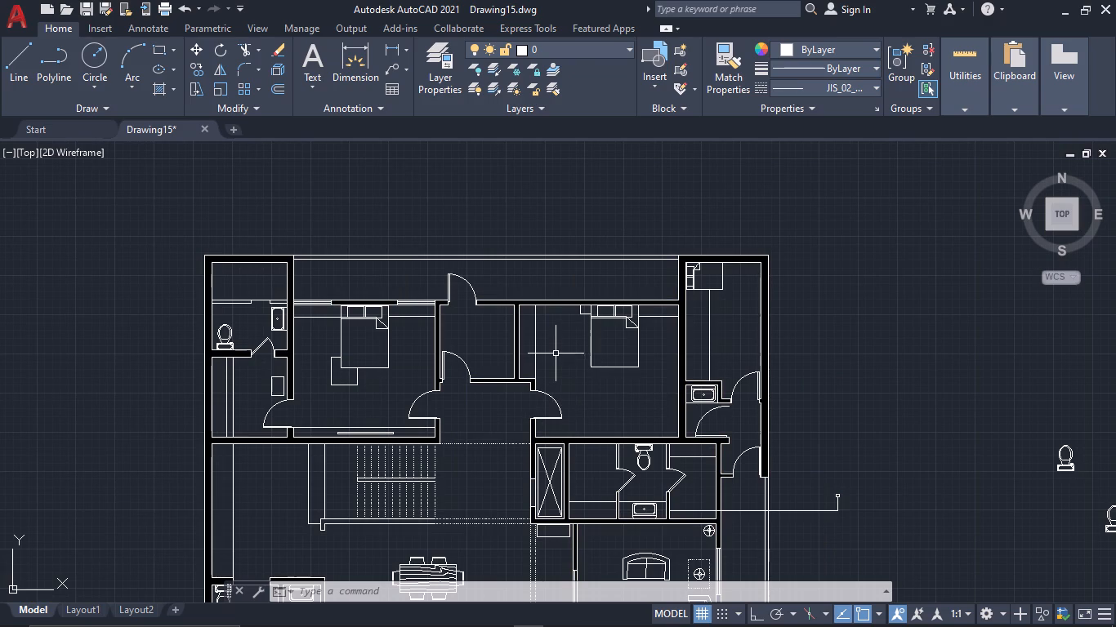
{"action": "type", "text": "RE"}
{"action": "key", "text": "c"}
{"action": "key", "text": "space"}
{"action": "middle_click_drag", "start_coordinate": [540, 317], "coordinate": [540, 348]}
{"action": "scroll", "coordinate": [540, 348], "scroll_direction": "up", "scroll_amount": 4}
{"action": "left_click", "coordinate": [512, 290]}
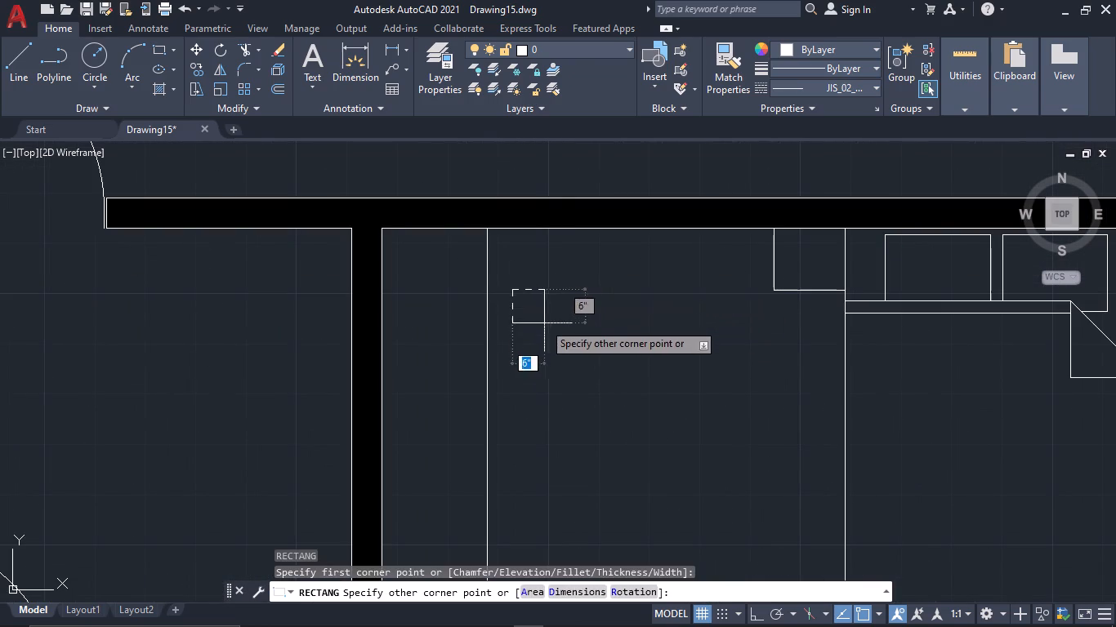
{"action": "left_click", "coordinate": [584, 368]}
{"action": "middle_click_drag", "start_coordinate": [579, 400], "coordinate": [569, 359]}
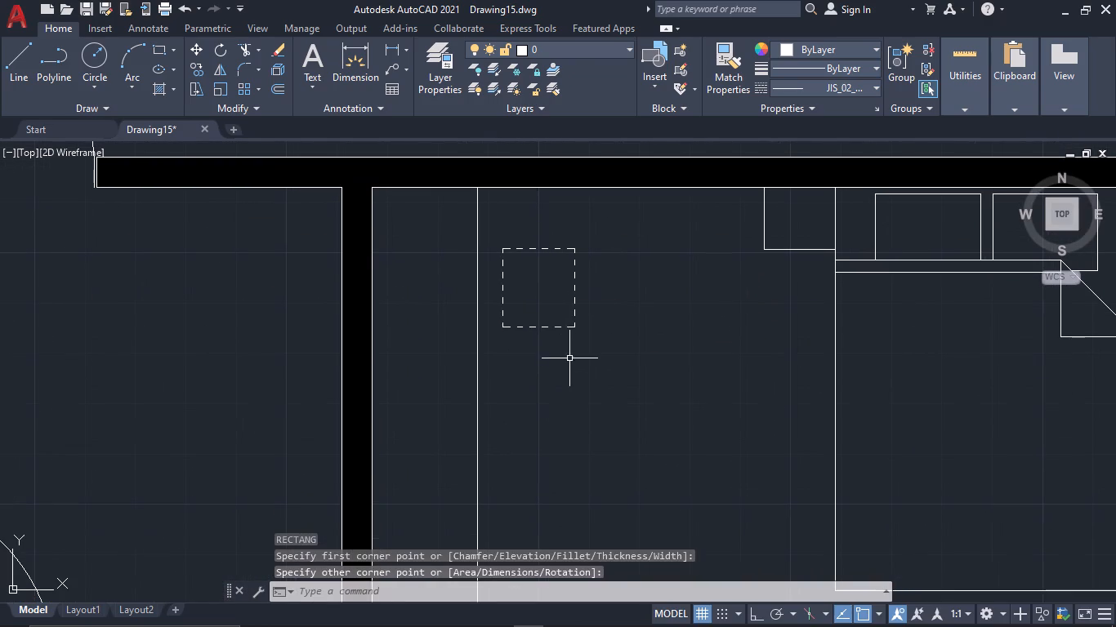
Copy the small dashed rectangle and paste the duplicate directly below the original in the bedroom.
{"action": "left_click_drag", "start_coordinate": [569, 358], "coordinate": [566, 342]}
{"action": "left_click", "coordinate": [554, 312]}
{"action": "key", "text": "ctrl+c"}
{"action": "key", "text": "ctrl+v"}
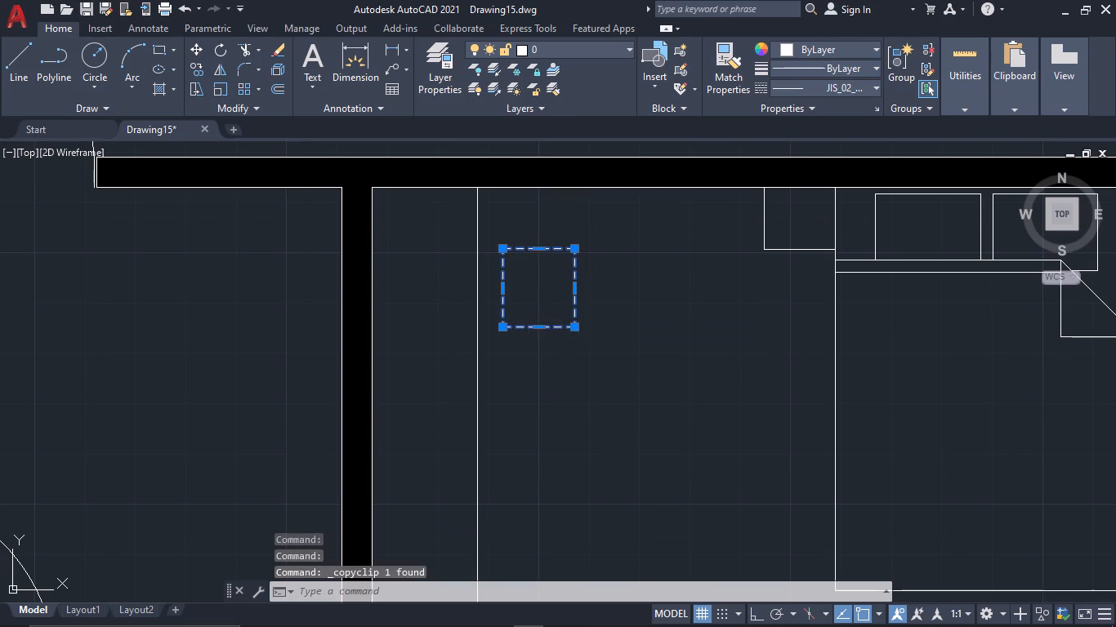
{"action": "left_click", "coordinate": [500, 468]}
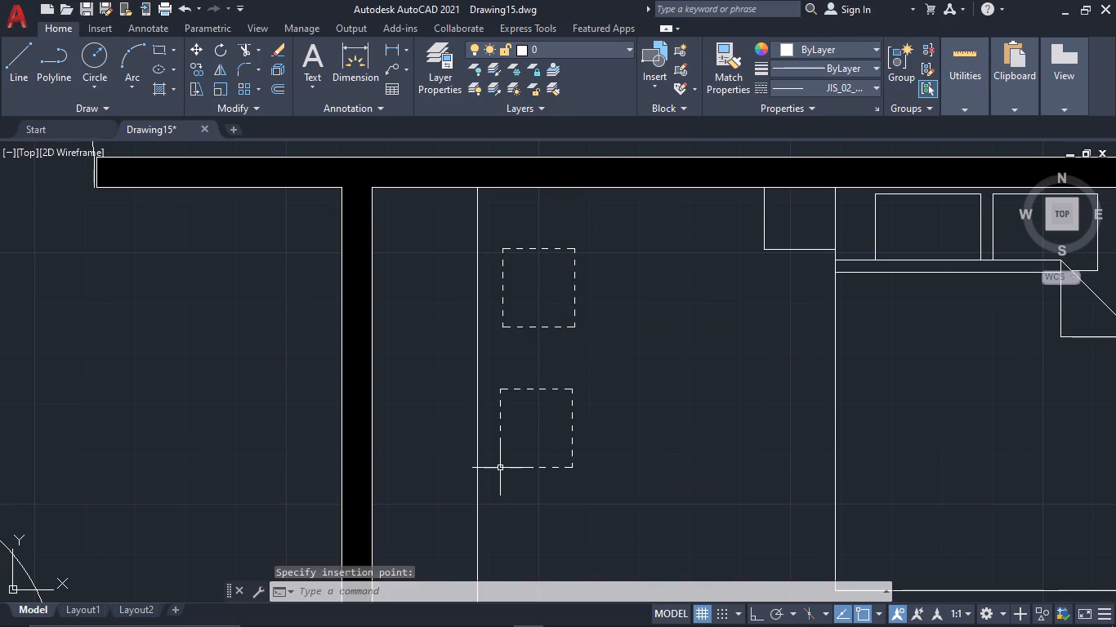
Draw a vertical line across the wall between the eastern bedroom and its dressing area, 6" from the dressing area's inner corner.
{"action": "scroll", "coordinate": [631, 474], "scroll_direction": "down", "scroll_amount": 3}
{"action": "middle_click_drag", "start_coordinate": [631, 474], "coordinate": [588, 402]}
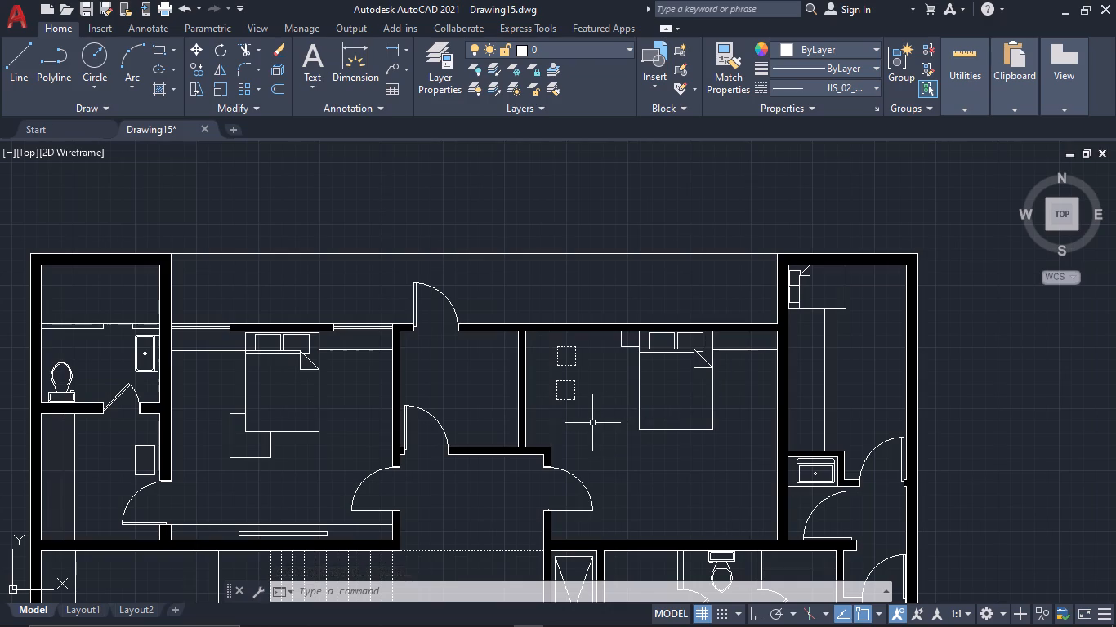
{"action": "scroll", "coordinate": [639, 422], "scroll_direction": "down", "scroll_amount": 1}
{"action": "scroll", "coordinate": [707, 455], "scroll_direction": "down", "scroll_amount": 1}
{"action": "middle_click_drag", "start_coordinate": [699, 459], "coordinate": [558, 236]}
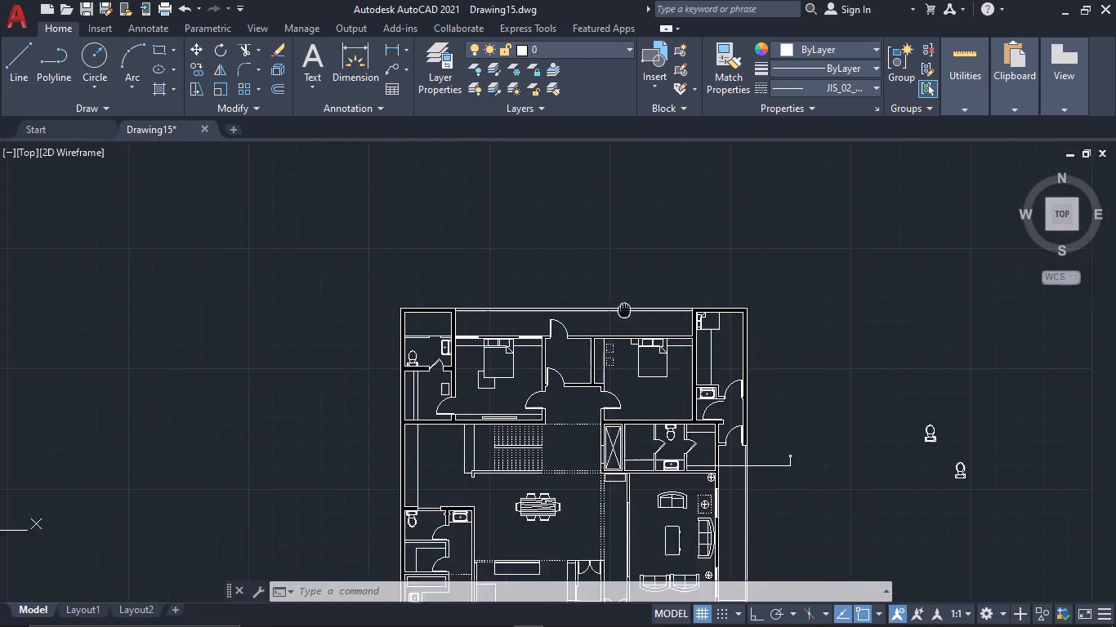
{"action": "middle_click_drag", "start_coordinate": [558, 236], "coordinate": [558, 235]}
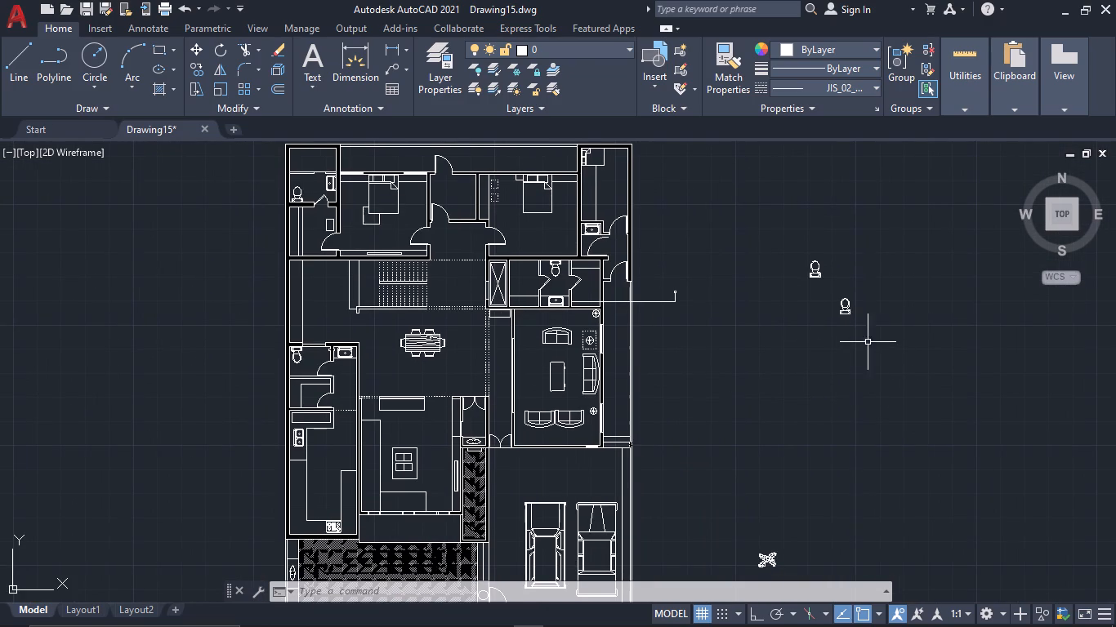
{"action": "scroll", "coordinate": [509, 273], "scroll_direction": "up", "scroll_amount": 4}
{"action": "middle_click_drag", "start_coordinate": [509, 273], "coordinate": [502, 368]}
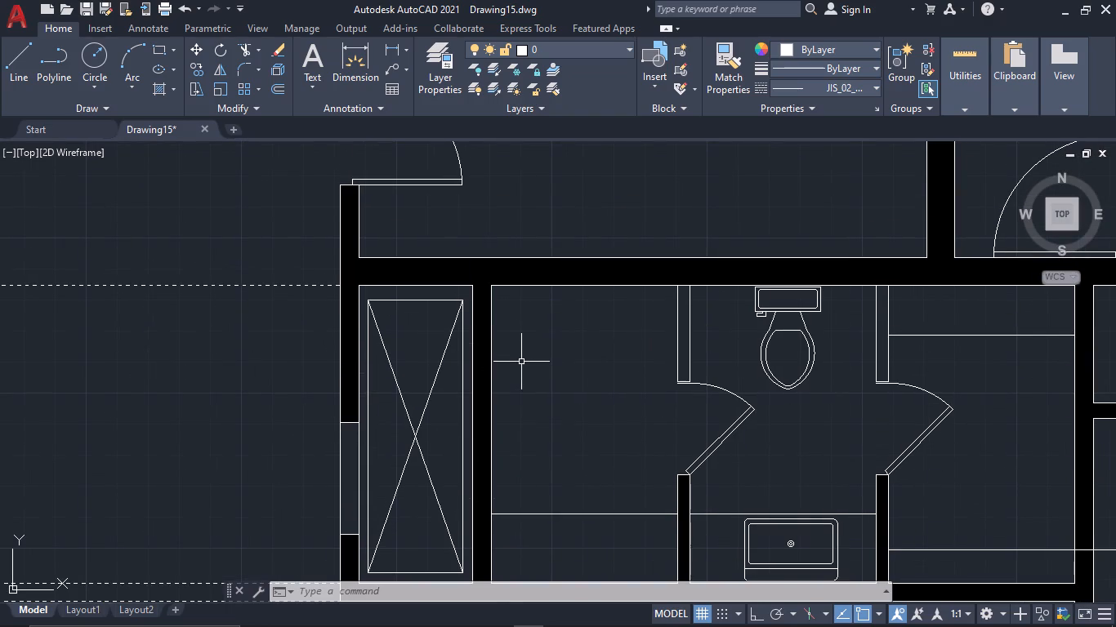
{"action": "key", "text": "l"}
{"action": "key", "text": "space"}
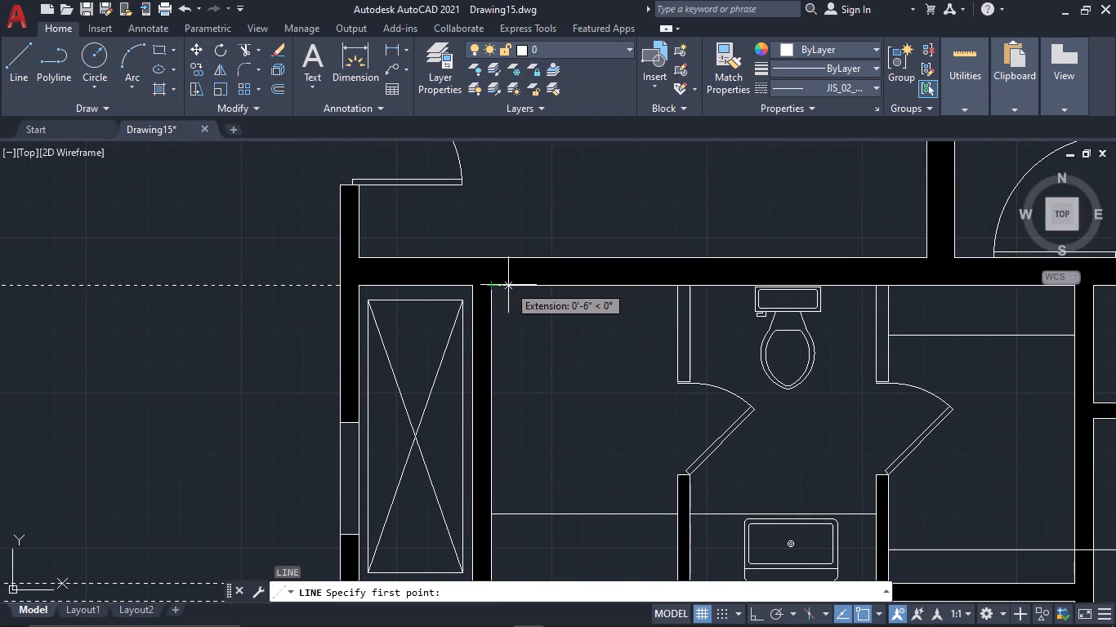
{"action": "left_click", "coordinate": [509, 286]}
{"action": "left_click", "coordinate": [509, 229]}
{"action": "key", "text": "Escape"}
Offset the vertical line 3' to the east to mark the other side of the door opening.
{"action": "left_click", "coordinate": [533, 232]}
{"action": "left_click", "coordinate": [480, 232]}
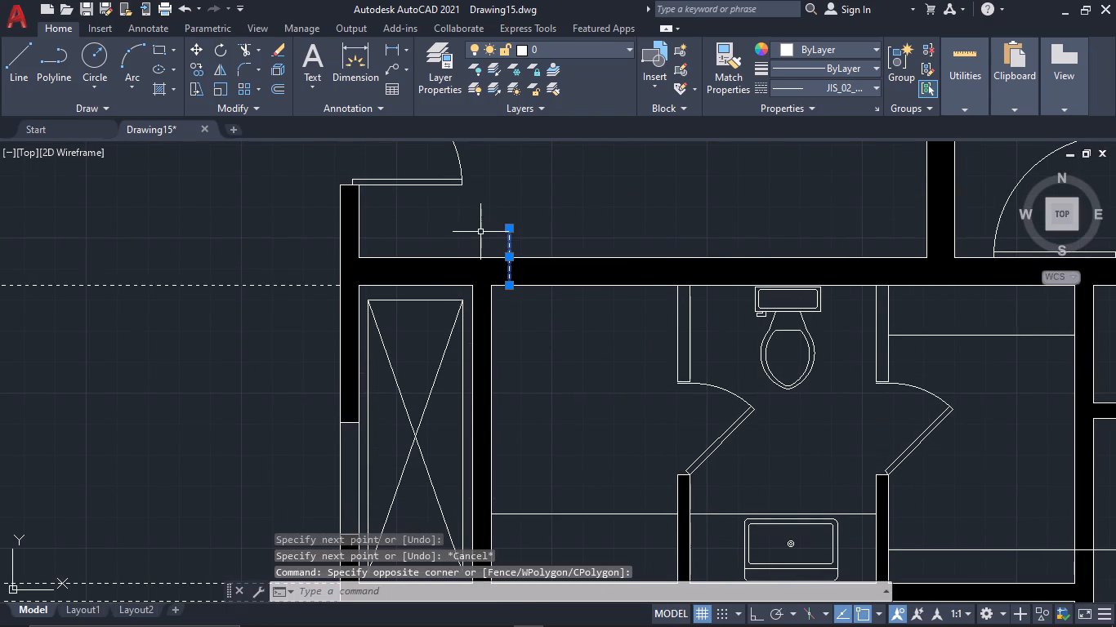
{"action": "type", "text": "OF 3'"}
{"action": "key", "text": "space"}
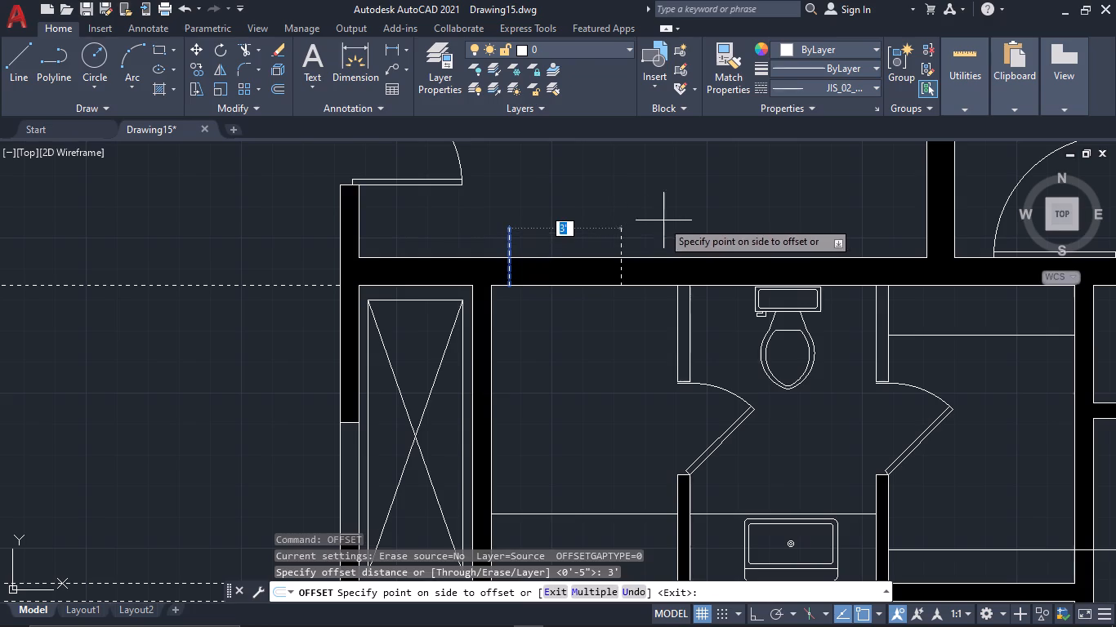
{"action": "left_click", "coordinate": [667, 220]}
{"action": "key", "text": "Escape"}
Trim the wall lines between the two opening lines and the opening lines' excess above the wall.
{"action": "key", "text": "t"}
{"action": "key", "text": "r"}
{"action": "key", "text": "space"}
{"action": "left_click_drag", "start_coordinate": [578, 316], "coordinate": [576, 188]}
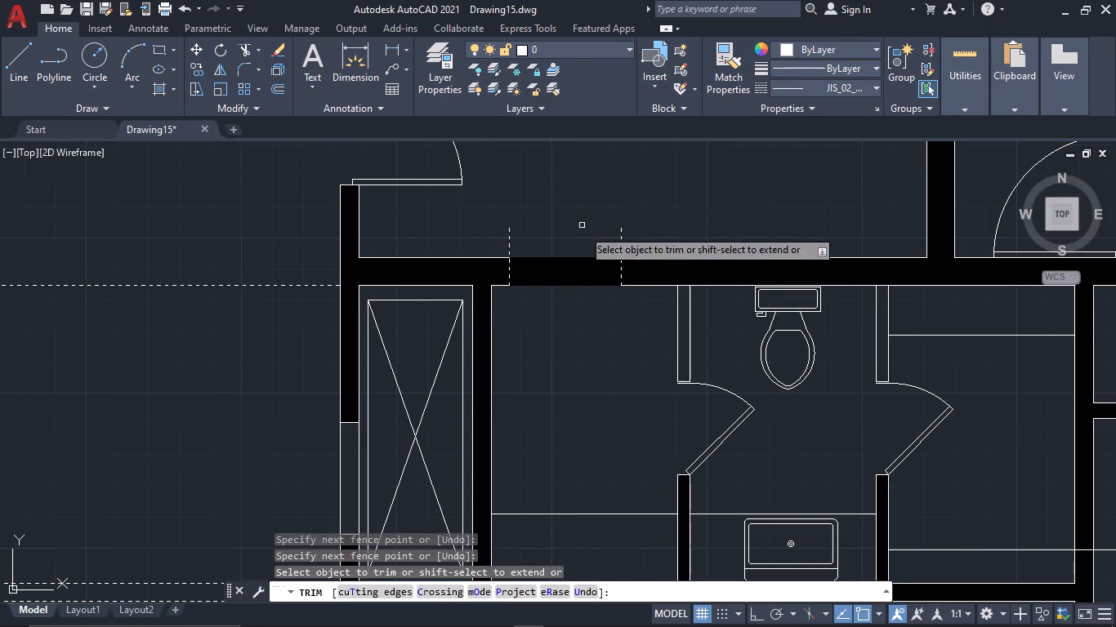
{"action": "left_click_drag", "start_coordinate": [497, 241], "coordinate": [706, 247]}
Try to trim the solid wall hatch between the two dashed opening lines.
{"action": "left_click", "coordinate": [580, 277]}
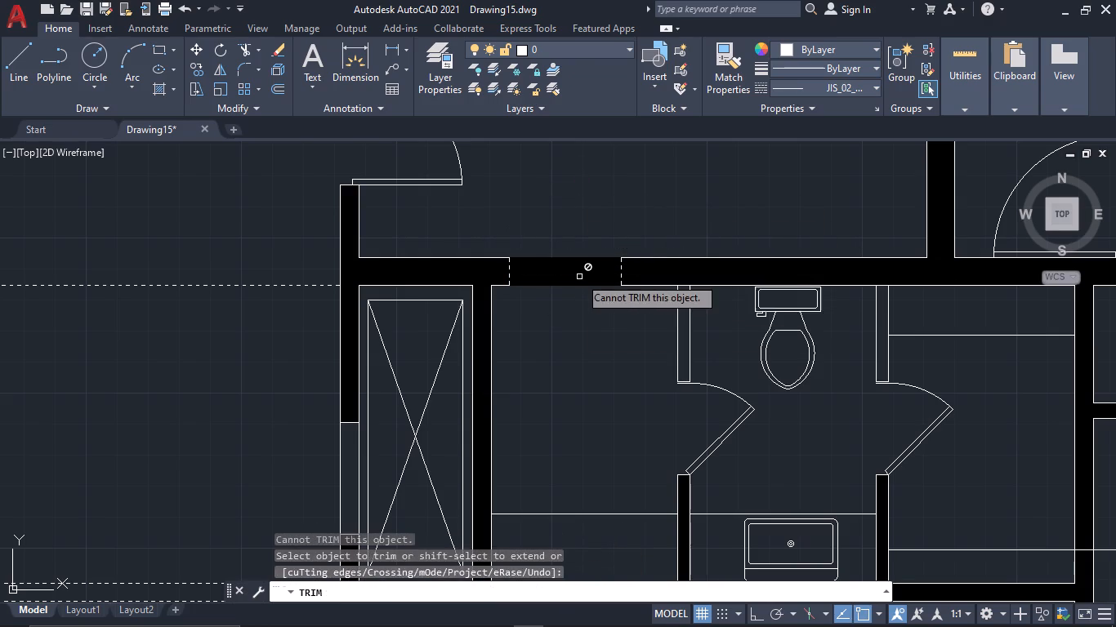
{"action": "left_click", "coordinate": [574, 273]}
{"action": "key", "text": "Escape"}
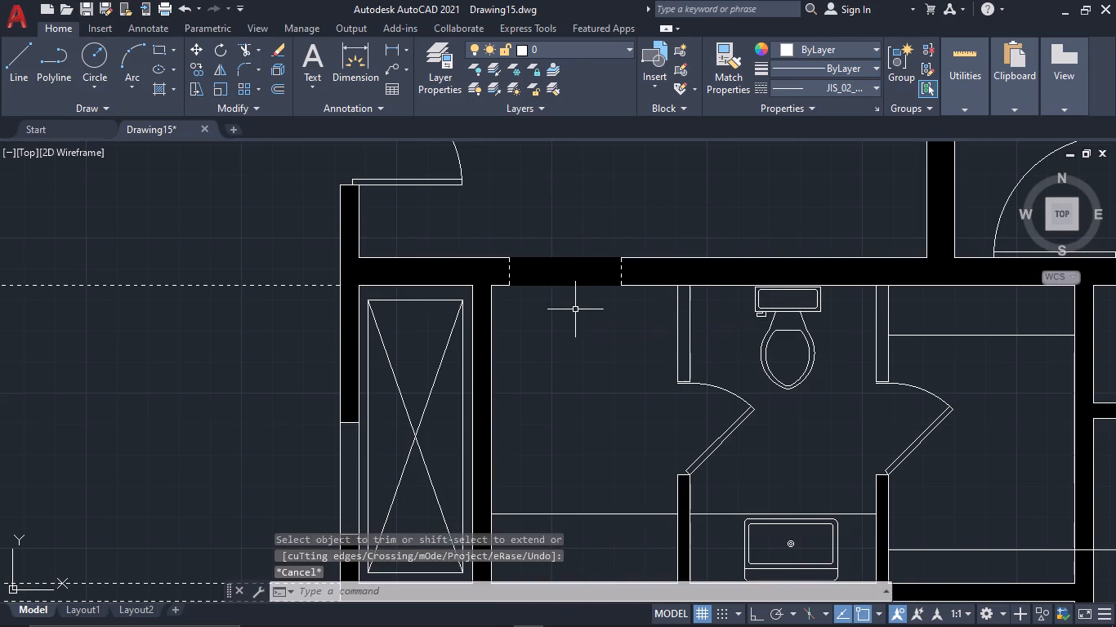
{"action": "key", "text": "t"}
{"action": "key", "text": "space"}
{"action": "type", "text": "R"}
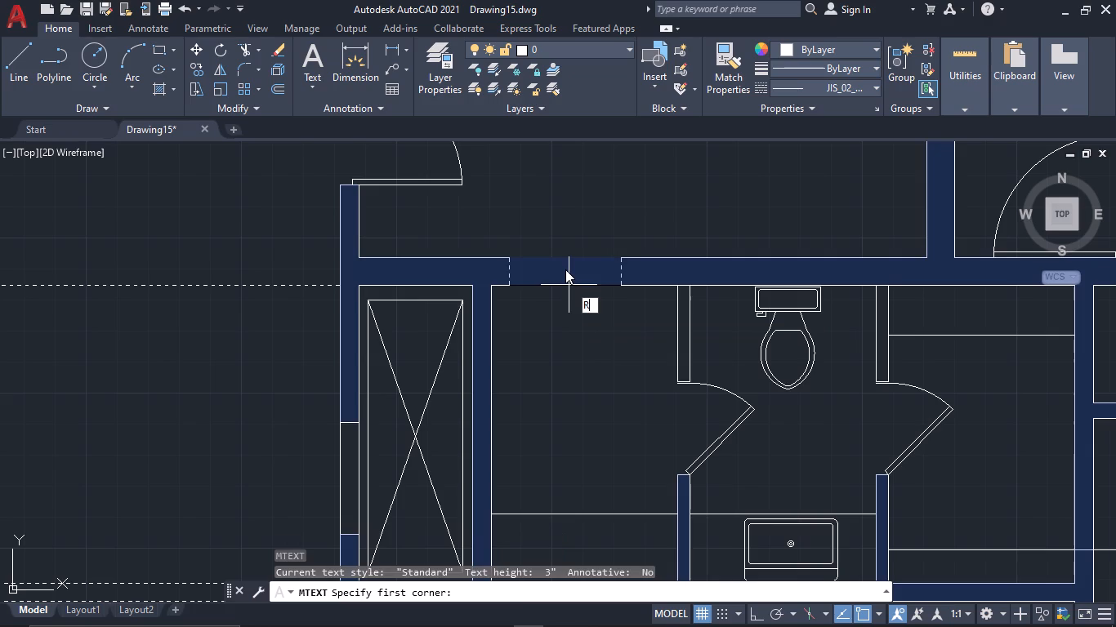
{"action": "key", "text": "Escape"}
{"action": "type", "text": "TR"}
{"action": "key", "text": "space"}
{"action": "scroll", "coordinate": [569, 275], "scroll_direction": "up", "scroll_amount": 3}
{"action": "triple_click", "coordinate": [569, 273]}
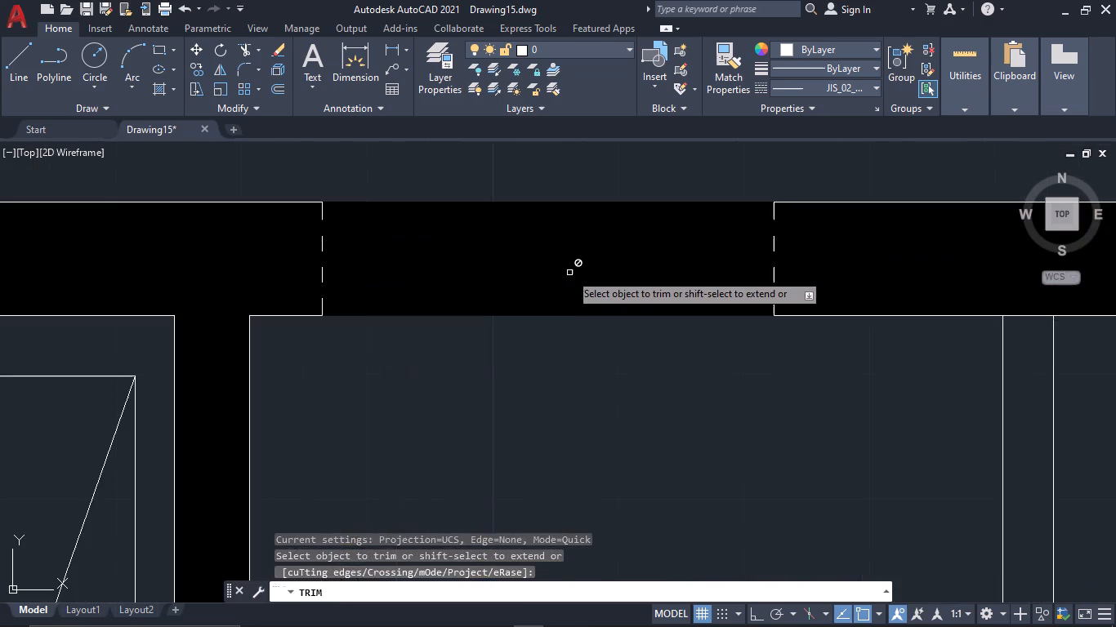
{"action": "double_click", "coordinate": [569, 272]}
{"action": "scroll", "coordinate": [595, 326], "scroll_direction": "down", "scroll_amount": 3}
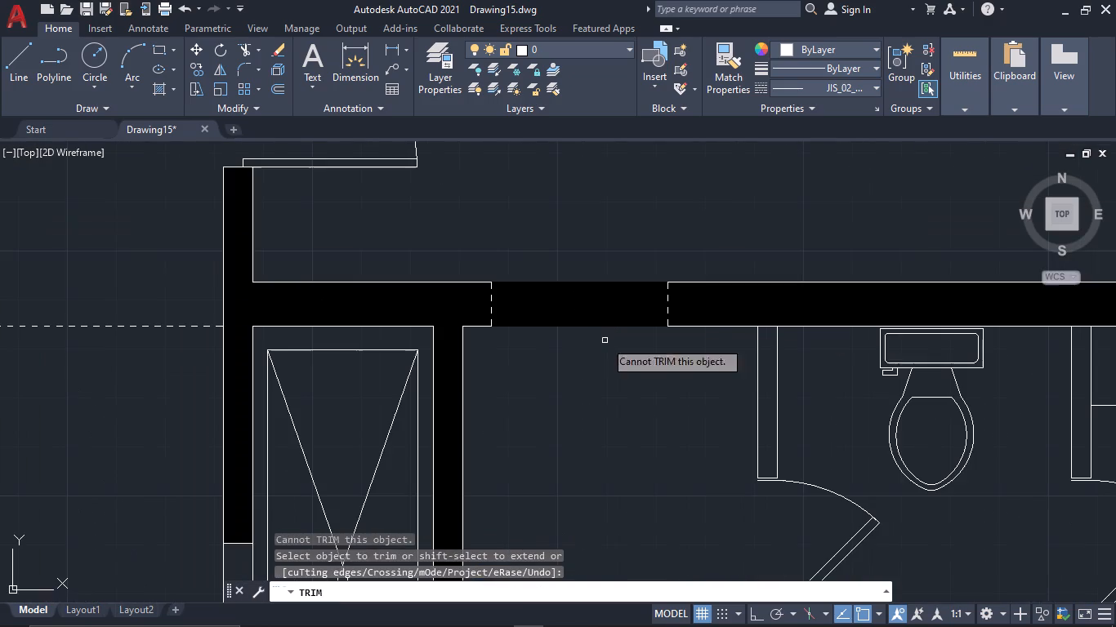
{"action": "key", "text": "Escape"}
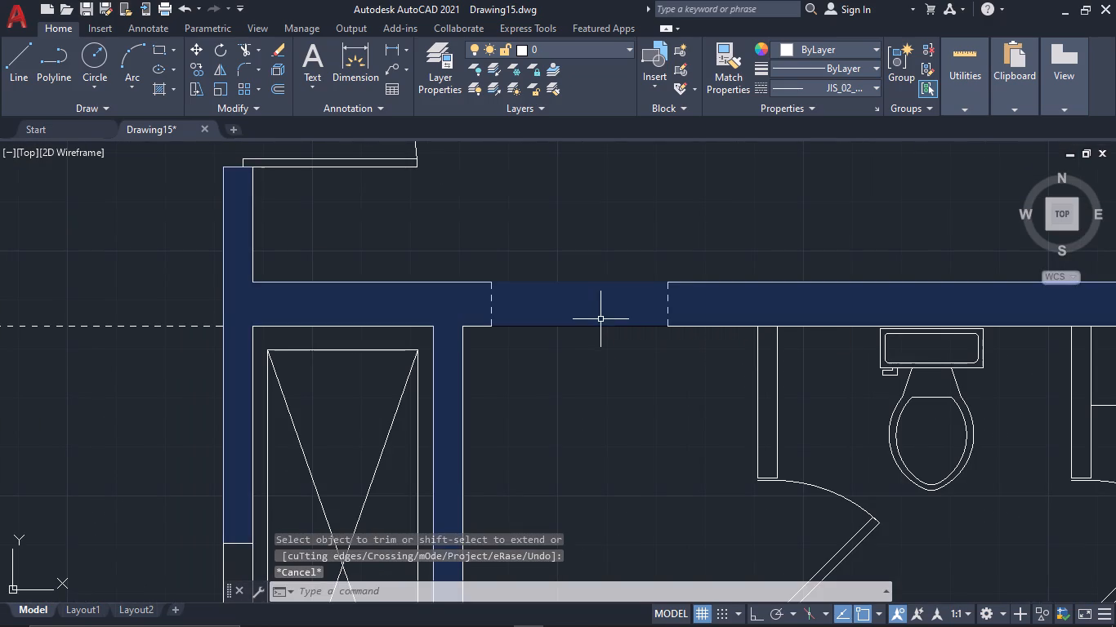
Set the current linetype to ByLayer.
{"action": "key", "text": "l"}
{"action": "type", "text": "T"}
{"action": "key", "text": "space"}
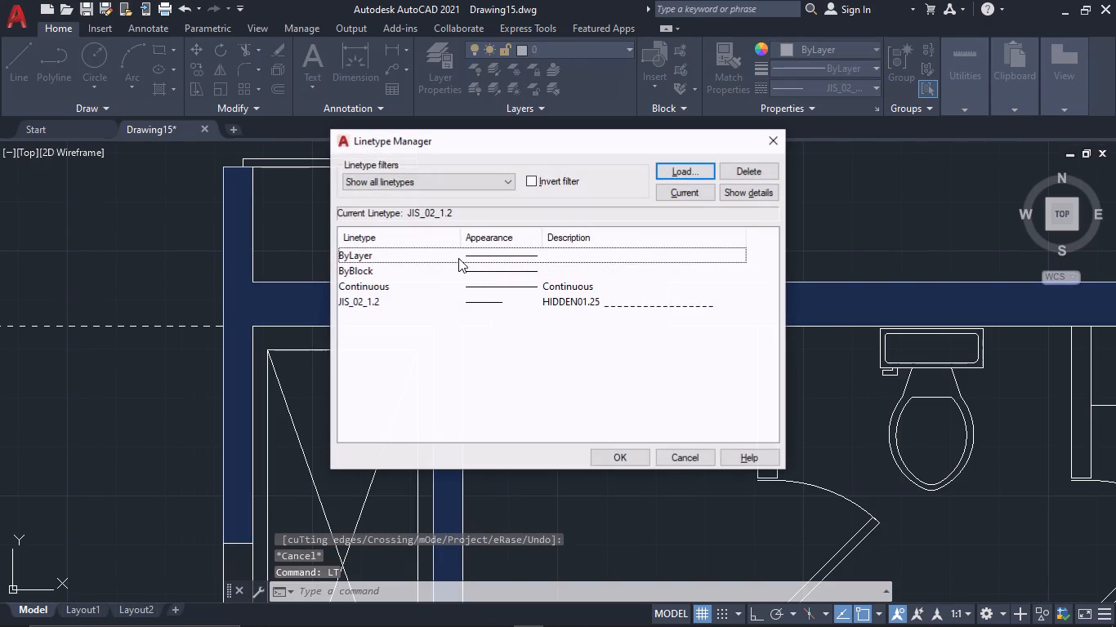
{"action": "double_click", "coordinate": [461, 255]}
{"action": "left_click", "coordinate": [618, 458]}
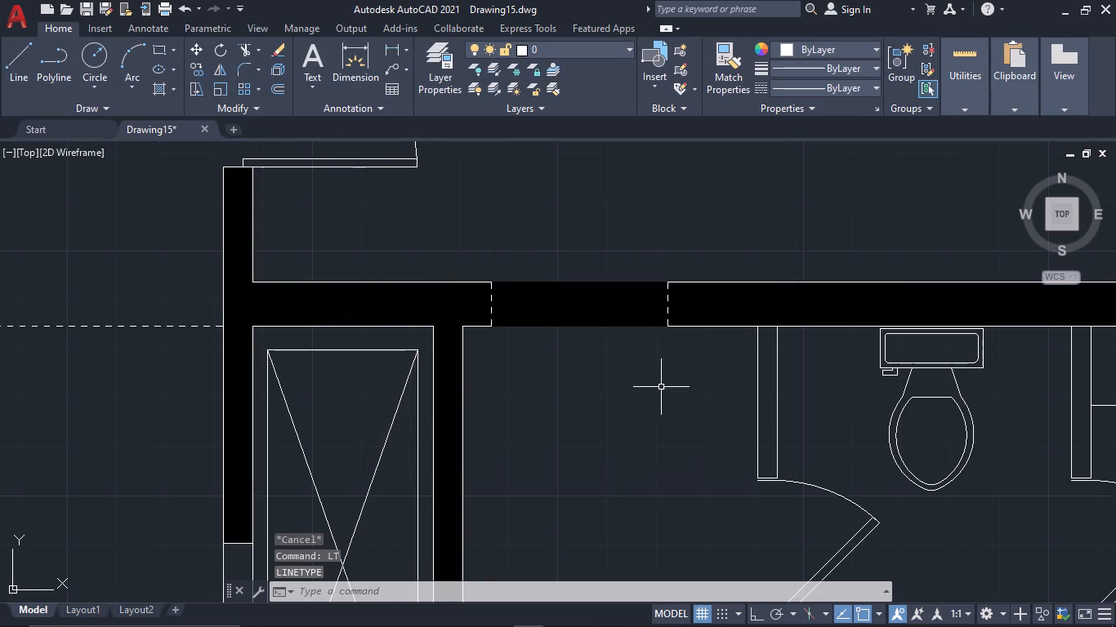
Erase the two dashed lines at the sides of the door opening.
{"action": "left_click", "coordinate": [669, 313]}
{"action": "type", "text": "E"}
{"action": "key", "text": "space"}
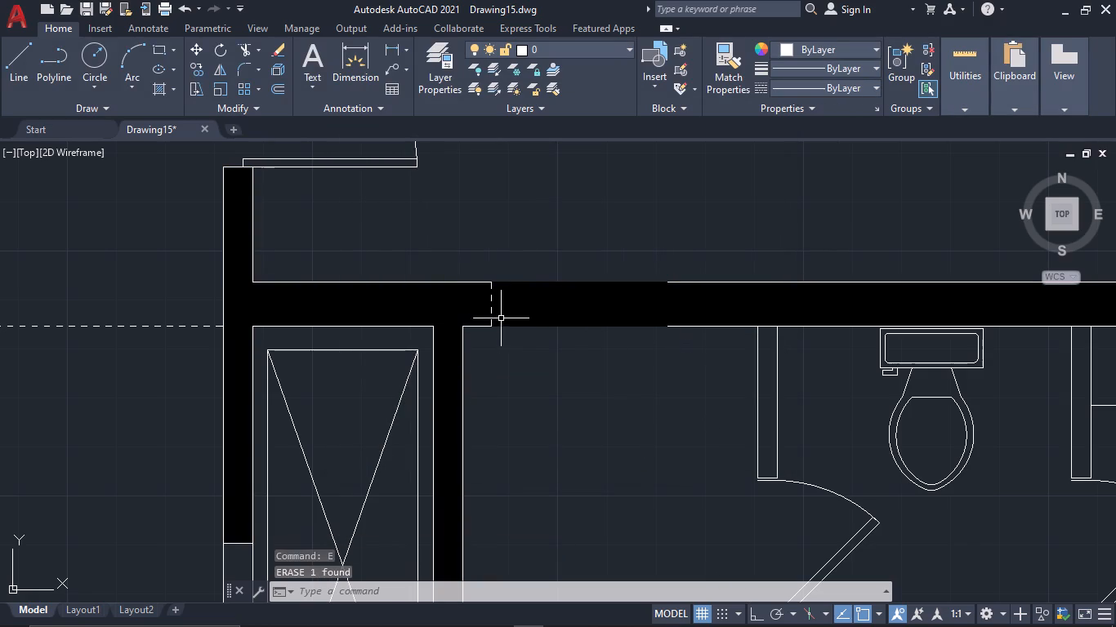
{"action": "left_click", "coordinate": [492, 313]}
{"action": "key", "text": "e"}
{"action": "key", "text": "space"}
Draw a continuous vertical line across the wall thickness at each side of the door opening.
{"action": "key", "text": "l"}
{"action": "key", "text": "space"}
{"action": "left_click", "coordinate": [490, 282]}
{"action": "left_click", "coordinate": [498, 335]}
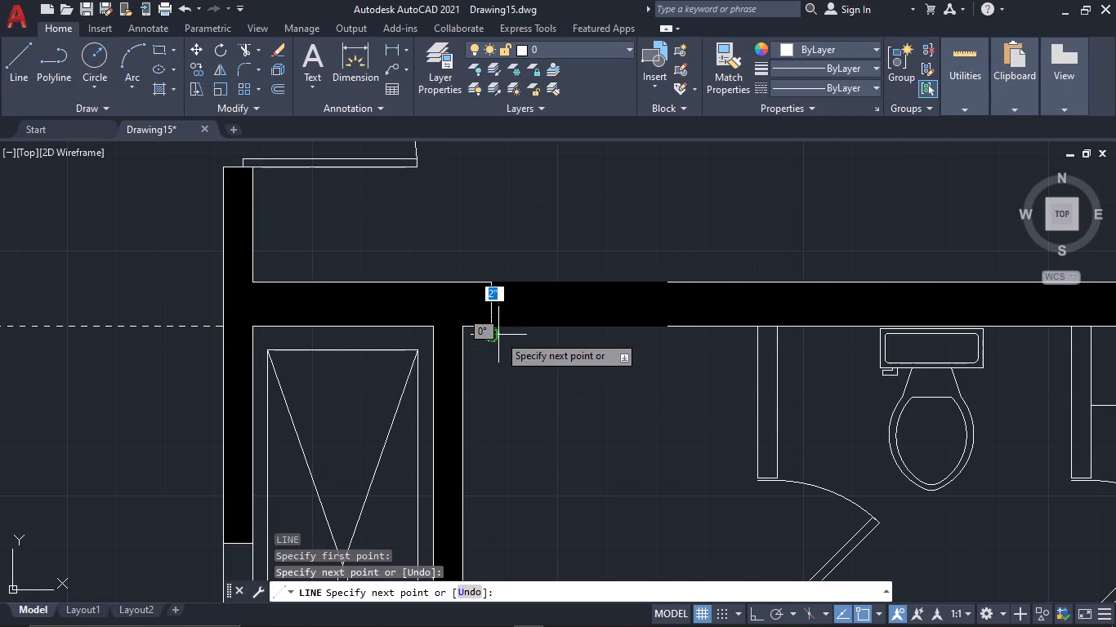
{"action": "key", "text": "Escape"}
{"action": "key", "text": "l"}
{"action": "key", "text": "space"}
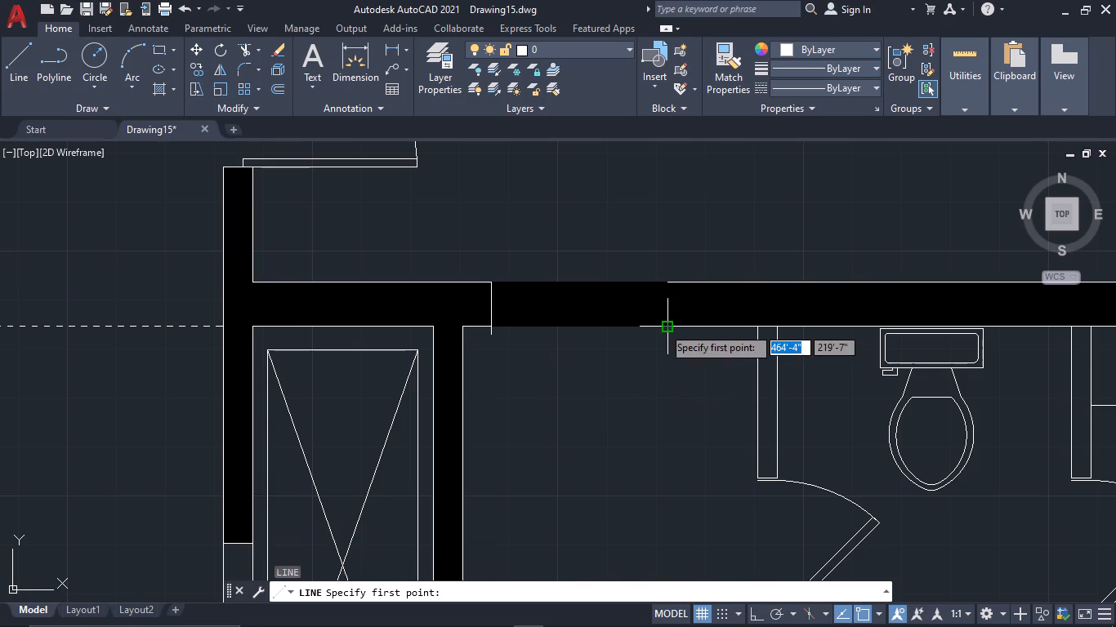
{"action": "left_click", "coordinate": [663, 326]}
{"action": "left_click", "coordinate": [667, 286]}
{"action": "key", "text": "Escape"}
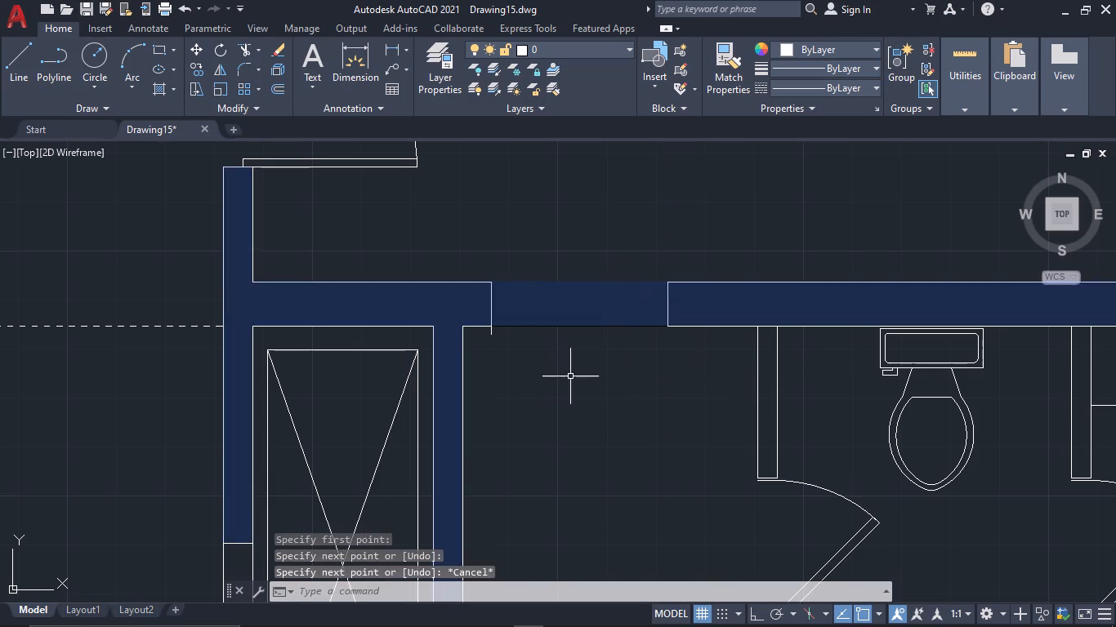
Trim the end of the western opening line that extends below the wall.
{"action": "key", "text": "t"}
{"action": "key", "text": "r"}
{"action": "key", "text": "space"}
{"action": "left_click", "coordinate": [489, 333]}
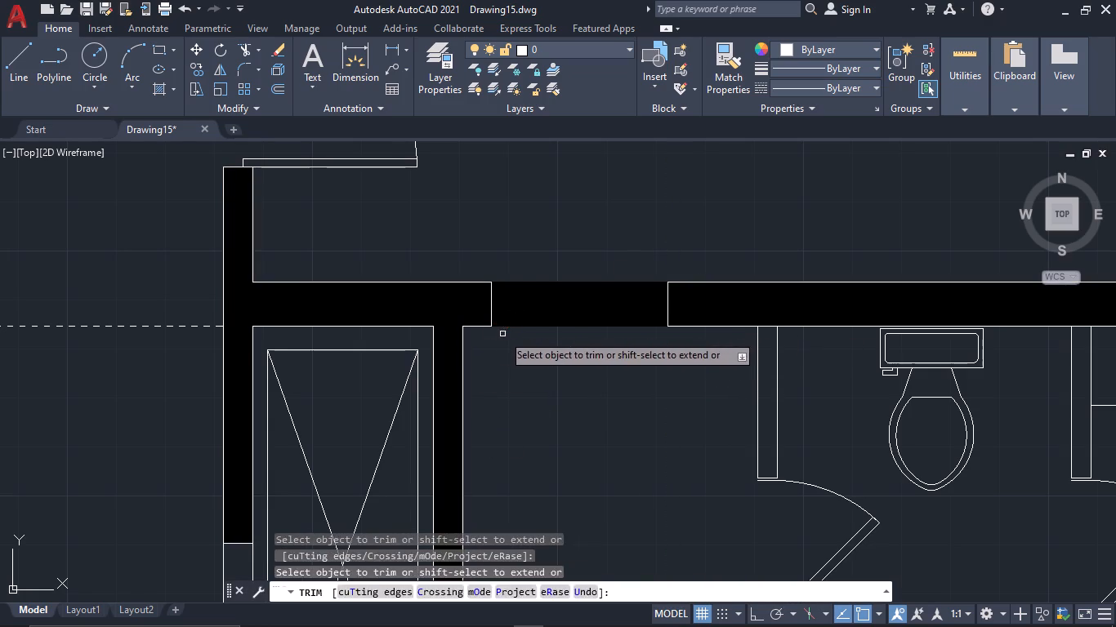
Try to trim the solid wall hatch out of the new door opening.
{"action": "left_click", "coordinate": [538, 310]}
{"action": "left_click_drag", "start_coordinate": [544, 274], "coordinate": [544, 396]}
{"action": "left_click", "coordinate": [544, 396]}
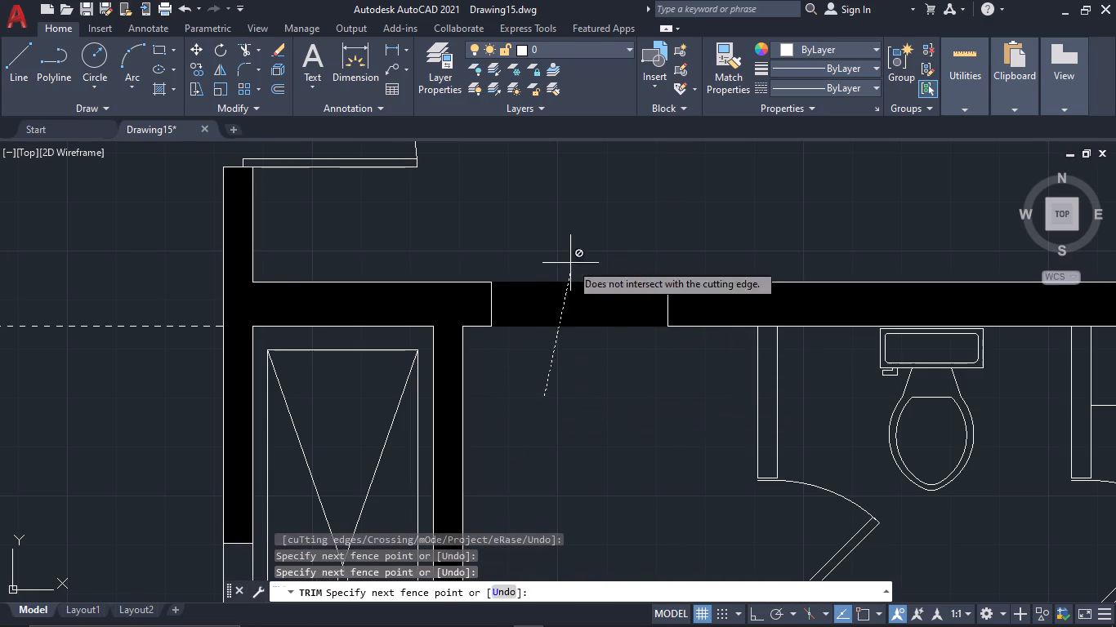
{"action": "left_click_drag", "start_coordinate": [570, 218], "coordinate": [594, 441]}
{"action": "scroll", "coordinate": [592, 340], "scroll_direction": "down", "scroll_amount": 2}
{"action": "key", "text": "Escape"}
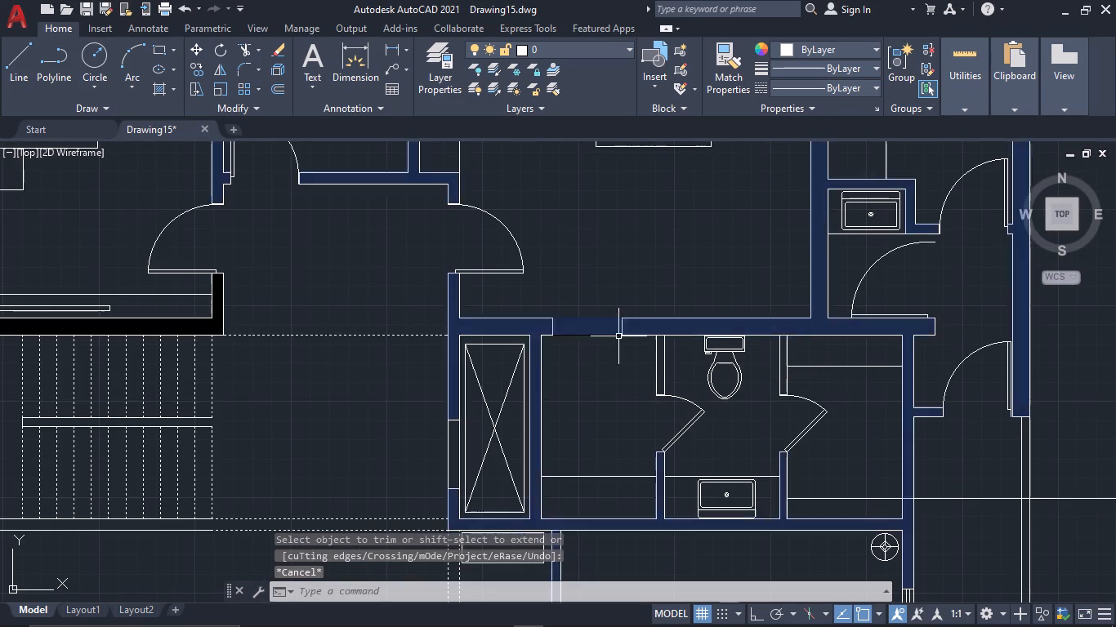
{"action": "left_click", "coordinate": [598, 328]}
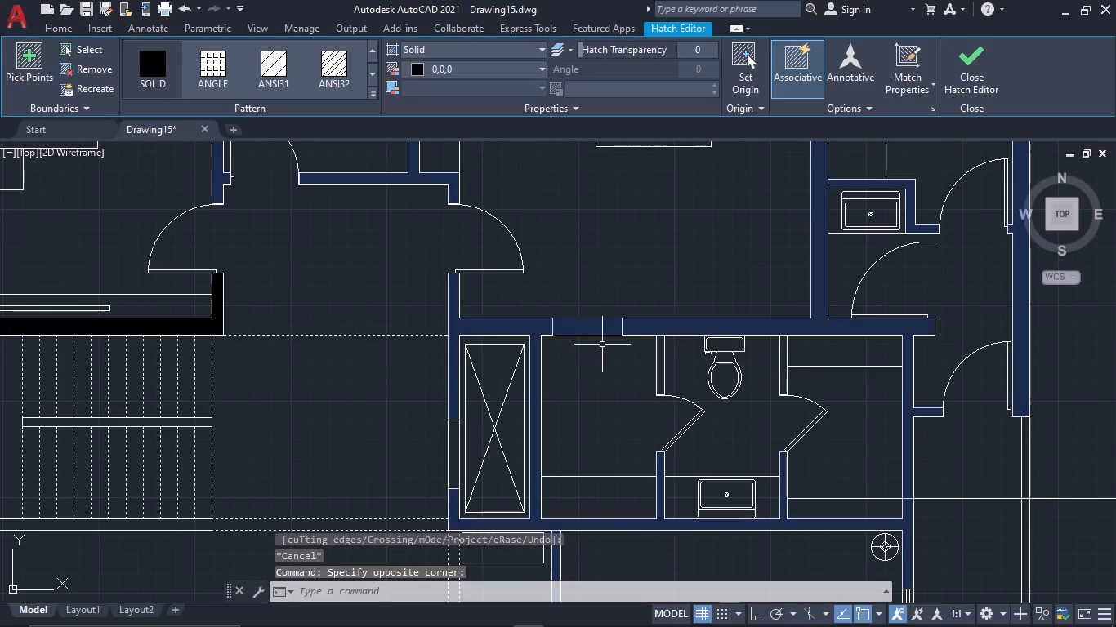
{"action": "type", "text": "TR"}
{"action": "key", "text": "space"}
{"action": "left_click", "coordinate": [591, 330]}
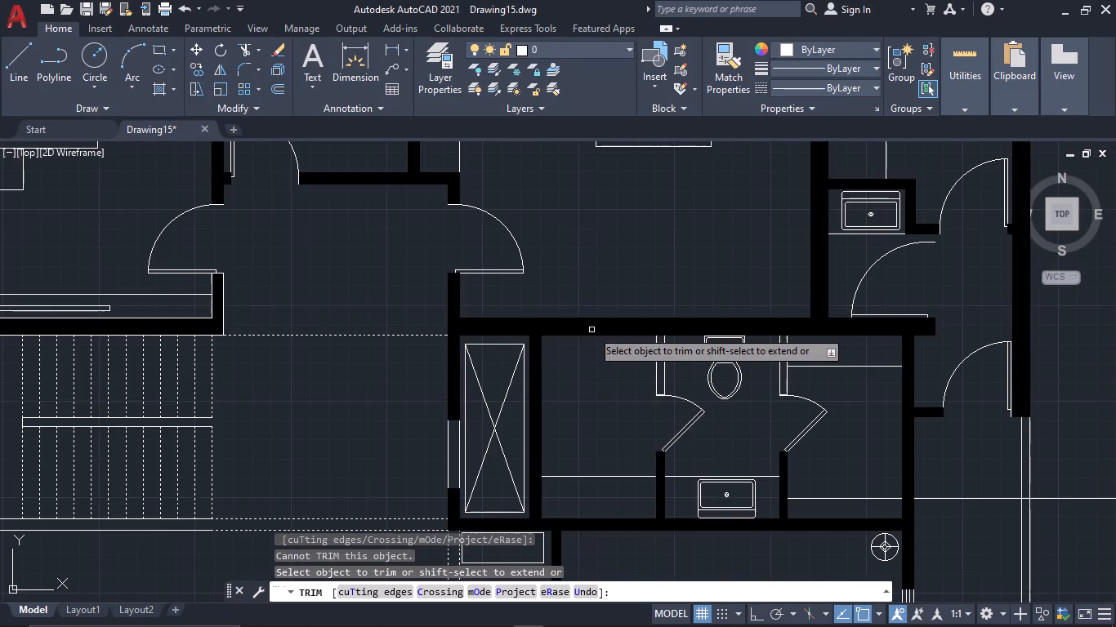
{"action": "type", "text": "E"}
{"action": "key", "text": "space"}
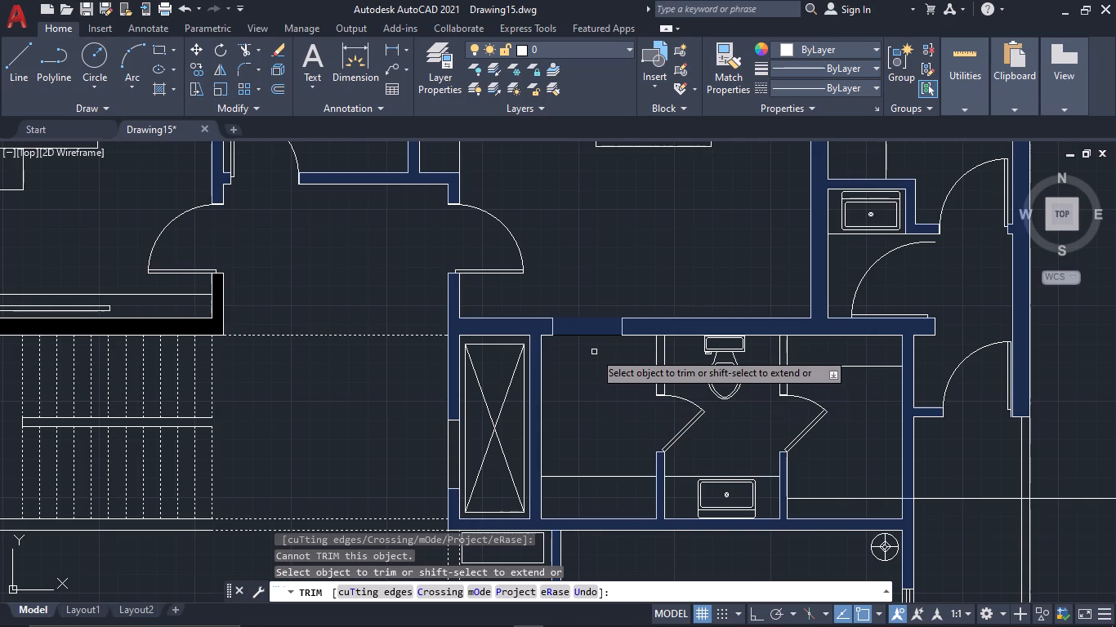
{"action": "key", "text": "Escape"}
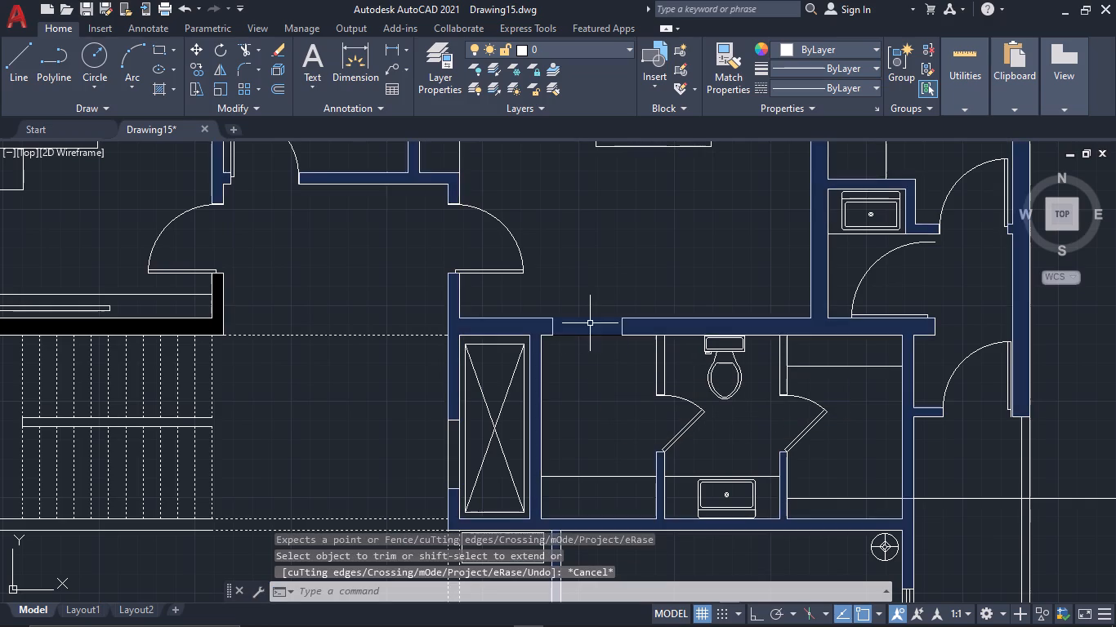
Erase the solid wall hatch that still fills the new door opening.
{"action": "left_click", "coordinate": [590, 324]}
{"action": "type", "text": "E"}
{"action": "key", "text": "space"}
Hatch the walls on both sides of the door opening and the toilet partition with the SOLID pattern in colour 0,0,0.
{"action": "type", "text": "H"}
{"action": "key", "text": "space"}
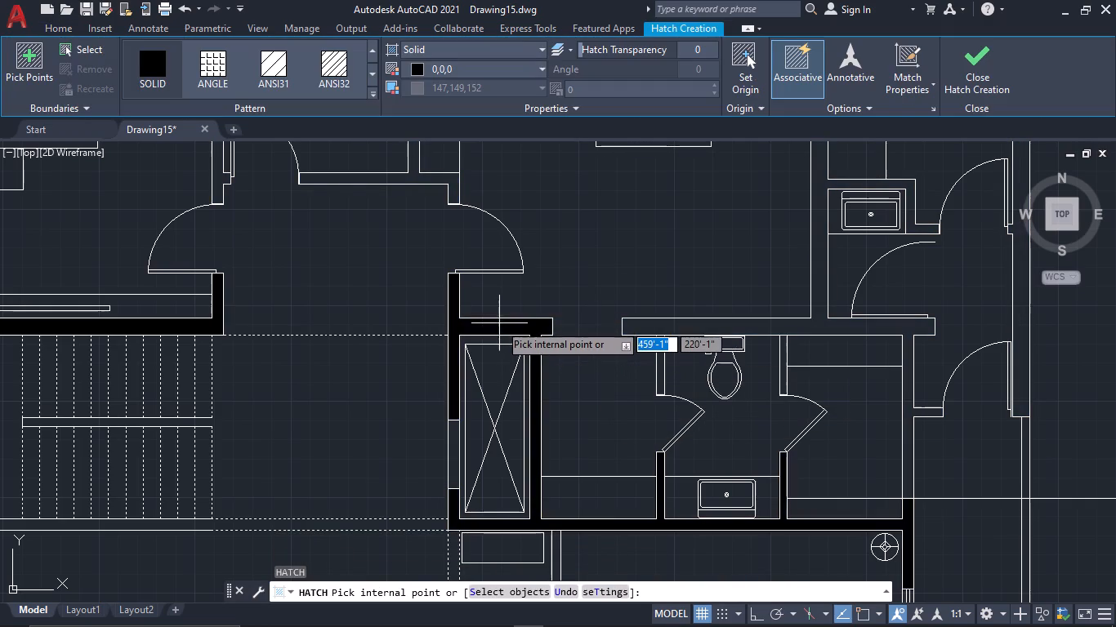
{"action": "left_click", "coordinate": [499, 328]}
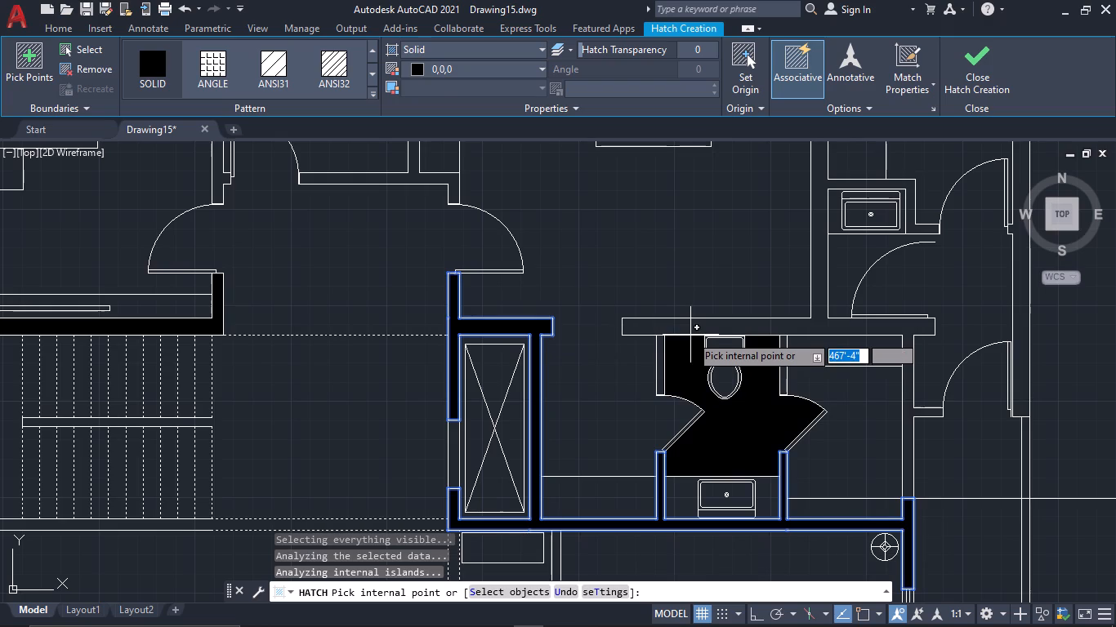
{"action": "left_click", "coordinate": [685, 330]}
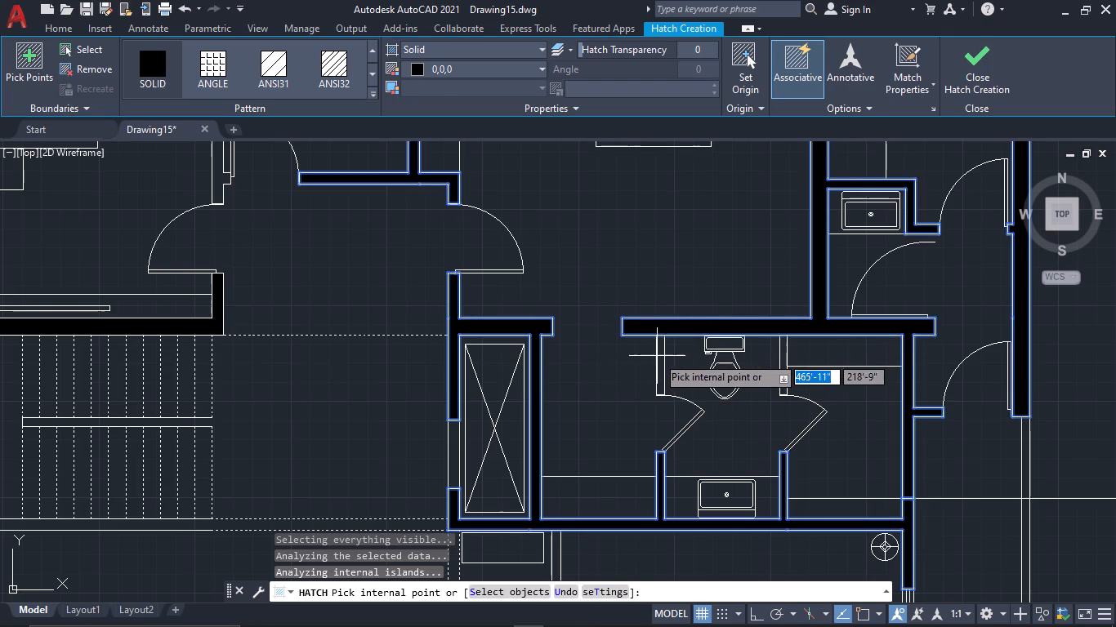
{"action": "scroll", "coordinate": [662, 376], "scroll_direction": "up", "scroll_amount": 2}
{"action": "left_click", "coordinate": [657, 358]}
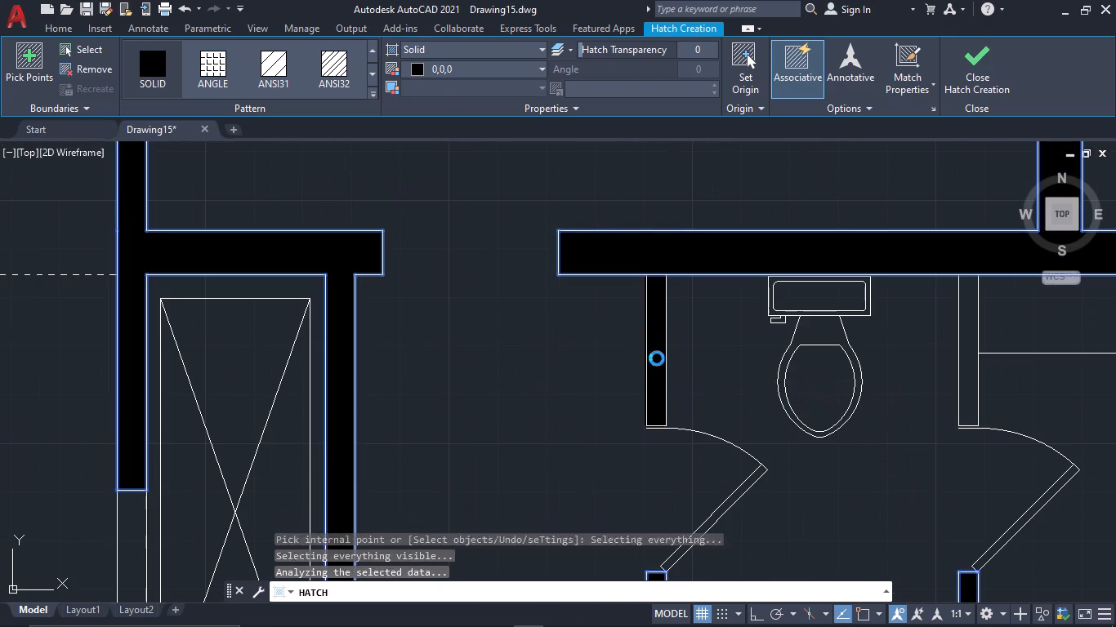
{"action": "scroll", "coordinate": [676, 367], "scroll_direction": "down", "scroll_amount": 3}
{"action": "middle_click_drag", "start_coordinate": [673, 370], "coordinate": [471, 400]}
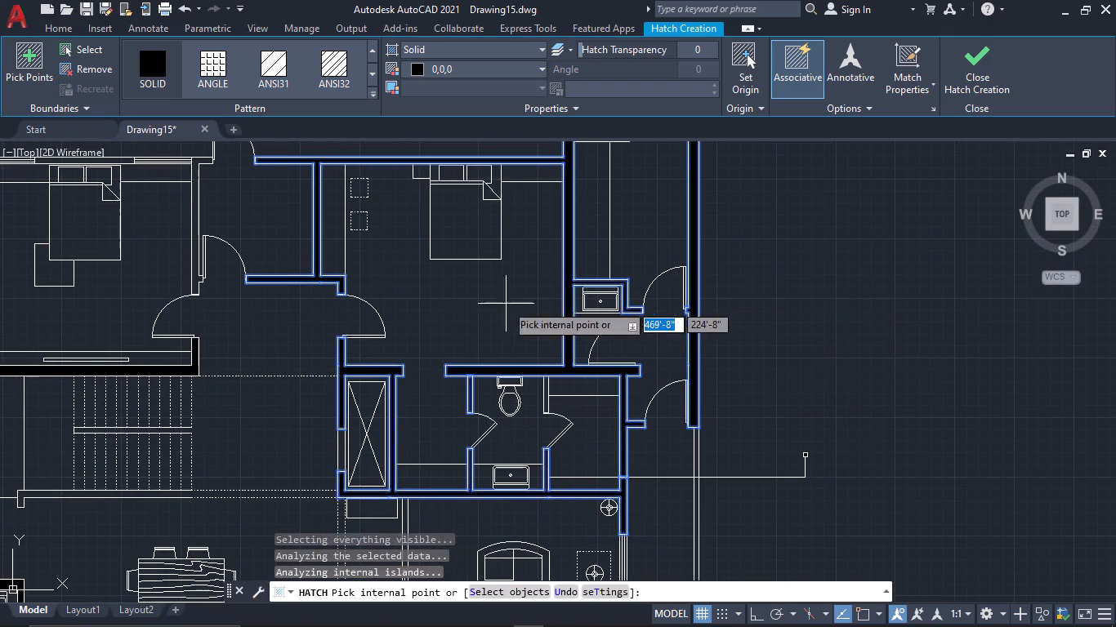
Fill the living room's eastern wall, southeast corner and southern wall with the same solid black hatch.
{"action": "scroll", "coordinate": [357, 291], "scroll_direction": "down", "scroll_amount": 1}
{"action": "middle_click_drag", "start_coordinate": [359, 301], "coordinate": [402, 389]}
{"action": "scroll", "coordinate": [522, 296], "scroll_direction": "up", "scroll_amount": 3}
{"action": "middle_click_drag", "start_coordinate": [537, 520], "coordinate": [493, 274]}
{"action": "middle_click_drag", "start_coordinate": [902, 464], "coordinate": [854, 85]}
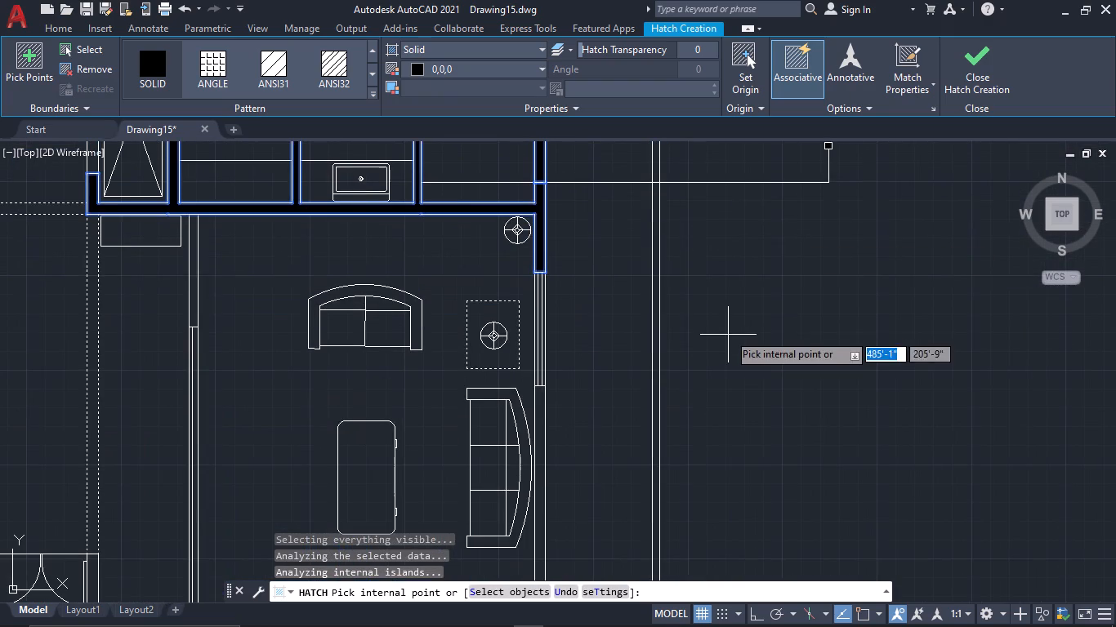
{"action": "left_click", "coordinate": [538, 422]}
{"action": "scroll", "coordinate": [553, 438], "scroll_direction": "down", "scroll_amount": 2}
{"action": "middle_click_drag", "start_coordinate": [555, 442], "coordinate": [568, 237]}
{"action": "scroll", "coordinate": [590, 347], "scroll_direction": "up", "scroll_amount": 2}
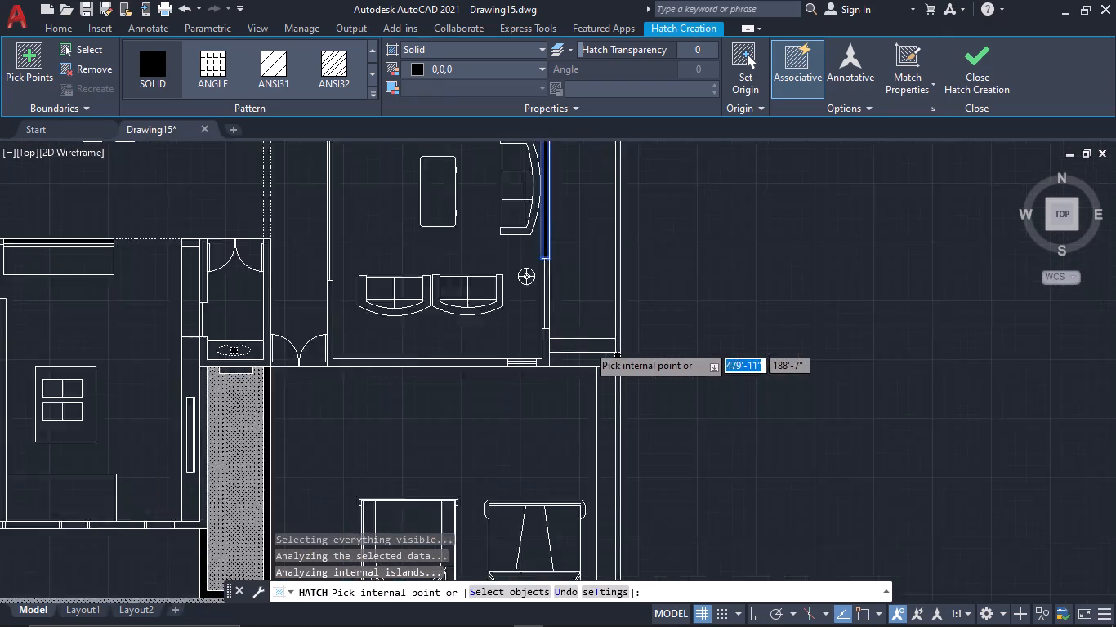
{"action": "left_click", "coordinate": [517, 371]}
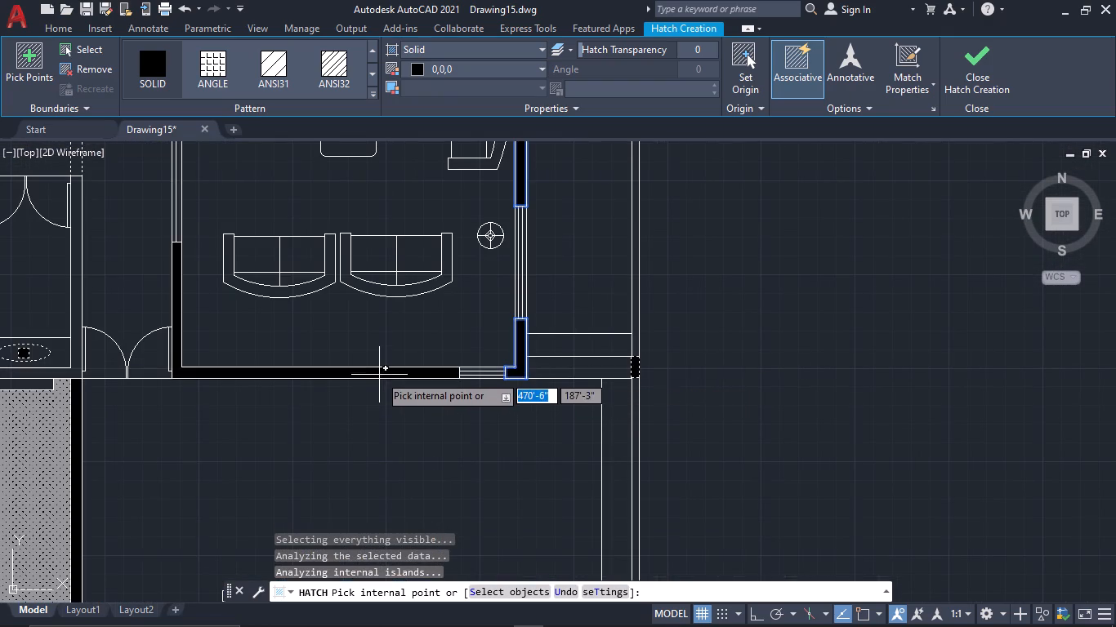
{"action": "left_click", "coordinate": [379, 375]}
Fill the upper part of the living room's western wall and the narrow strip in its long opening with solid hatch.
{"action": "scroll", "coordinate": [385, 380], "scroll_direction": "down", "scroll_amount": 2}
{"action": "middle_click_drag", "start_coordinate": [385, 380], "coordinate": [468, 454]}
{"action": "scroll", "coordinate": [382, 253], "scroll_direction": "up", "scroll_amount": 3}
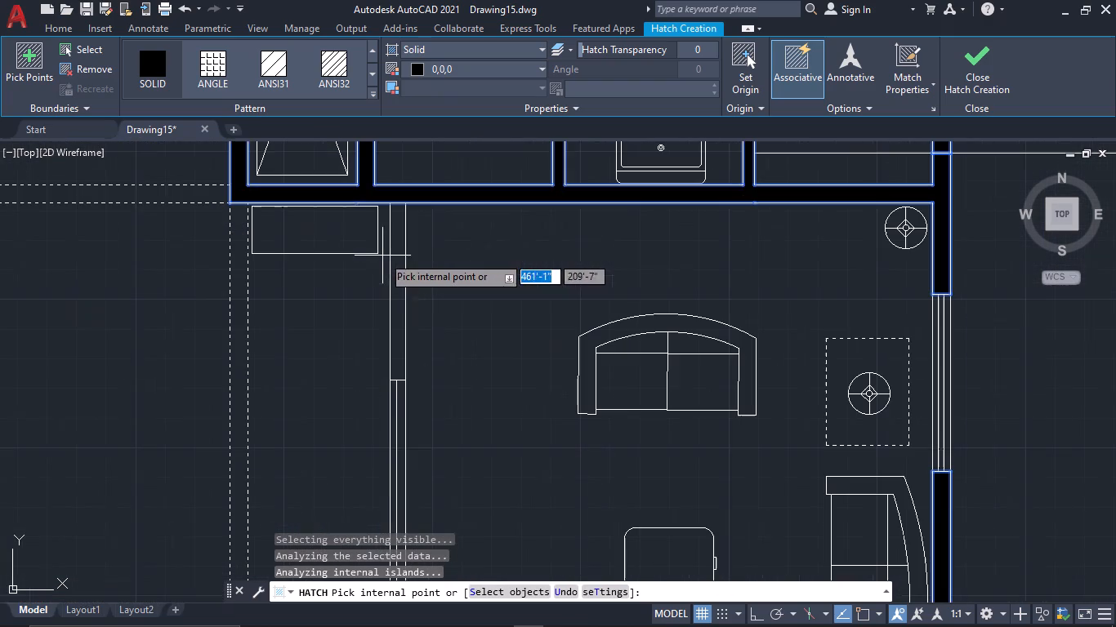
{"action": "left_click", "coordinate": [396, 281]}
{"action": "scroll", "coordinate": [430, 300], "scroll_direction": "down", "scroll_amount": 2}
{"action": "middle_click_drag", "start_coordinate": [435, 309], "coordinate": [436, 309]}
{"action": "scroll", "coordinate": [436, 309], "scroll_direction": "down", "scroll_amount": 1}
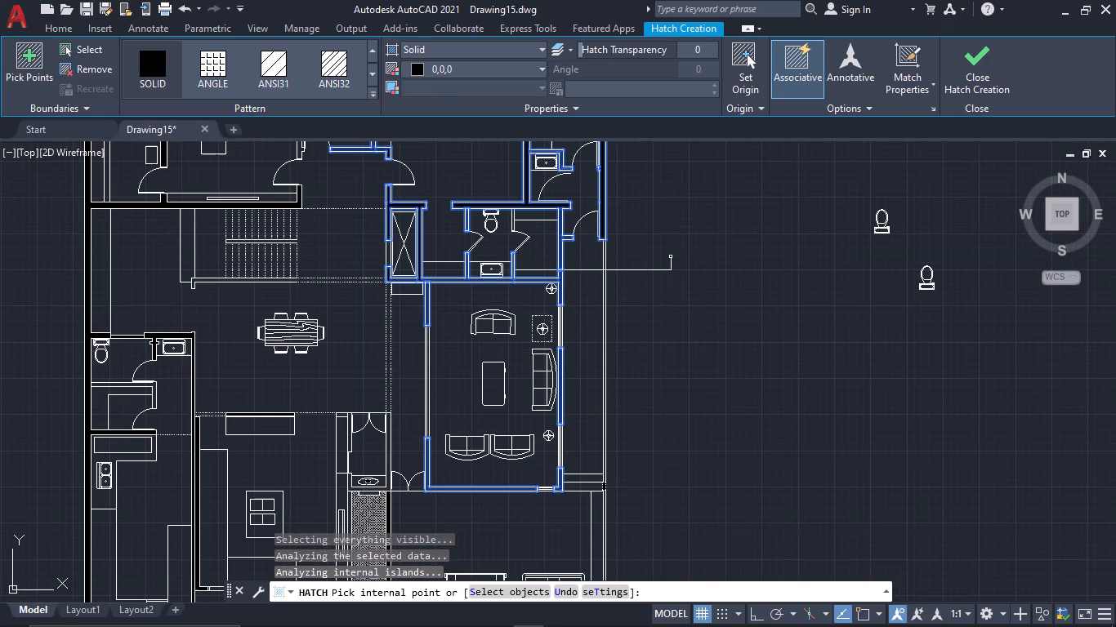
{"action": "middle_click_drag", "start_coordinate": [436, 309], "coordinate": [431, 253]}
{"action": "scroll", "coordinate": [433, 254], "scroll_direction": "down", "scroll_amount": 1}
{"action": "scroll", "coordinate": [431, 274], "scroll_direction": "up", "scroll_amount": 5}
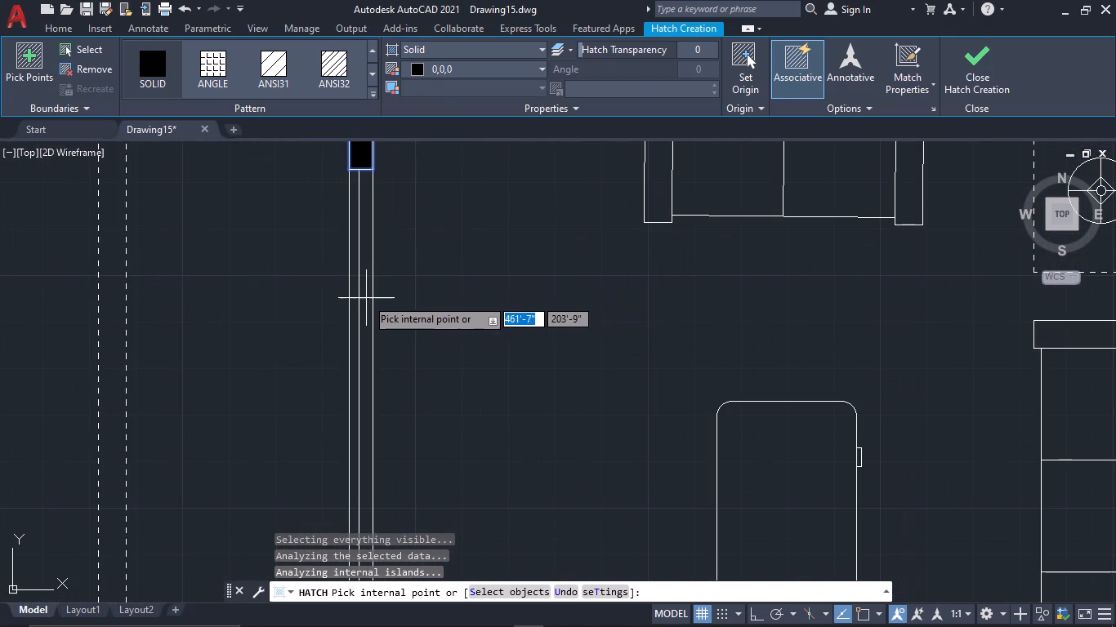
{"action": "left_click", "coordinate": [366, 298]}
{"action": "scroll", "coordinate": [413, 338], "scroll_direction": "down", "scroll_amount": 3}
{"action": "middle_click_drag", "start_coordinate": [417, 351], "coordinate": [415, 316]}
{"action": "middle_click_drag", "start_coordinate": [553, 376], "coordinate": [568, 246]}
{"action": "key", "text": "Escape"}
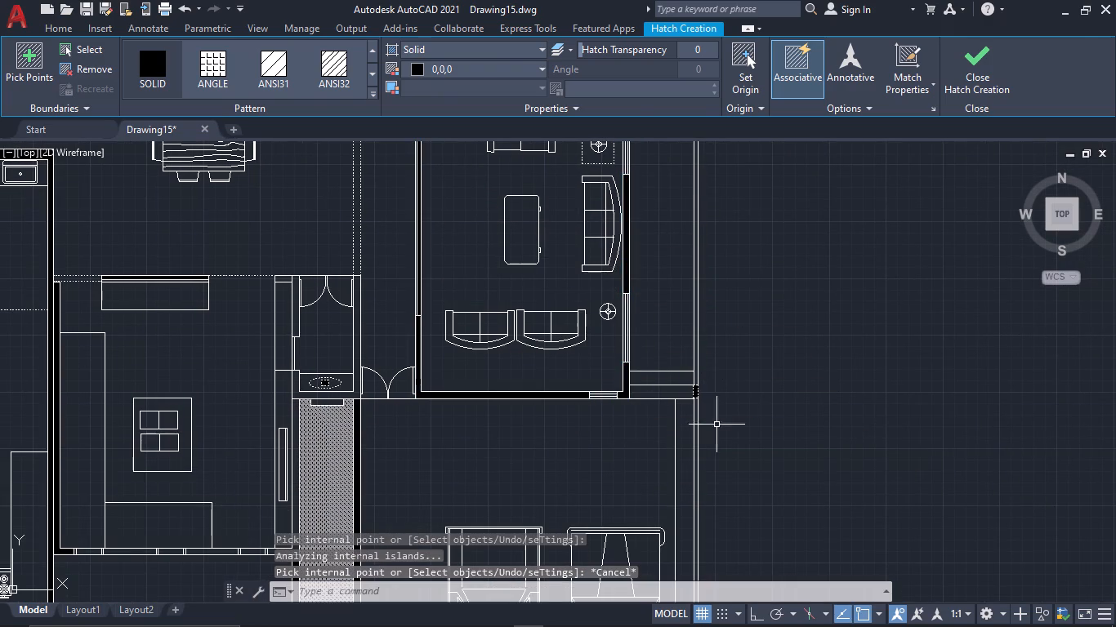
Solid-hatch the western bedroom's eastern wall and the section of its northern wall between the two windows.
{"action": "scroll", "coordinate": [414, 337], "scroll_direction": "down", "scroll_amount": 1}
{"action": "middle_click_drag", "start_coordinate": [408, 328], "coordinate": [453, 493]}
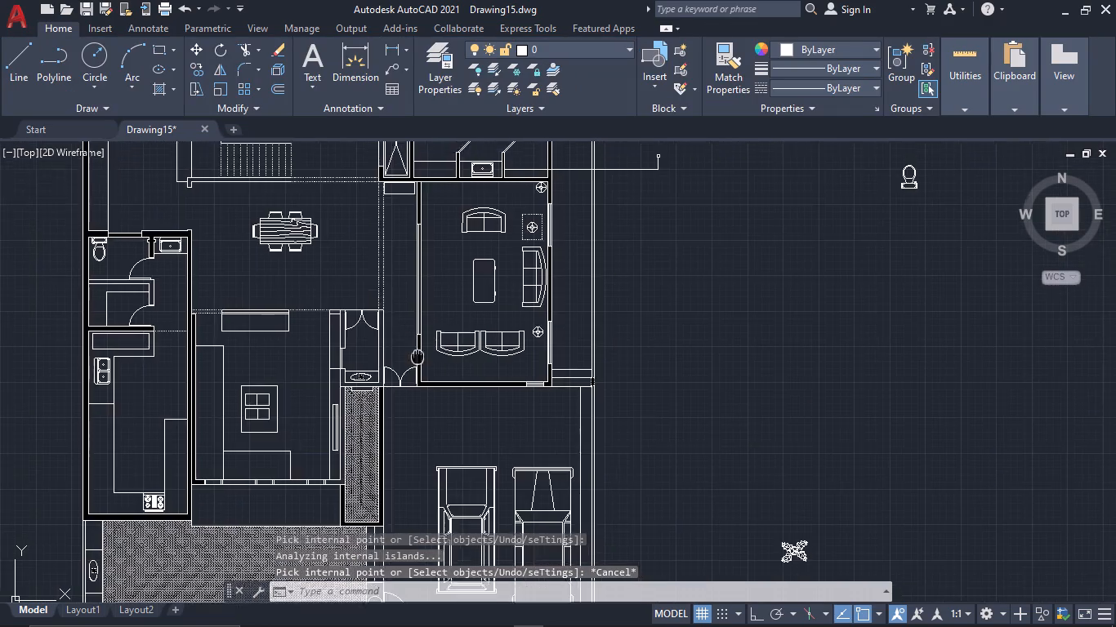
{"action": "middle_click_drag", "start_coordinate": [453, 493], "coordinate": [455, 507]}
{"action": "middle_click_drag", "start_coordinate": [412, 333], "coordinate": [415, 425]}
{"action": "scroll", "coordinate": [387, 264], "scroll_direction": "up", "scroll_amount": 3}
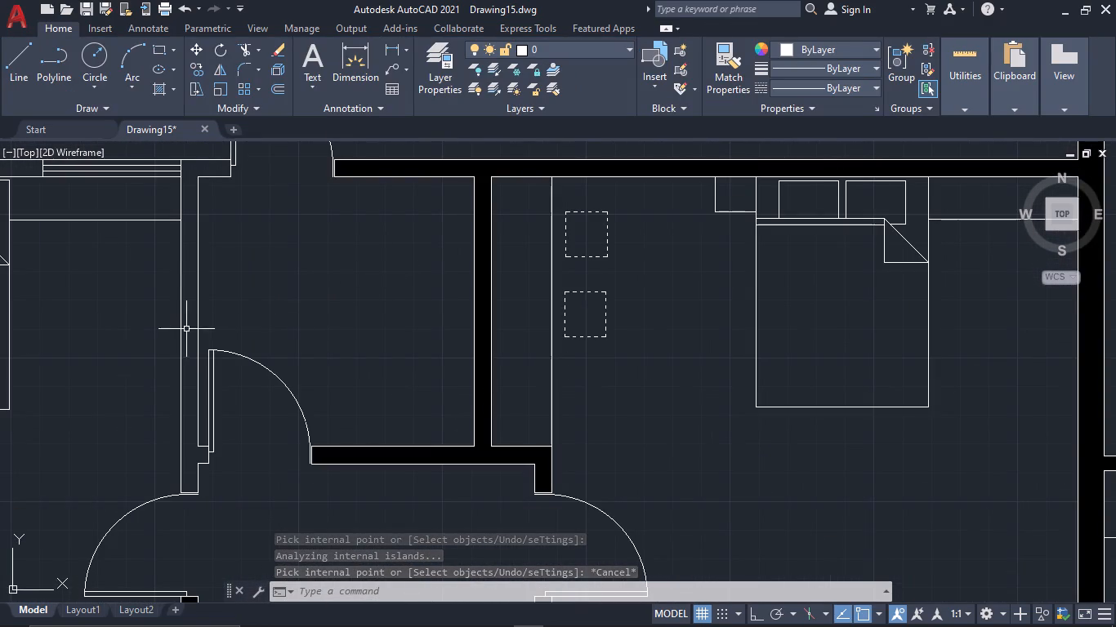
{"action": "key", "text": "h"}
{"action": "key", "text": "space"}
{"action": "left_click", "coordinate": [194, 335]}
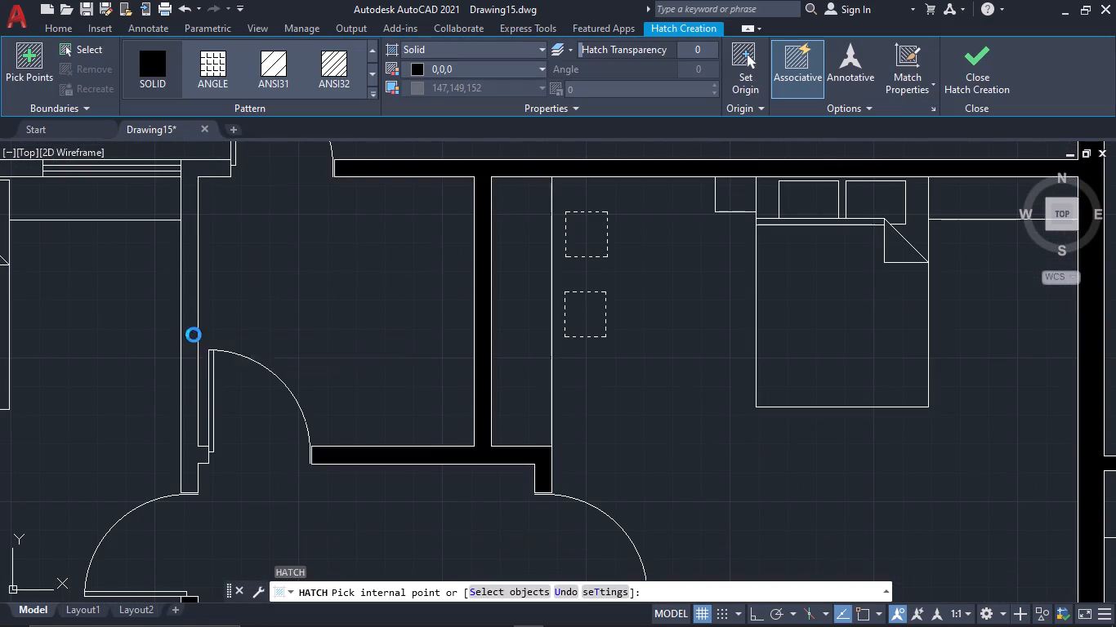
{"action": "scroll", "coordinate": [221, 340], "scroll_direction": "down", "scroll_amount": 3}
{"action": "middle_click_drag", "start_coordinate": [223, 342], "coordinate": [373, 342]}
{"action": "scroll", "coordinate": [318, 300], "scroll_direction": "up", "scroll_amount": 4}
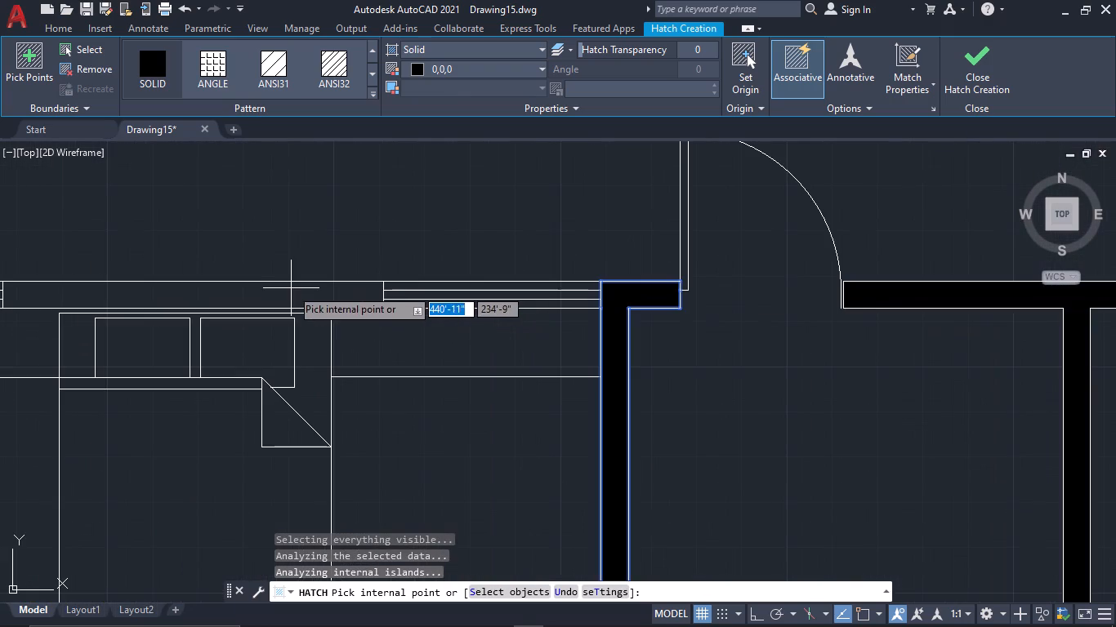
{"action": "left_click", "coordinate": [291, 288]}
Examine the bedroom, bathroom and staircase walls for sections still missing the solid hatch.
{"action": "scroll", "coordinate": [374, 333], "scroll_direction": "down", "scroll_amount": 3}
{"action": "middle_click_drag", "start_coordinate": [413, 350], "coordinate": [375, 326]}
{"action": "middle_click_drag", "start_coordinate": [543, 447], "coordinate": [491, 361]}
{"action": "scroll", "coordinate": [540, 195], "scroll_direction": "up", "scroll_amount": 3}
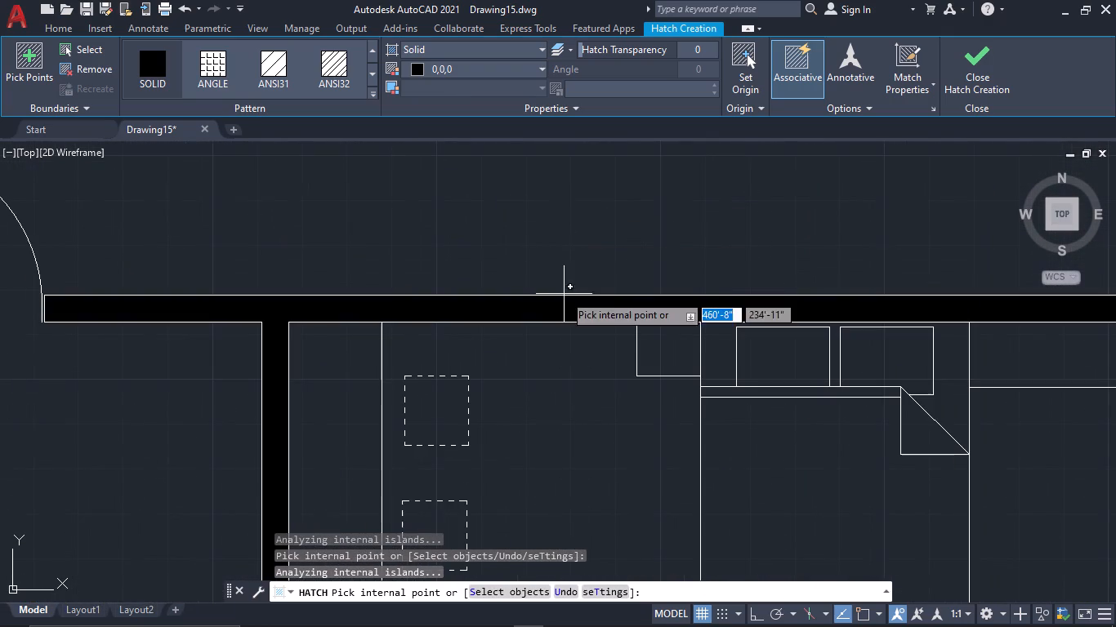
{"action": "scroll", "coordinate": [537, 357], "scroll_direction": "down", "scroll_amount": 3}
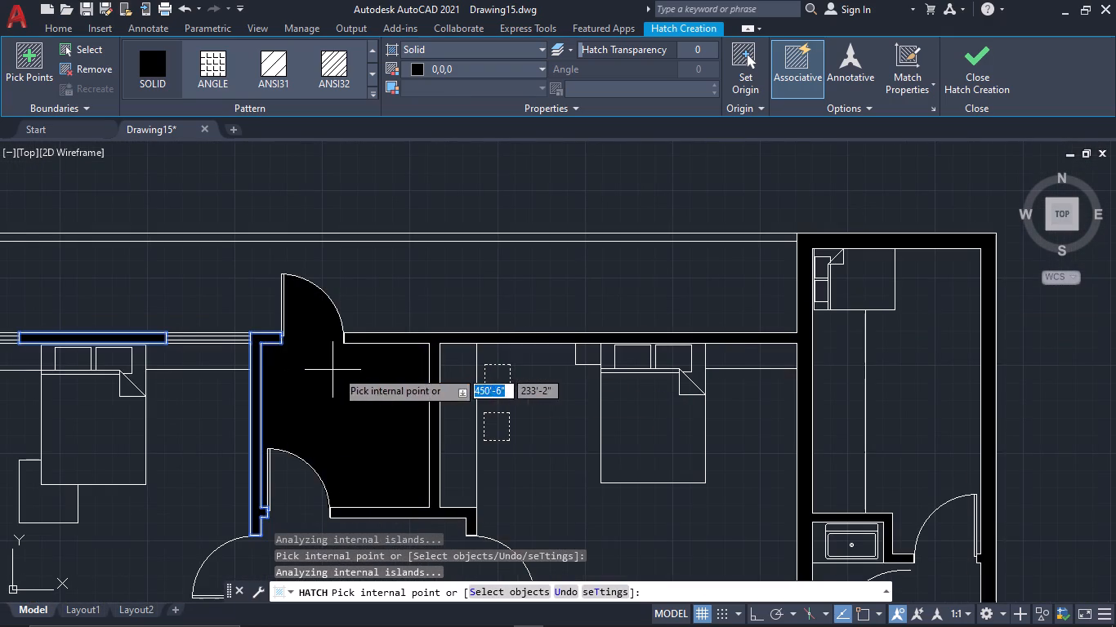
{"action": "scroll", "coordinate": [797, 415], "scroll_direction": "up", "scroll_amount": 1}
{"action": "middle_click_drag", "start_coordinate": [795, 416], "coordinate": [773, 267]}
{"action": "scroll", "coordinate": [694, 390], "scroll_direction": "down", "scroll_amount": 2}
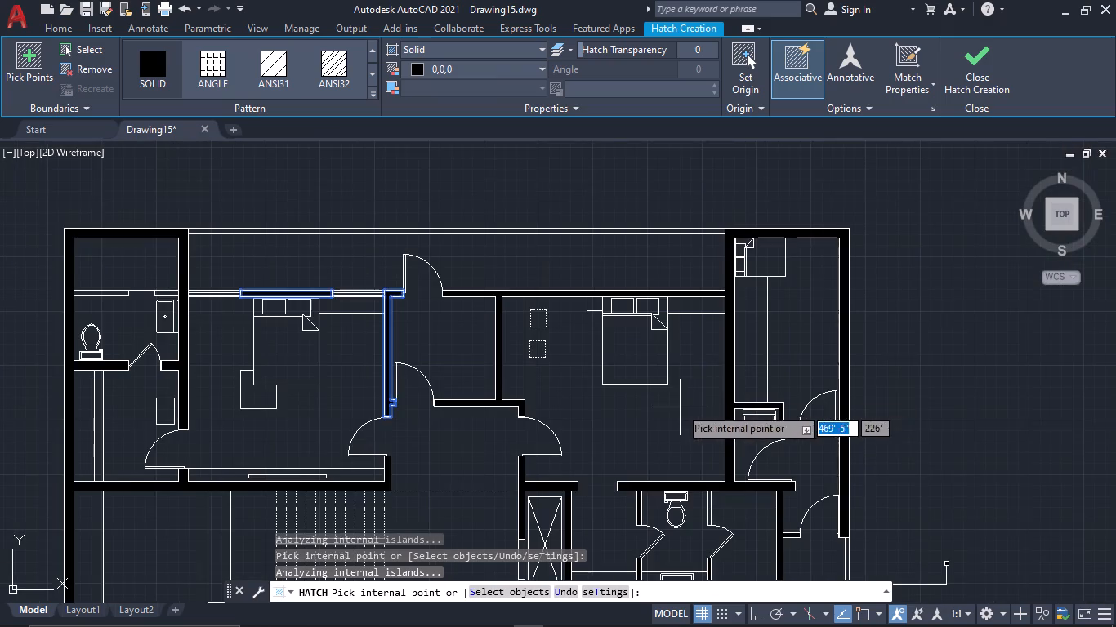
{"action": "middle_click_drag", "start_coordinate": [680, 407], "coordinate": [661, 337]}
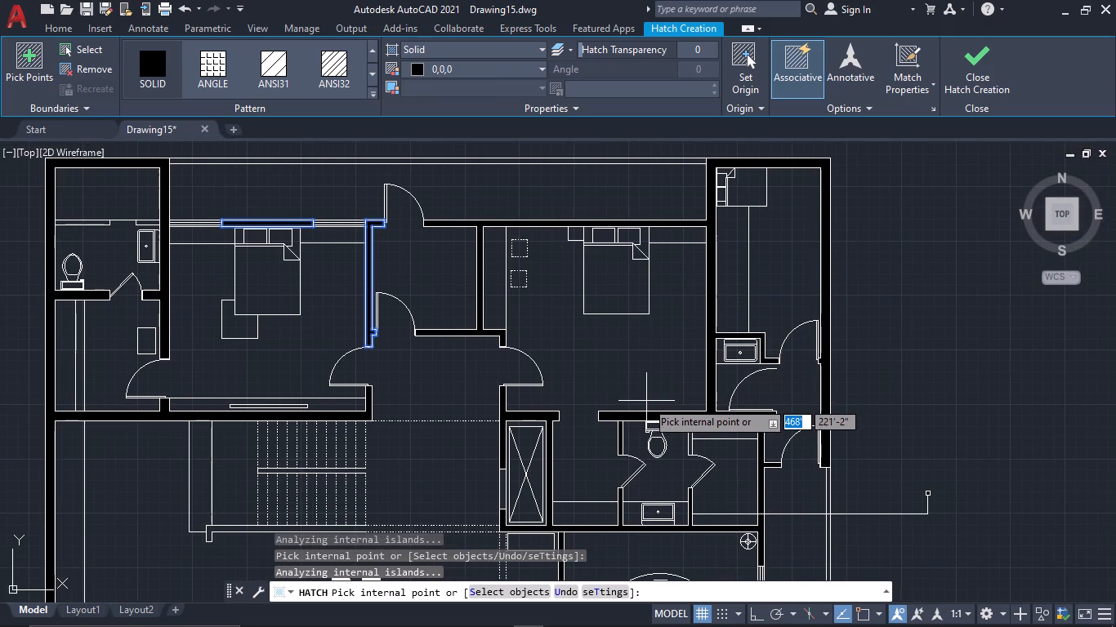
{"action": "middle_click_drag", "start_coordinate": [650, 403], "coordinate": [623, 280]}
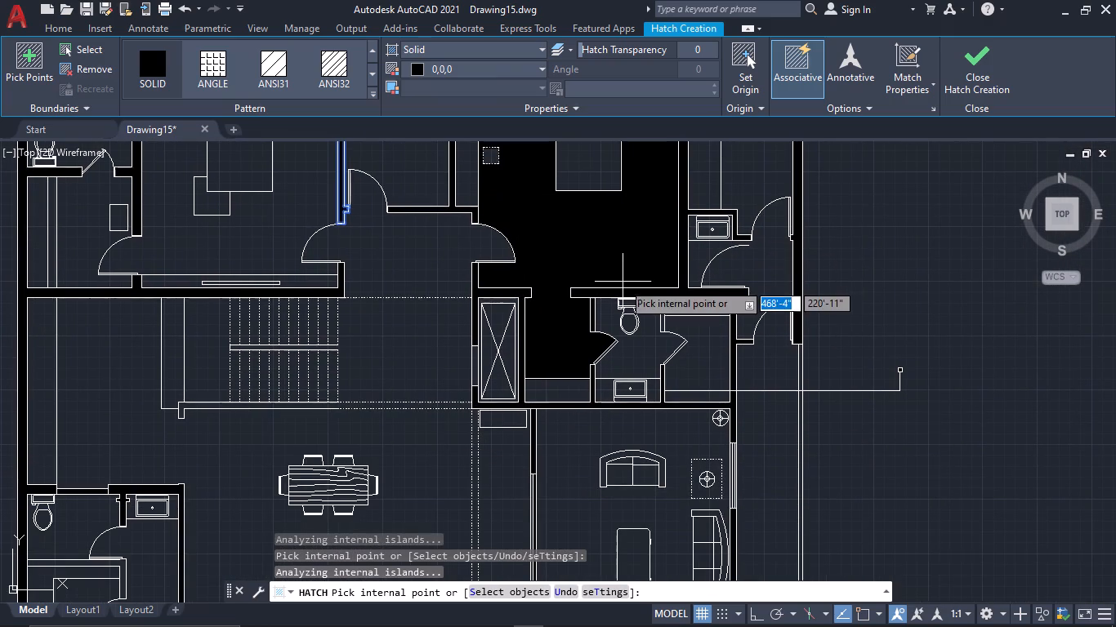
{"action": "scroll", "coordinate": [647, 396], "scroll_direction": "down", "scroll_amount": 1}
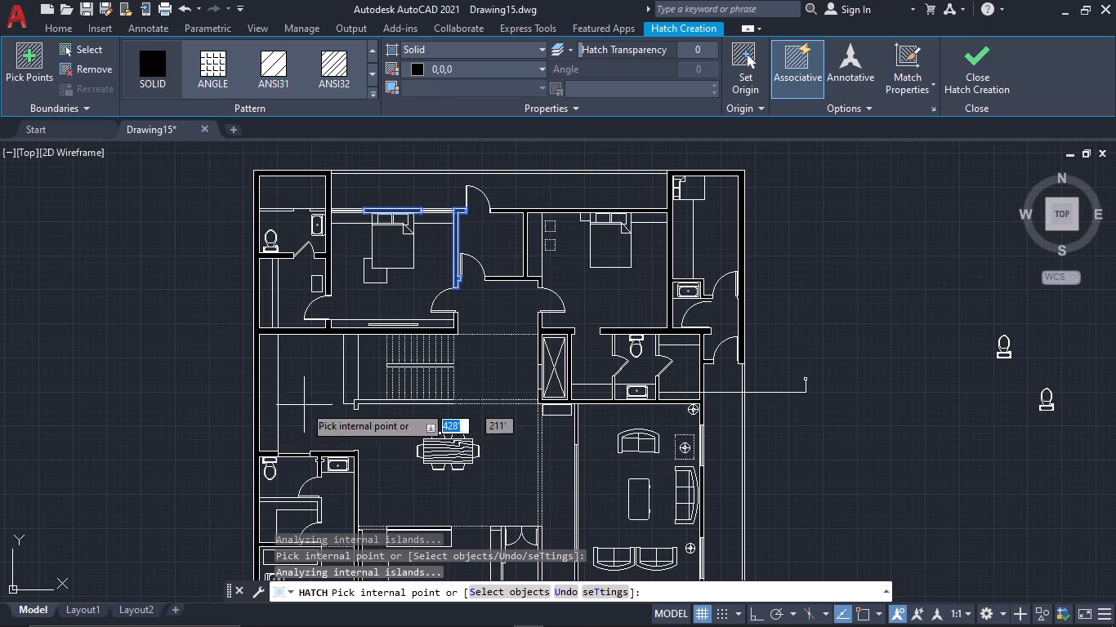
{"action": "key", "text": "Escape"}
Start the Text command for annotating the floor plan.
{"action": "middle_click_drag", "start_coordinate": [830, 397], "coordinate": [695, 283]}
{"action": "middle_click_drag", "start_coordinate": [701, 424], "coordinate": [695, 283]}
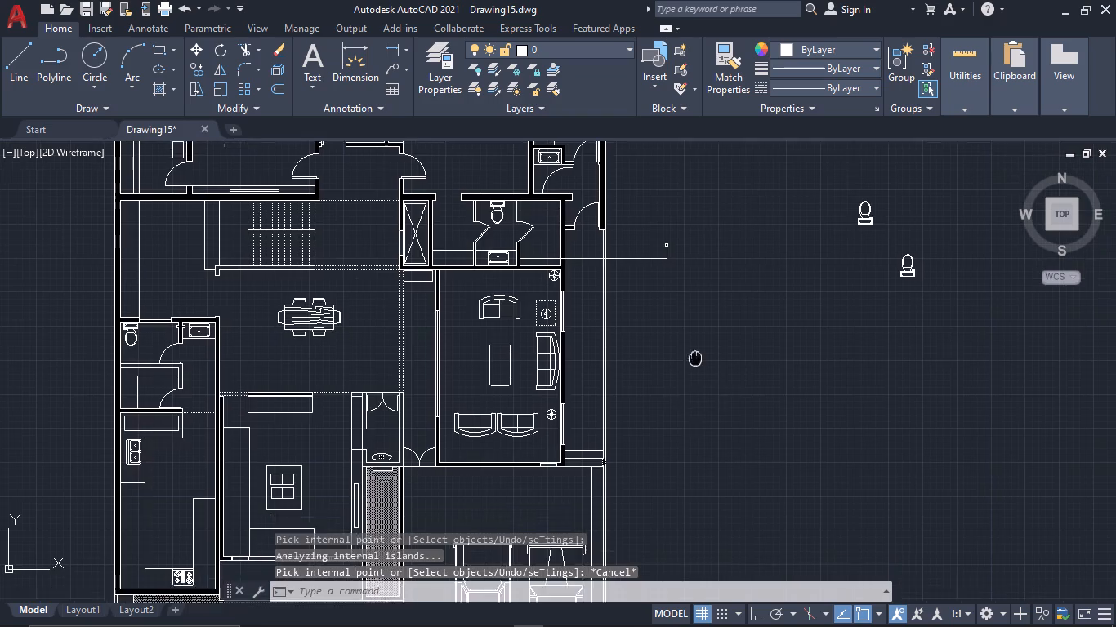
{"action": "middle_click_drag", "start_coordinate": [695, 283], "coordinate": [695, 282]}
{"action": "key", "text": "t"}
{"action": "key", "text": "e"}
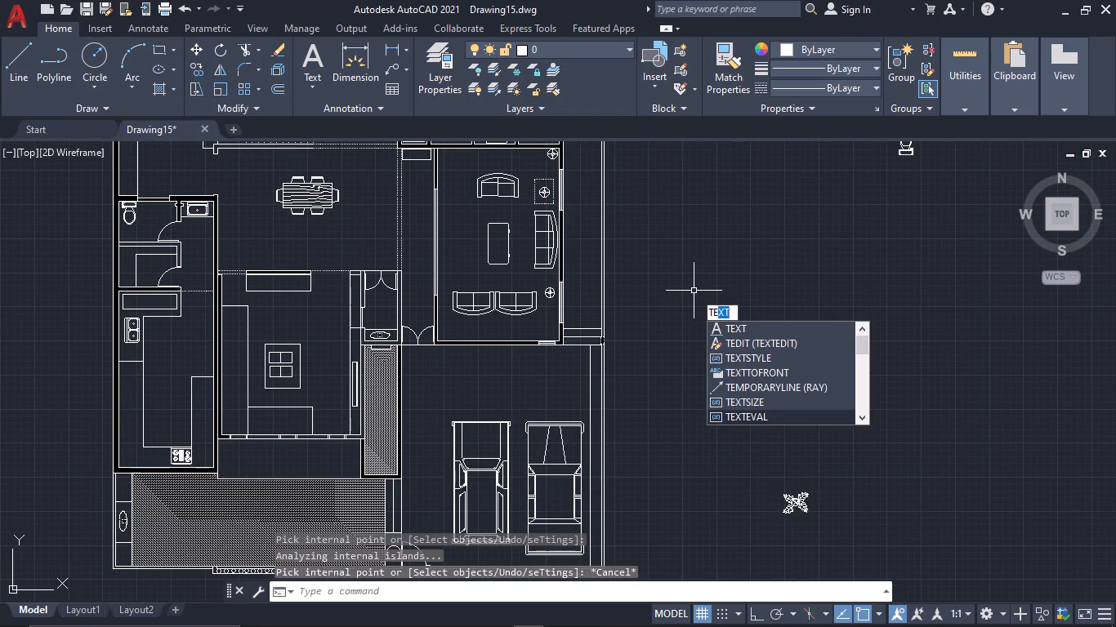
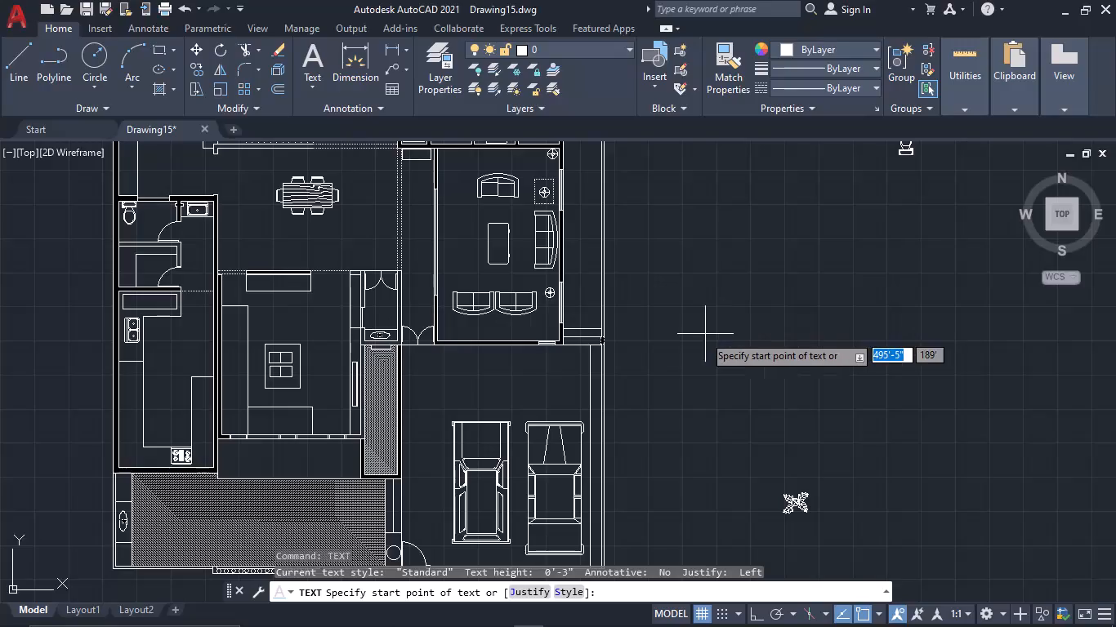
Place text below the floor plan with height 2' and rotation angle 2', entering "1.Parking" as the first legend line.
{"action": "scroll", "coordinate": [696, 340], "scroll_direction": "down", "scroll_amount": 1}
{"action": "middle_click_drag", "start_coordinate": [696, 340], "coordinate": [683, 324]}
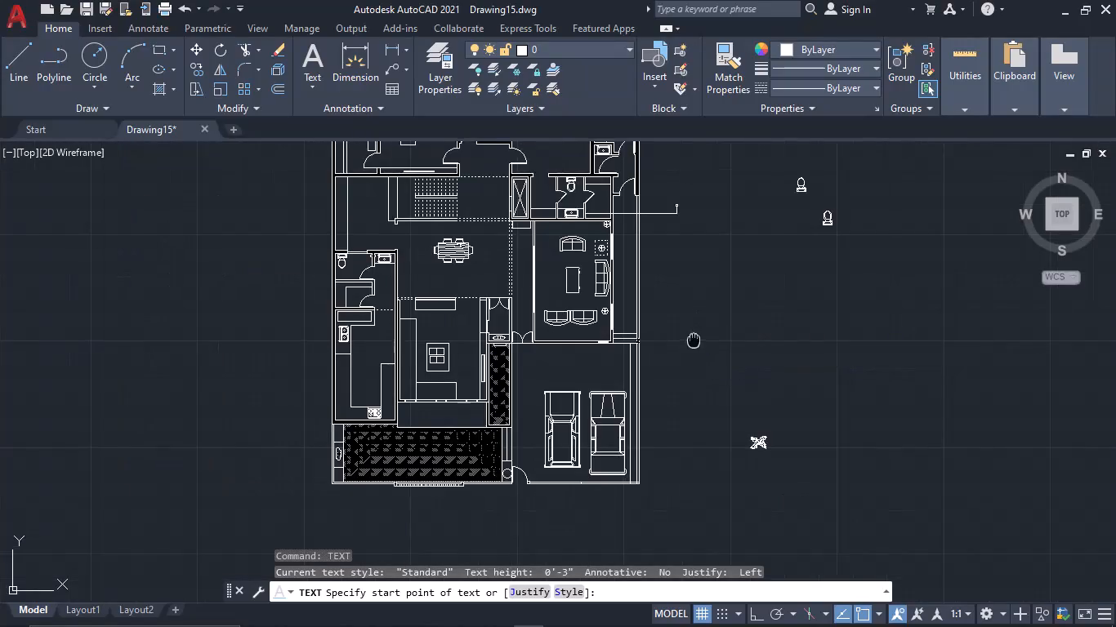
{"action": "middle_click_drag", "start_coordinate": [683, 324], "coordinate": [670, 281]}
{"action": "left_click", "coordinate": [563, 520]}
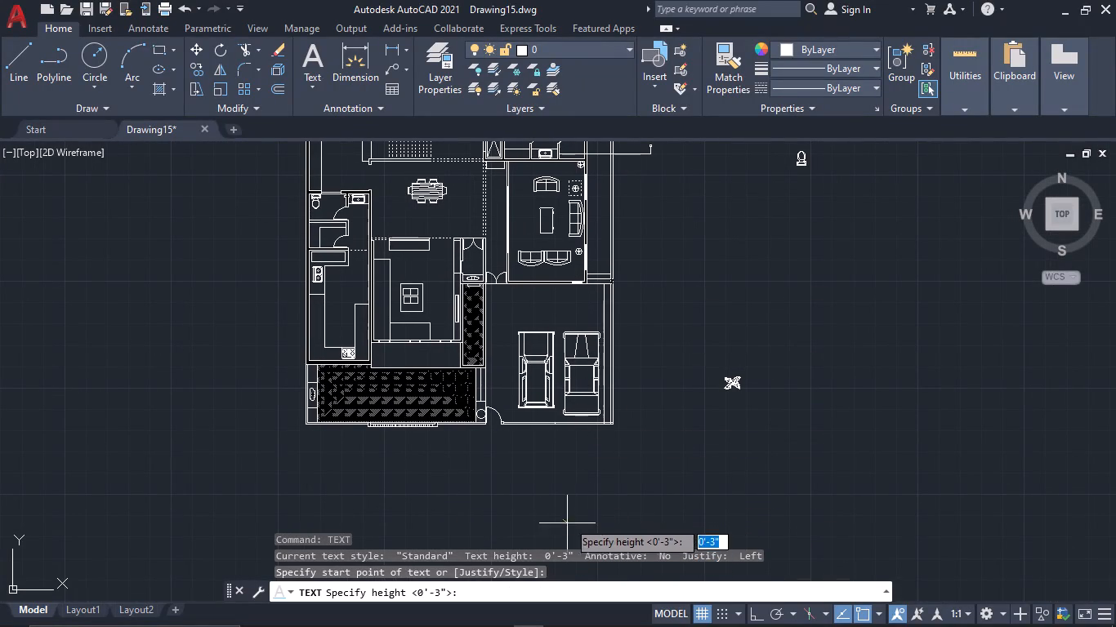
{"action": "middle_click_drag", "start_coordinate": [674, 503], "coordinate": [654, 408]}
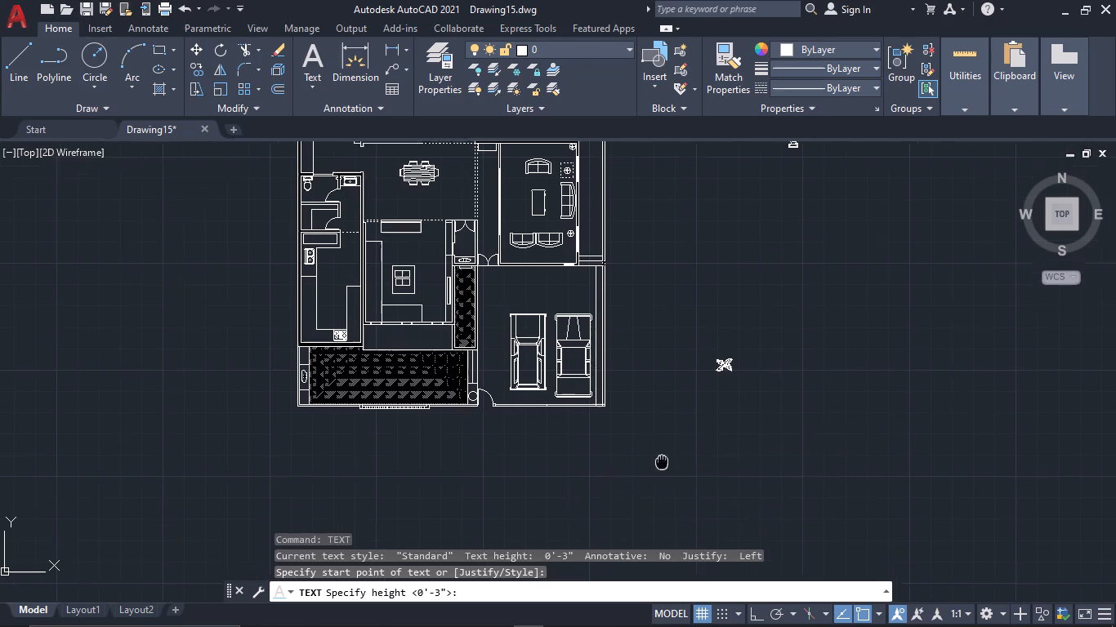
{"action": "middle_click_drag", "start_coordinate": [654, 408], "coordinate": [654, 405]}
{"action": "type", "text": "2' 2'"}
{"action": "key", "text": "space"}
{"action": "key", "text": "Menu"}
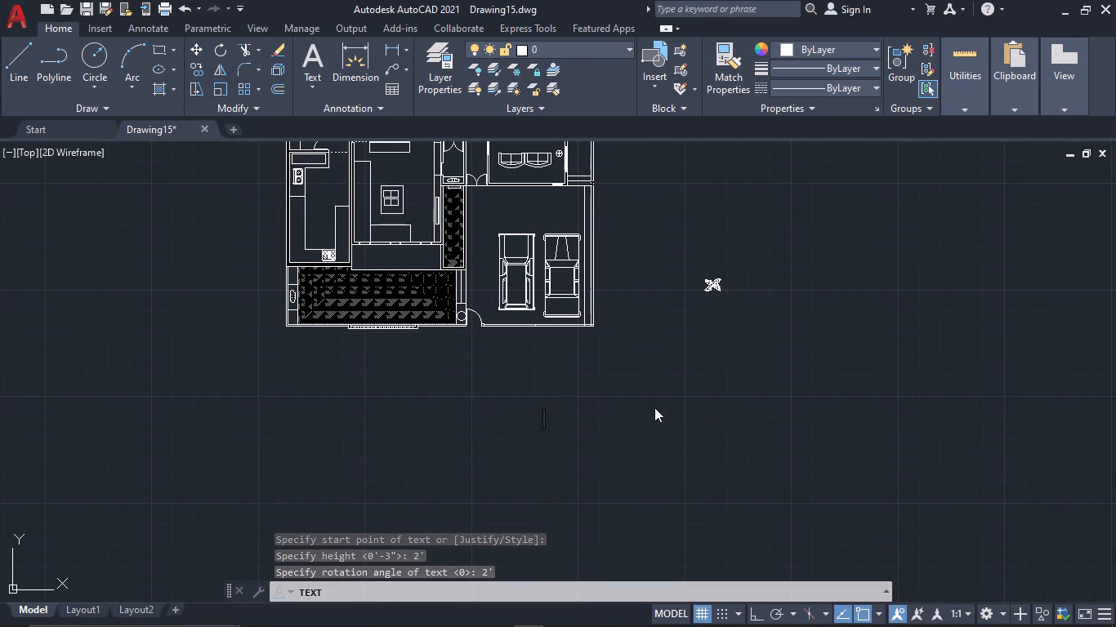
{"action": "type", "text": "1."}
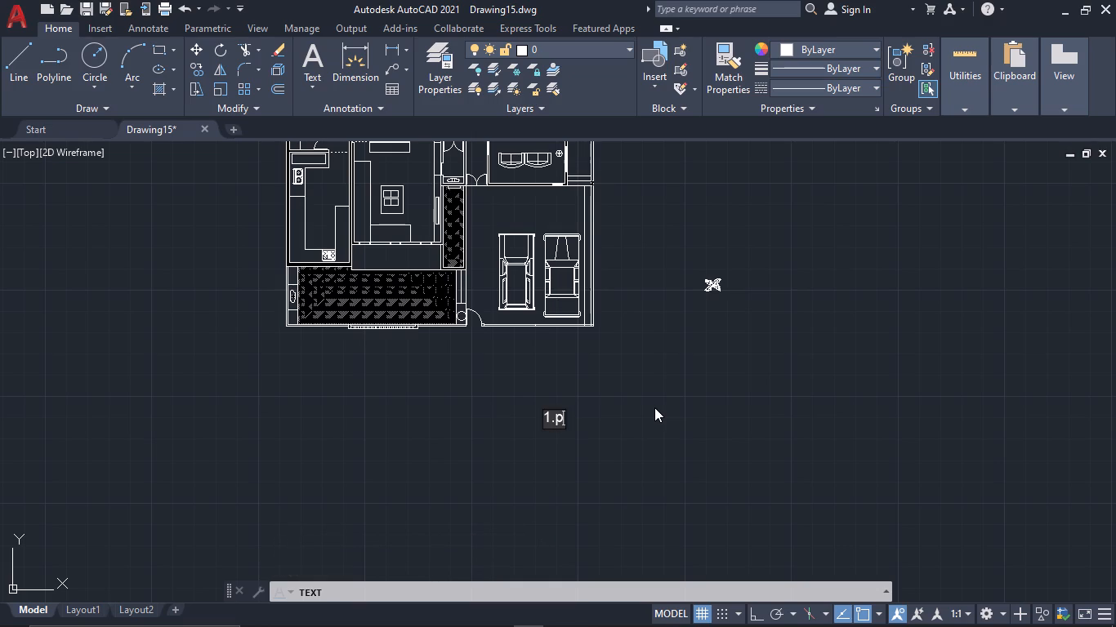
{"action": "key", "text": "a"}
{"action": "key", "text": "BackSpace"}
{"action": "key", "text": "BackSpace"}
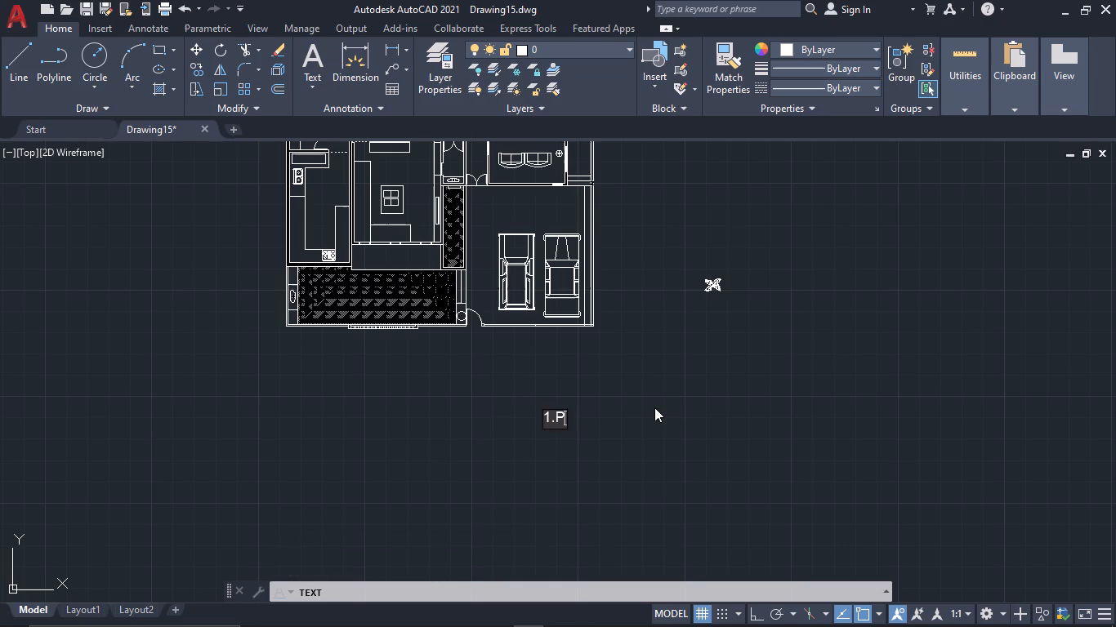
{"action": "type", "text": "arking"}
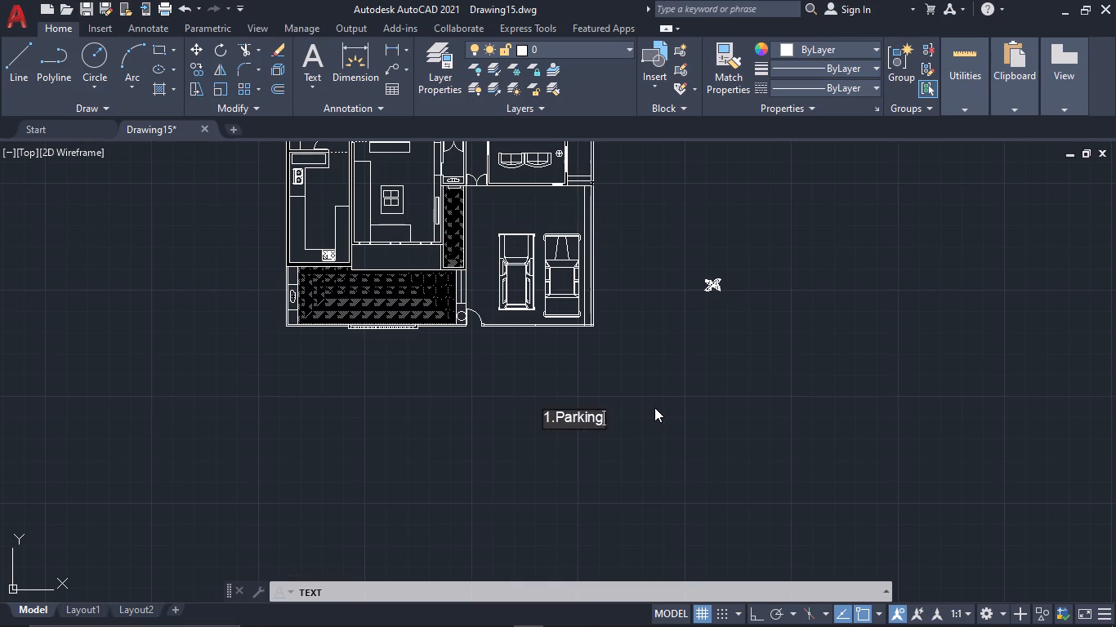
{"action": "key", "text": "Return"}
Add the second and third lines to the room legend: "2.Lawn" and "3.Drawing Room".
{"action": "key", "text": "2"}
{"action": "key", "text": "period"}
{"action": "type", "text": "awn"}
{"action": "key", "text": "Return"}
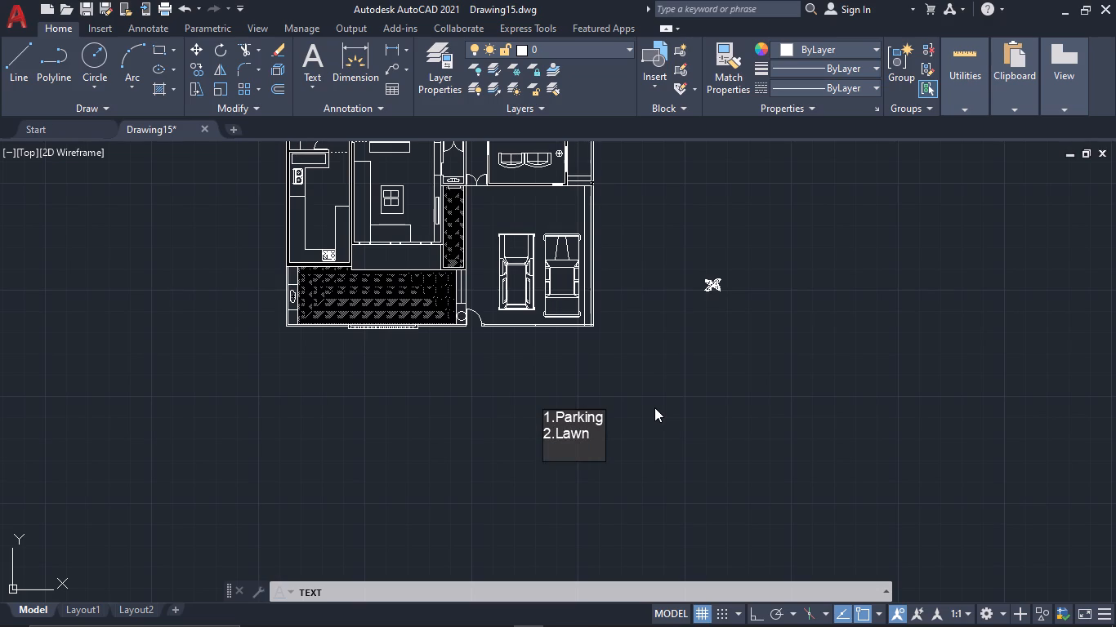
{"action": "type", "text": "3."}
{"action": "key", "text": "d"}
{"action": "key", "text": "BackSpace"}
{"action": "type", "text": "rawing"}
{"action": "key", "text": "space"}
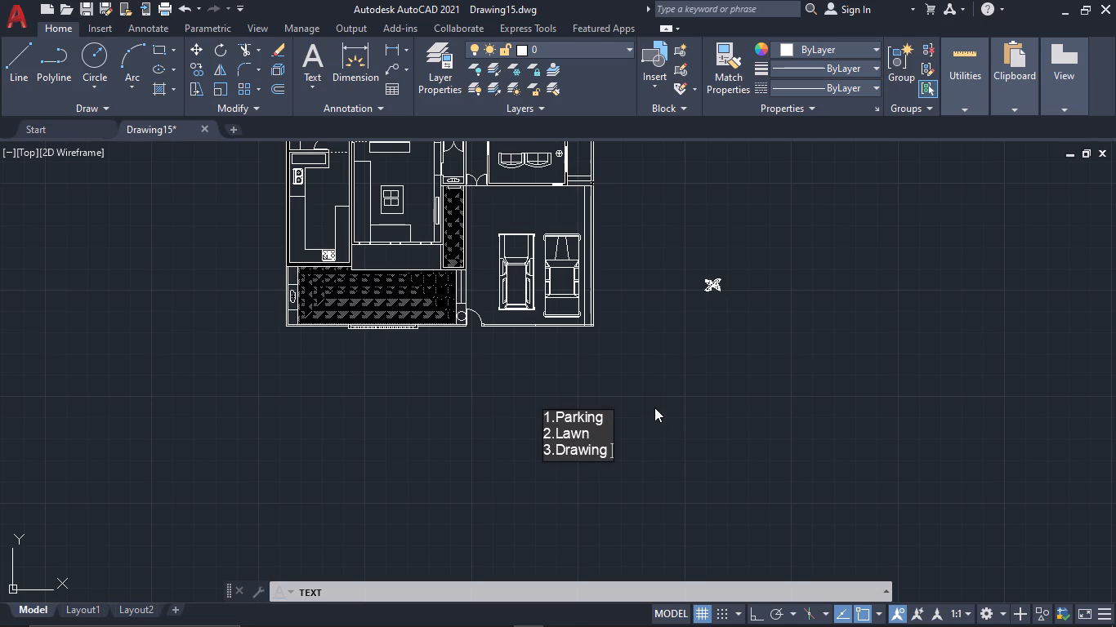
{"action": "type", "text": "room"}
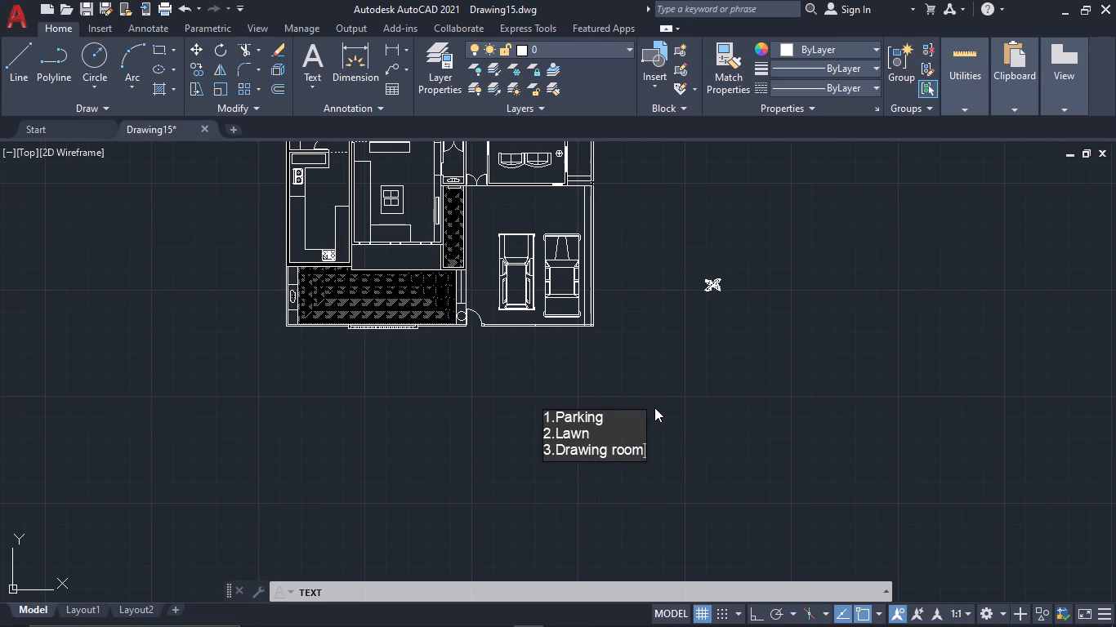
{"action": "key", "text": "BackSpace"}
{"action": "key", "text": "BackSpace"}
{"action": "key", "text": "BackSpace"}
{"action": "key", "text": "BackSpace"}
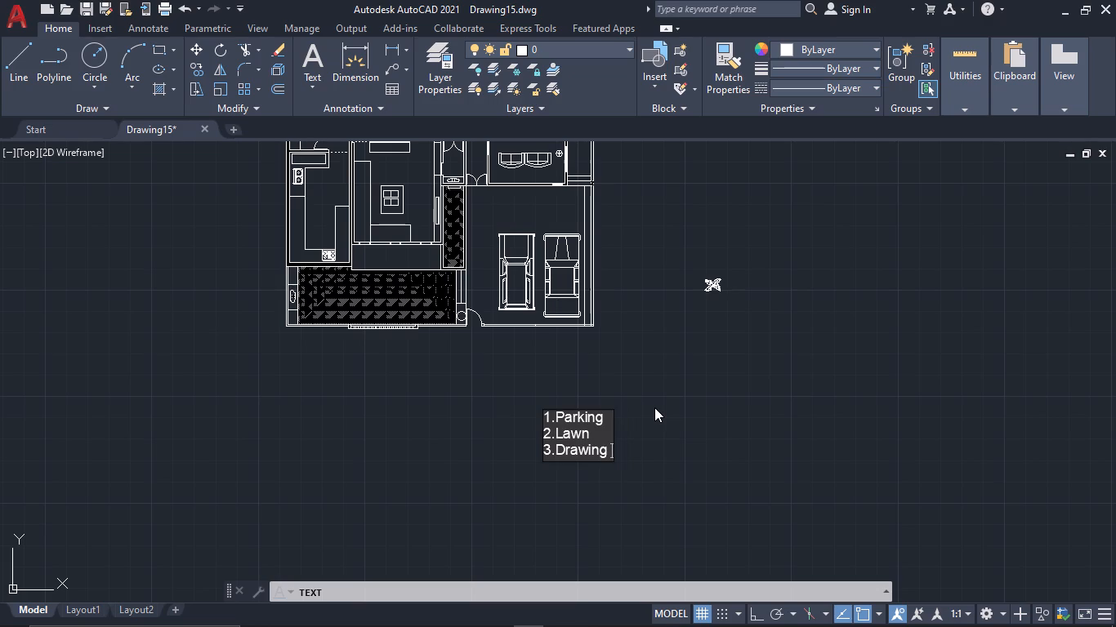
{"action": "key", "text": "Return"}
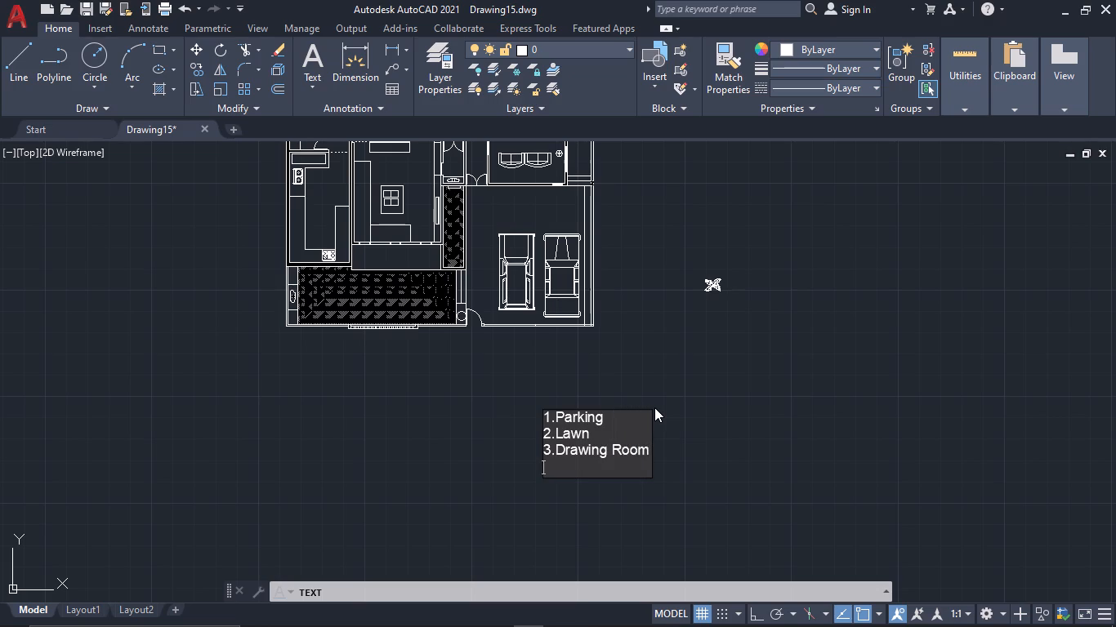
Add "4.Puja" as the fourth line of the room legend.
{"action": "type", "text": "4."}
{"action": "key", "text": "p"}
{"action": "key", "text": "BackSpace"}
{"action": "type", "text": "uja"}
{"action": "key", "text": "Return"}
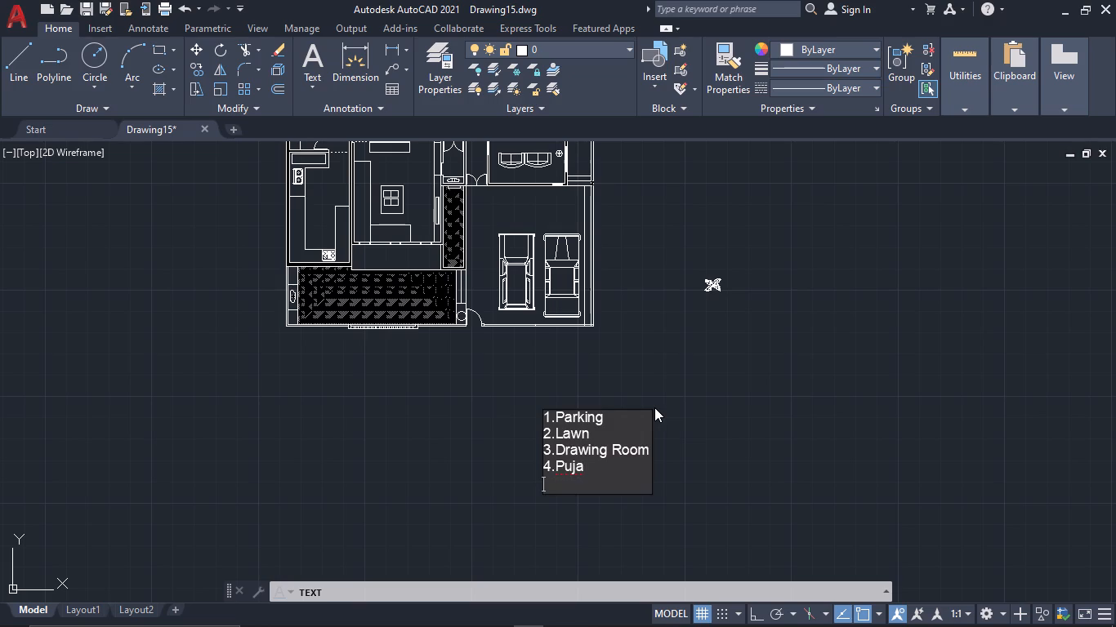
Add "5.Dulplex Living Hall" as the fifth line of the room legend.
{"action": "key", "text": "5"}
{"action": "key", "text": "apostrophe"}
{"action": "key", "text": "BackSpace"}
{"action": "key", "text": "semicolon"}
{"action": "key", "text": "BackSpace"}
{"action": "key", "text": "period"}
{"action": "type", "text": "duplex"}
{"action": "key", "text": "BackSpace"}
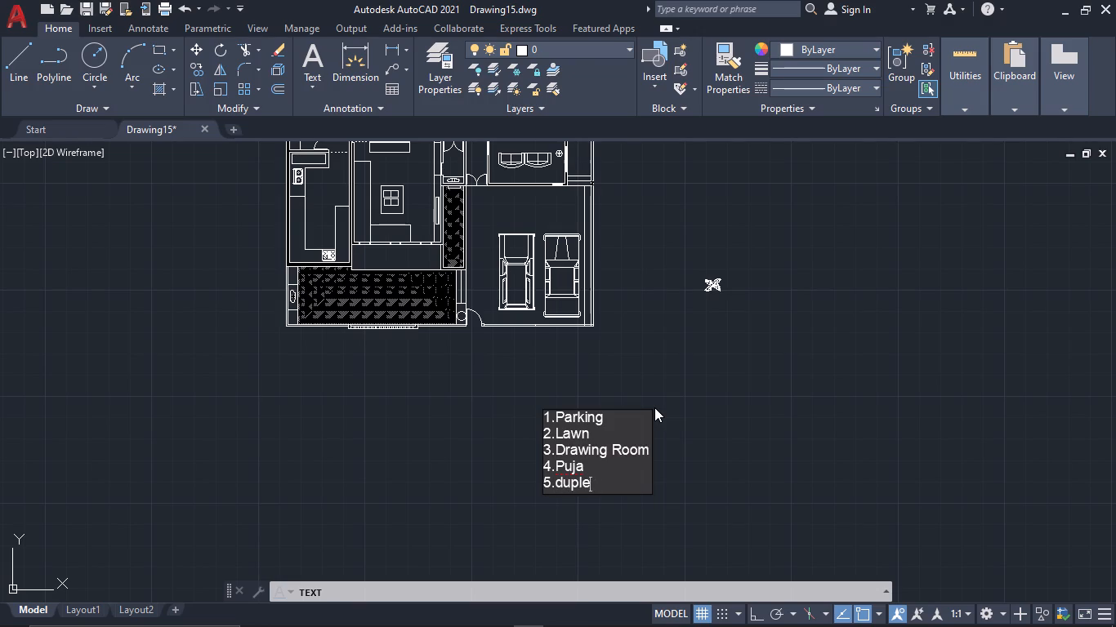
{"action": "key", "text": "BackSpace"}
{"action": "key", "text": "BackSpace"}
{"action": "key", "text": "BackSpace"}
{"action": "key", "text": "BackSpace"}
{"action": "key", "text": "BackSpace"}
{"action": "key", "text": "d"}
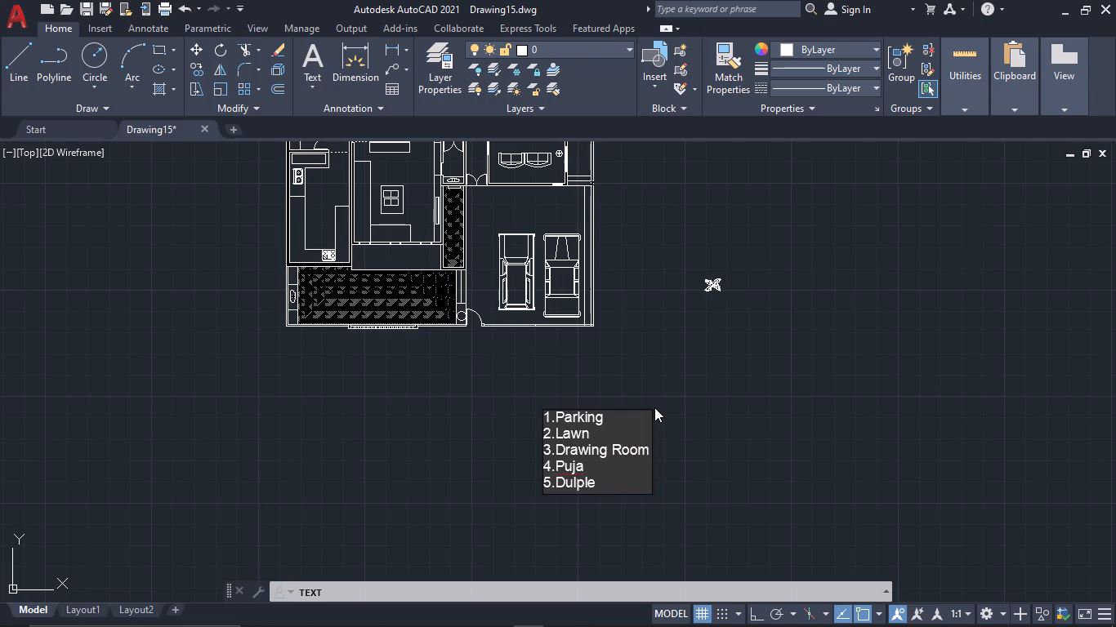
{"action": "key", "text": "x"}
{"action": "key", "text": "space"}
{"action": "type", "text": "iving"}
{"action": "key", "text": "space"}
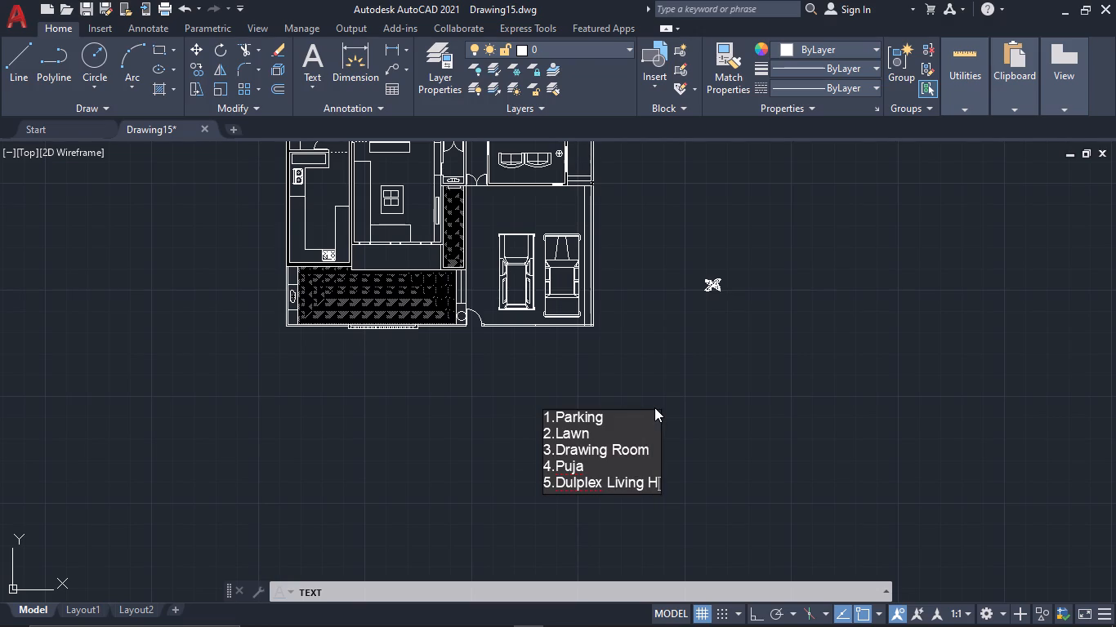
{"action": "type", "text": "all"}
{"action": "key", "text": "Return"}
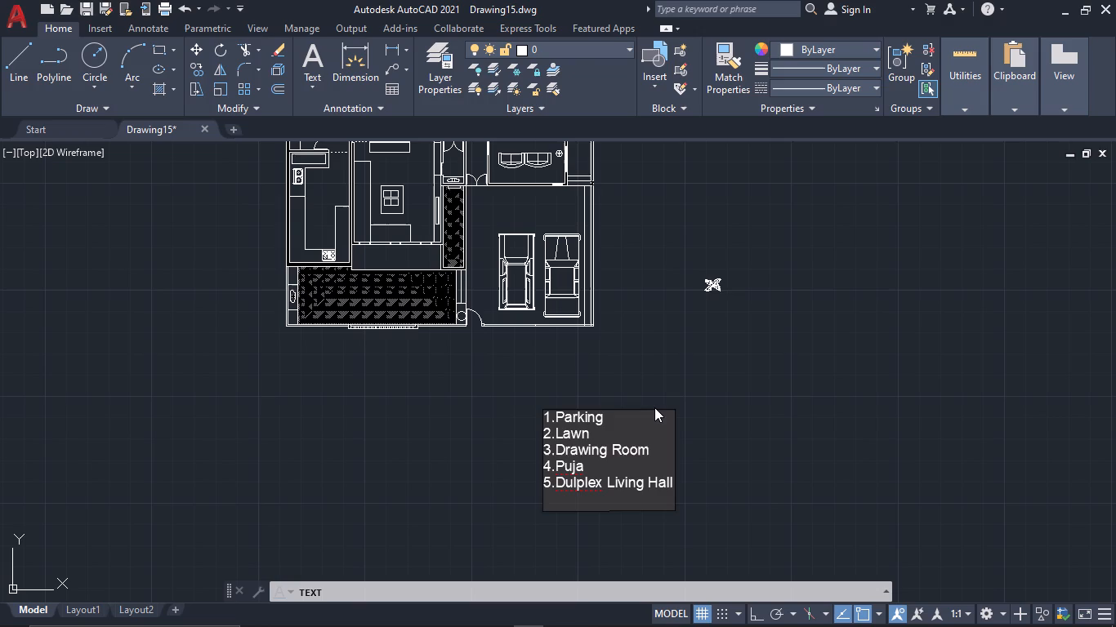
Add the sixth and seventh lines to the room legend: "6.Dining" and "7.Kitchen".
{"action": "type", "text": "6."}
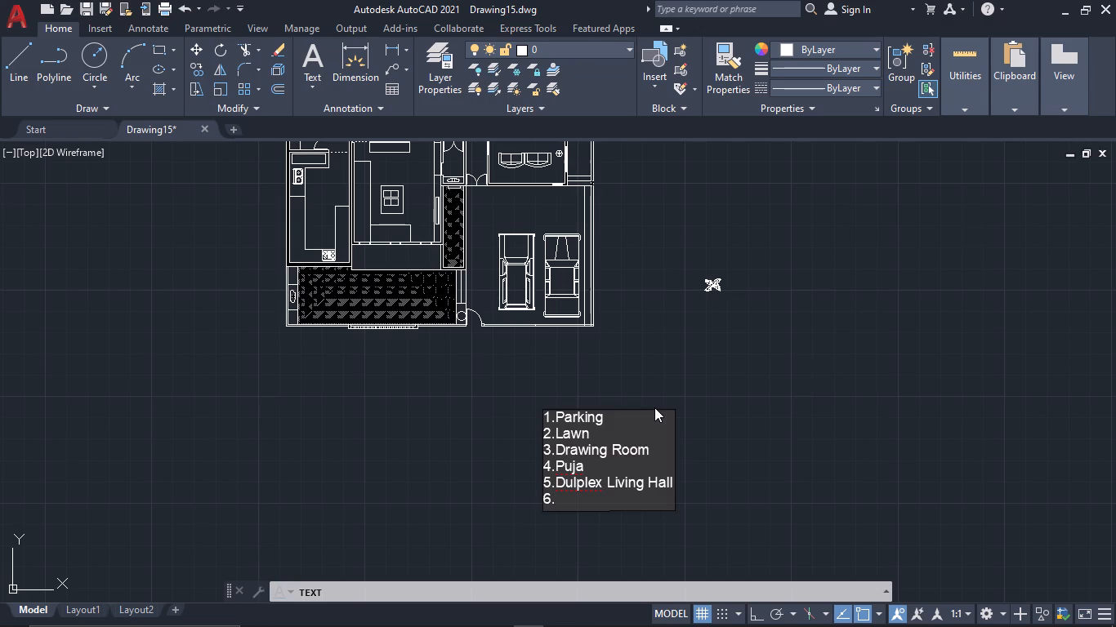
{"action": "key", "text": "d"}
{"action": "key", "text": "Return"}
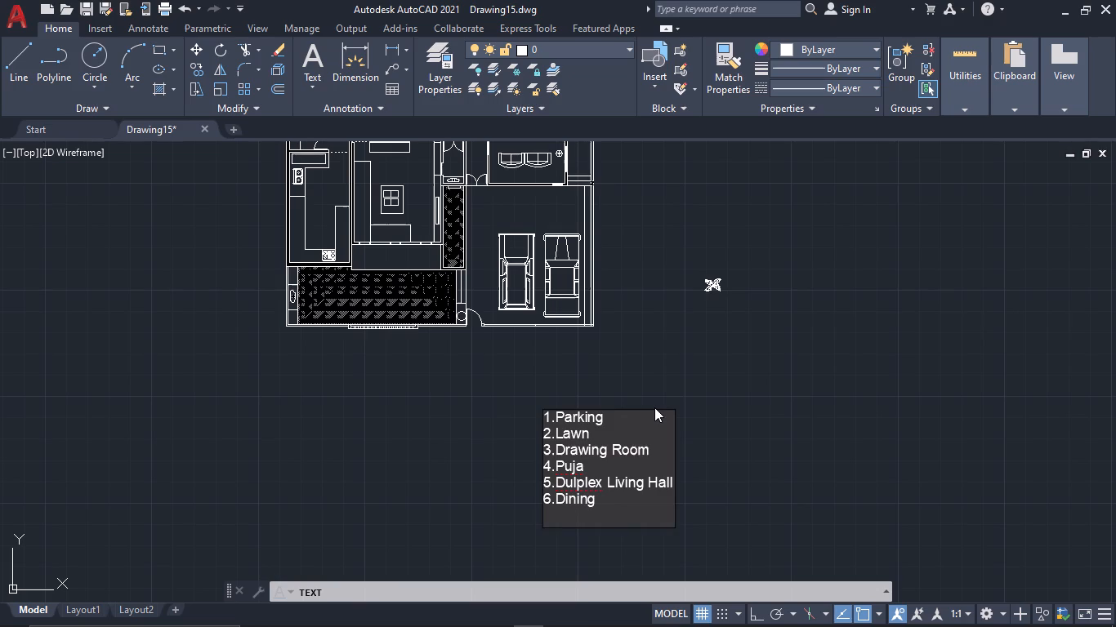
{"action": "type", "text": "7."}
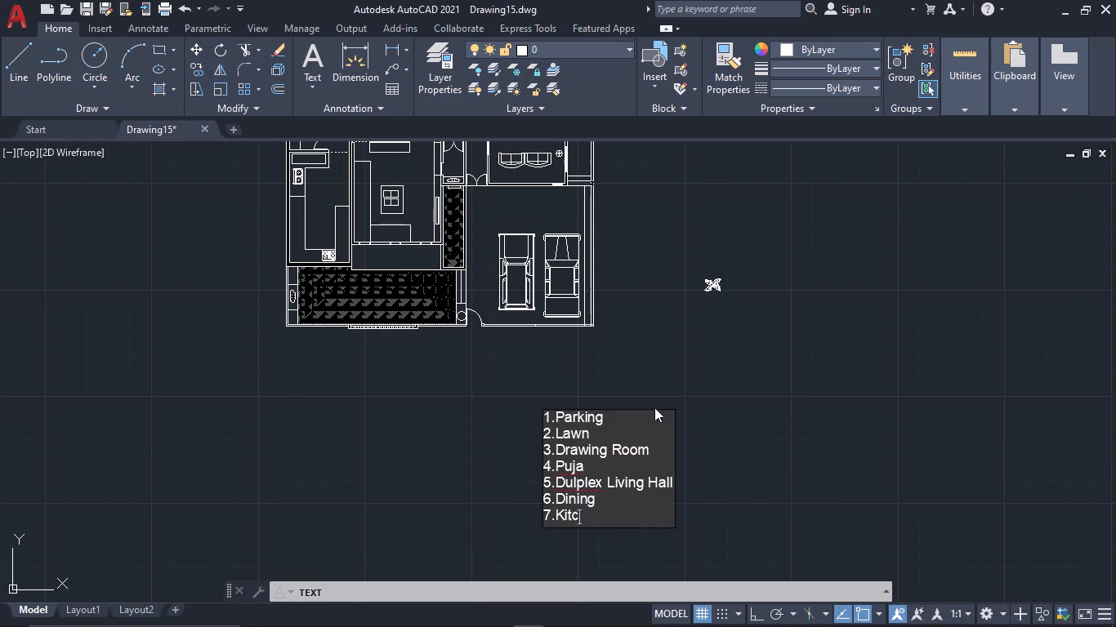
{"action": "key", "text": "Return"}
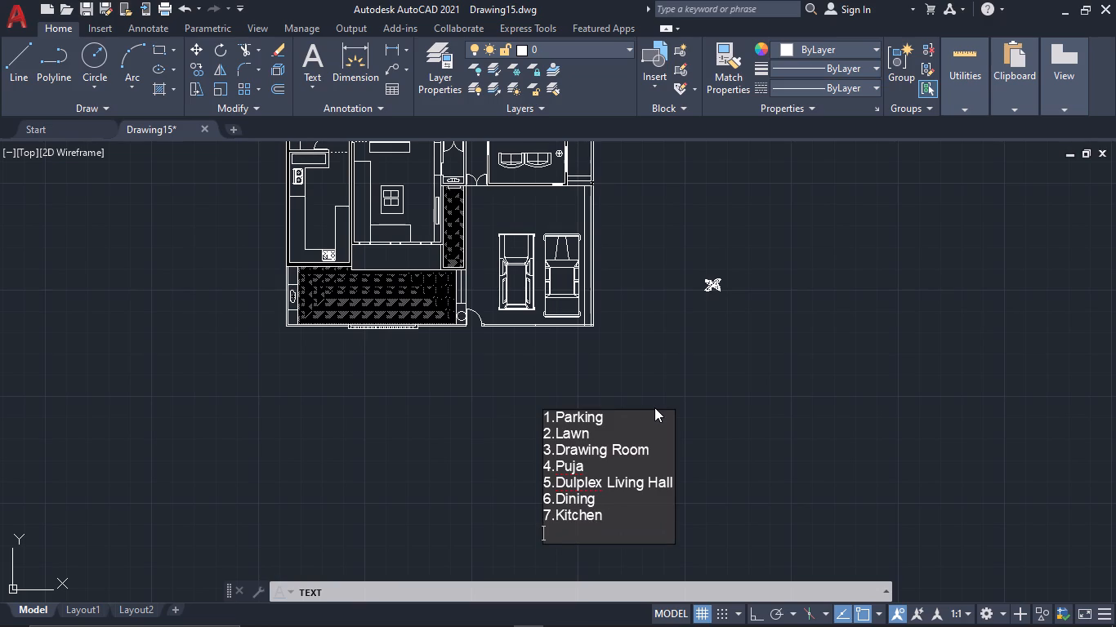
Add the eighth and ninth lines to the room legend: "8.Store" and "9.Power Room".
{"action": "type", "text": "8."}
{"action": "type", "text": "tore"}
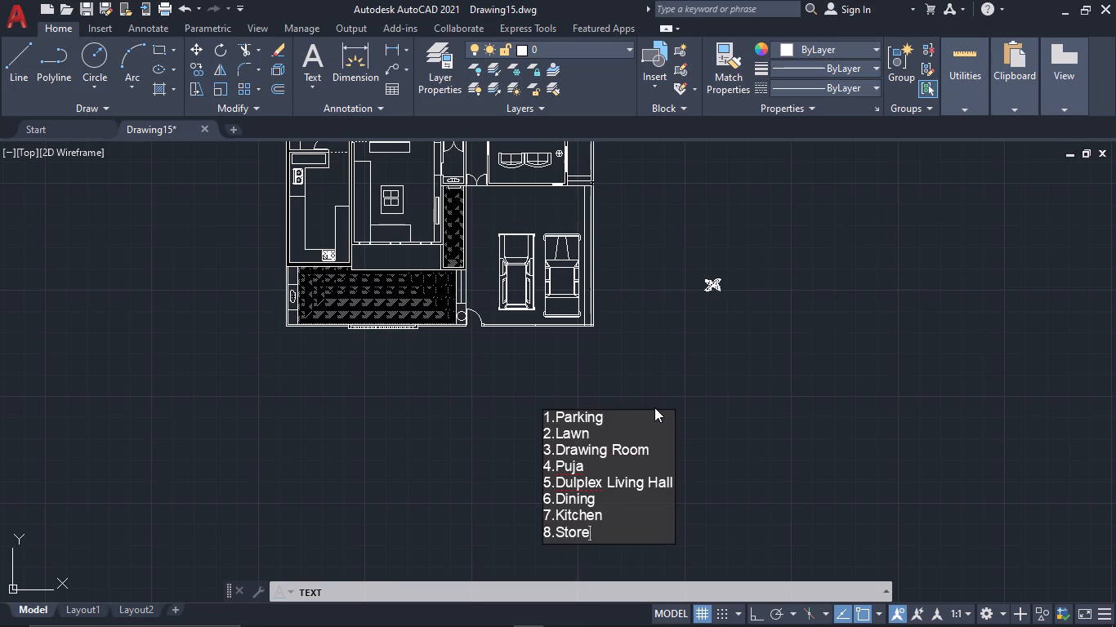
{"action": "key", "text": "Return"}
{"action": "type", "text": "9."}
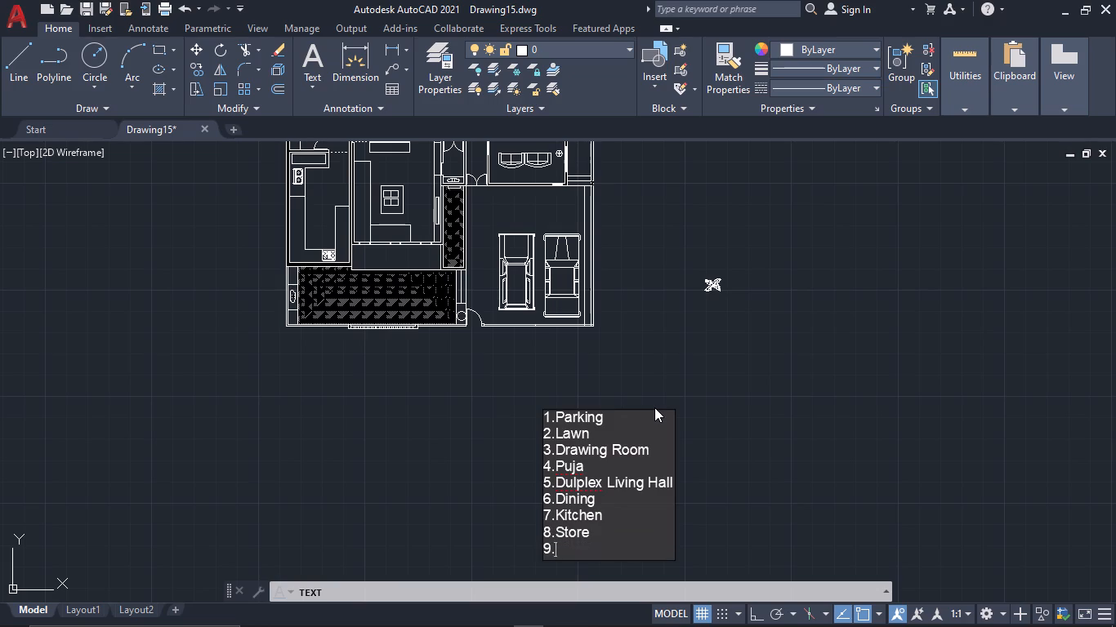
{"action": "type", "text": "po"}
{"action": "key", "text": "BackSpace"}
{"action": "key", "text": "BackSpace"}
{"action": "key", "text": "p"}
{"action": "type", "text": "ow"}
{"action": "type", "text": "er"}
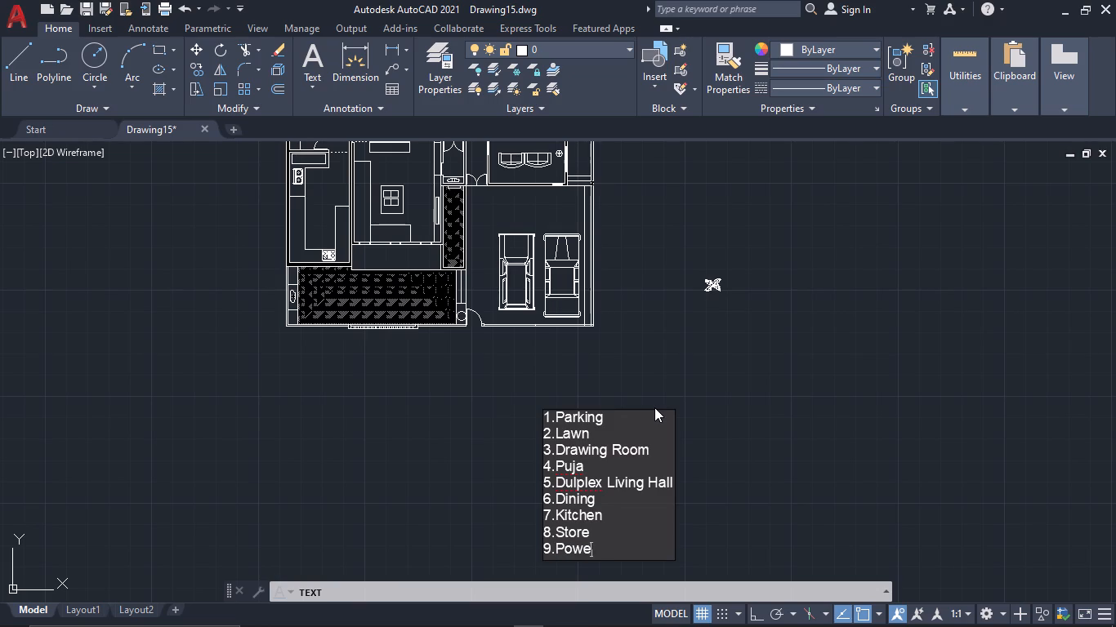
{"action": "key", "text": "space"}
{"action": "key", "text": "r"}
{"action": "type", "text": "oom"}
{"action": "key", "text": "Return"}
Add the tenth and eleventh lines to the room legend: "10.Courtyard" and "11.Lift".
{"action": "type", "text": "10."}
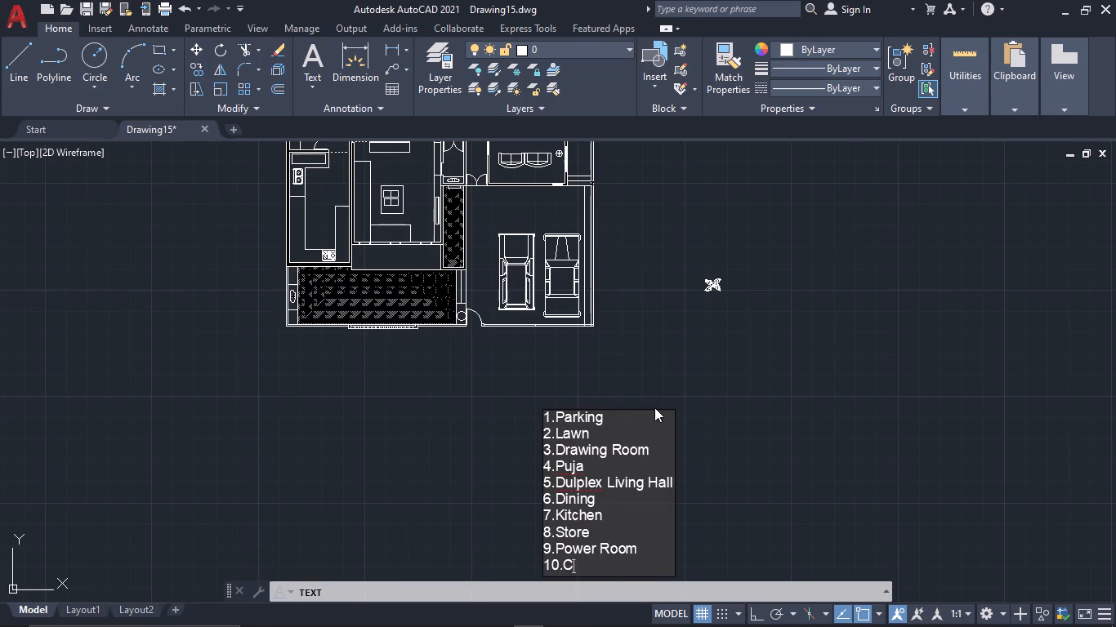
{"action": "type", "text": "ourt"}
{"action": "type", "text": "ya"}
{"action": "type", "text": "rd"}
{"action": "key", "text": "Return"}
{"action": "type", "text": "11'"}
{"action": "key", "text": "BackSpace"}
{"action": "key", "text": "period"}
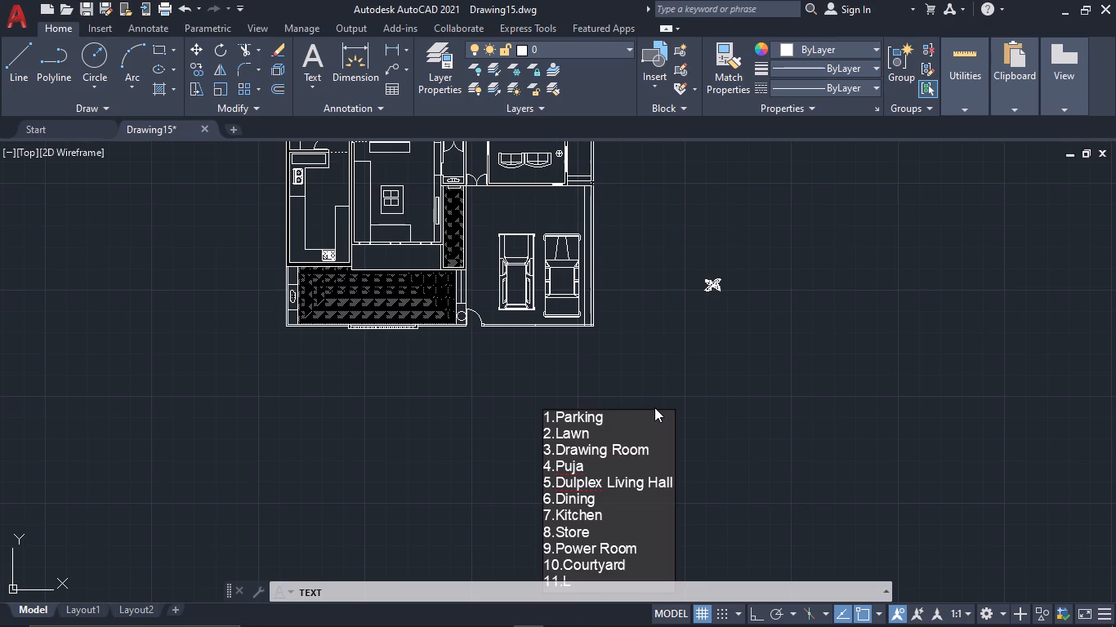
{"action": "type", "text": "ift"}
{"action": "key", "text": "Return"}
Add the twelfth and thirteenth lines to the room legend: "12.Master bed room" and "13.Guest Room".
{"action": "middle_click_drag", "start_coordinate": [770, 490], "coordinate": [737, 309]}
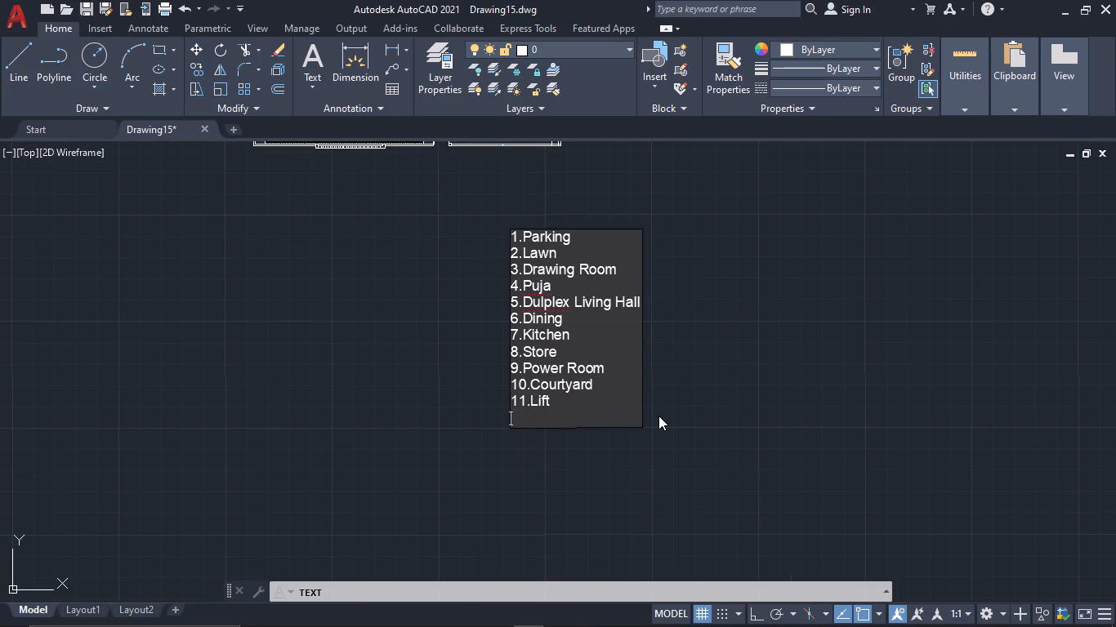
{"action": "type", "text": "12"}
{"action": "key", "text": "period"}
{"action": "type", "text": "ter"}
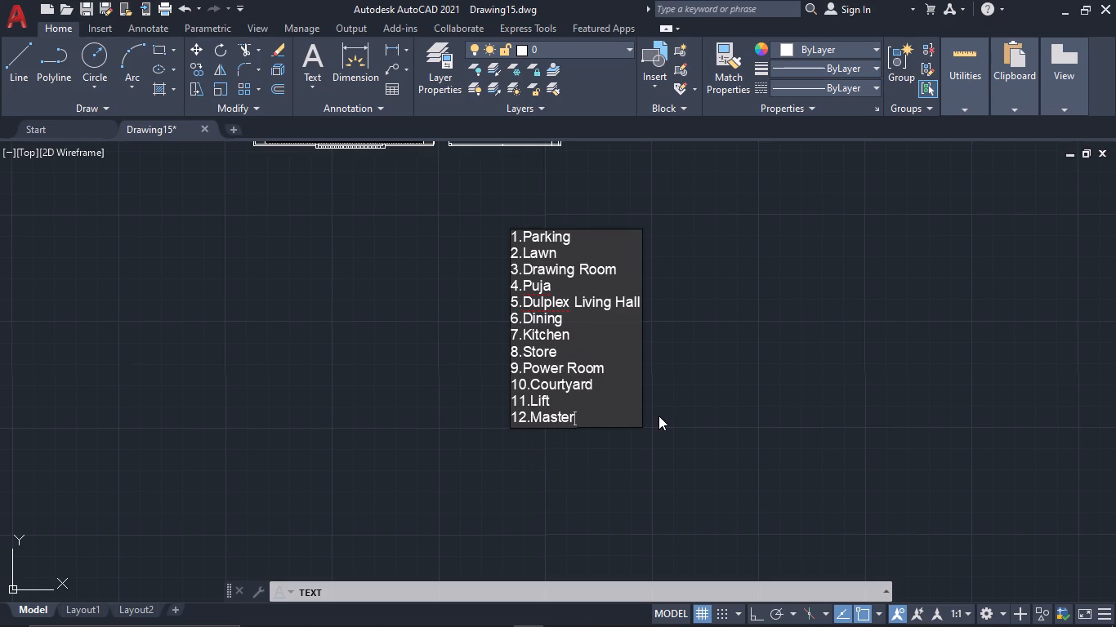
{"action": "key", "text": "space"}
{"action": "type", "text": "bed room"}
{"action": "key", "text": "Return"}
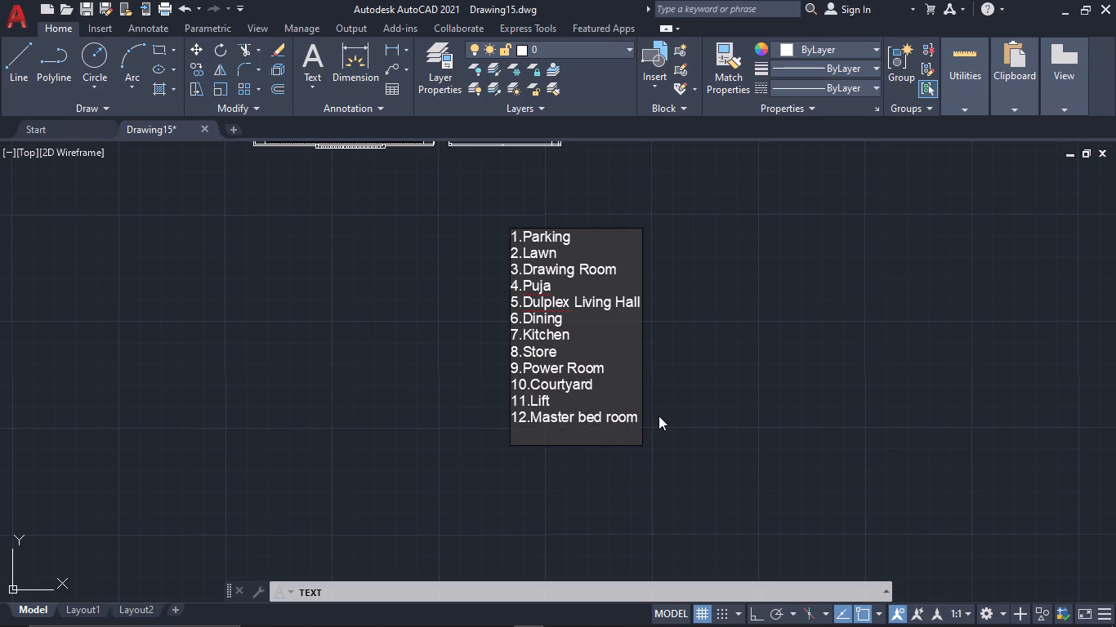
{"action": "type", "text": "13."}
{"action": "key", "text": "g"}
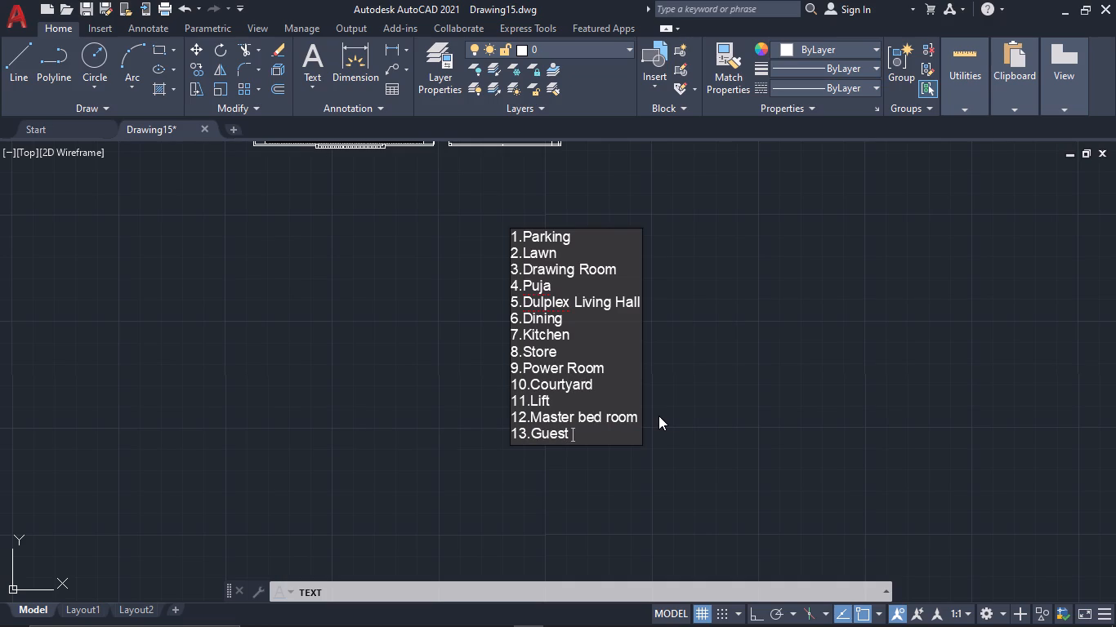
{"action": "key", "text": "Return"}
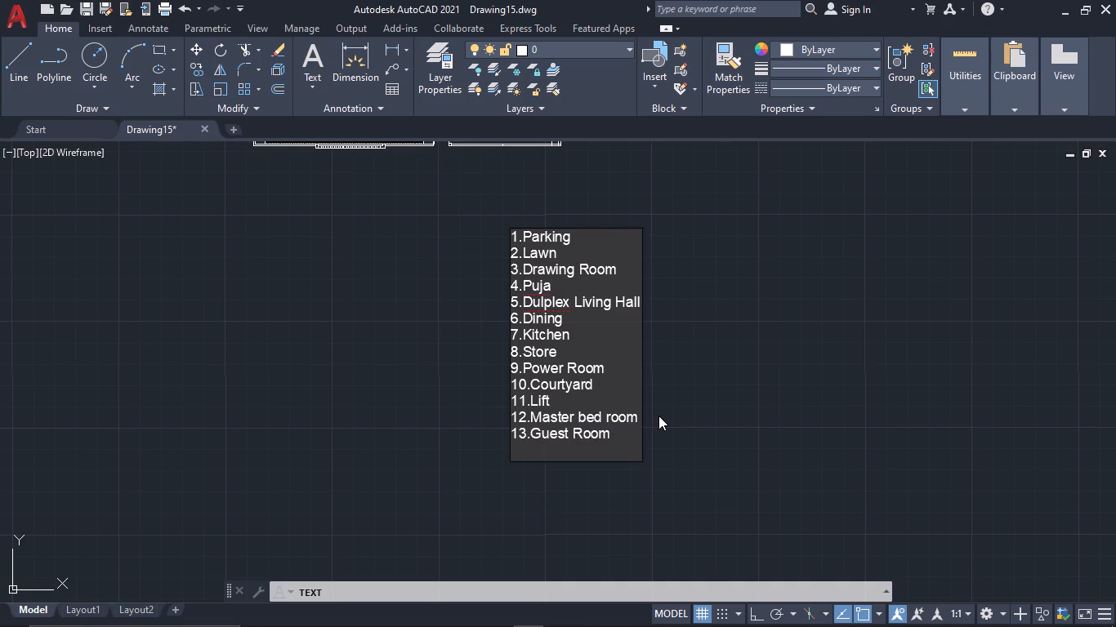
Add the last two lines to the room legend, "14.Utility room" and "15.Servent room", and finish the text.
{"action": "type", "text": "14."}
{"action": "type", "text": "tilit"}
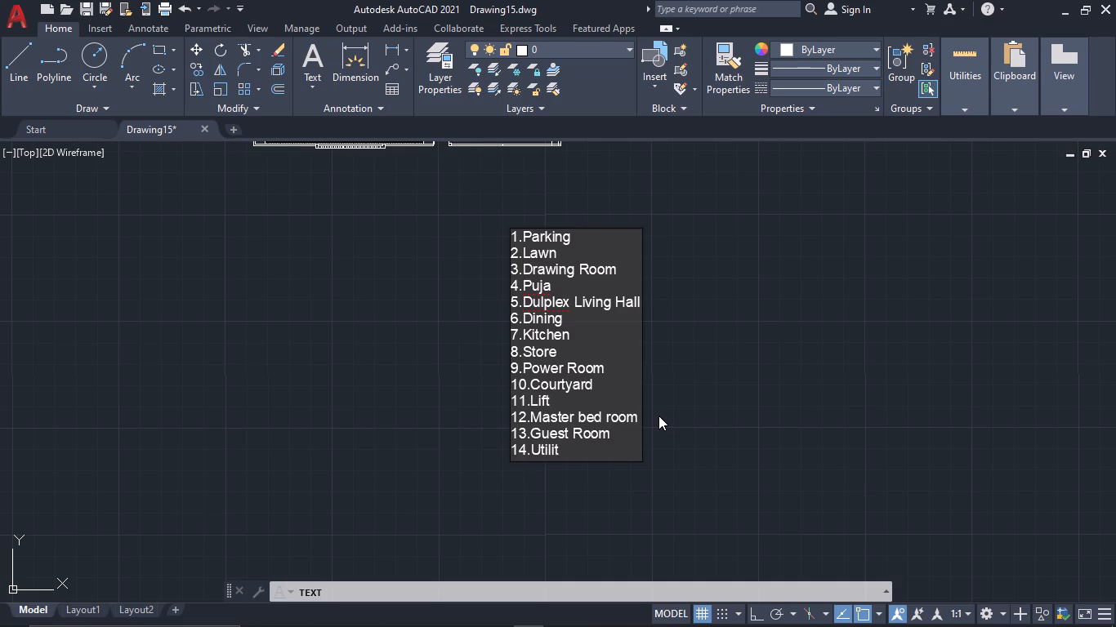
{"action": "type", "text": "y room"}
{"action": "key", "text": "Return"}
{"action": "type", "text": "15."}
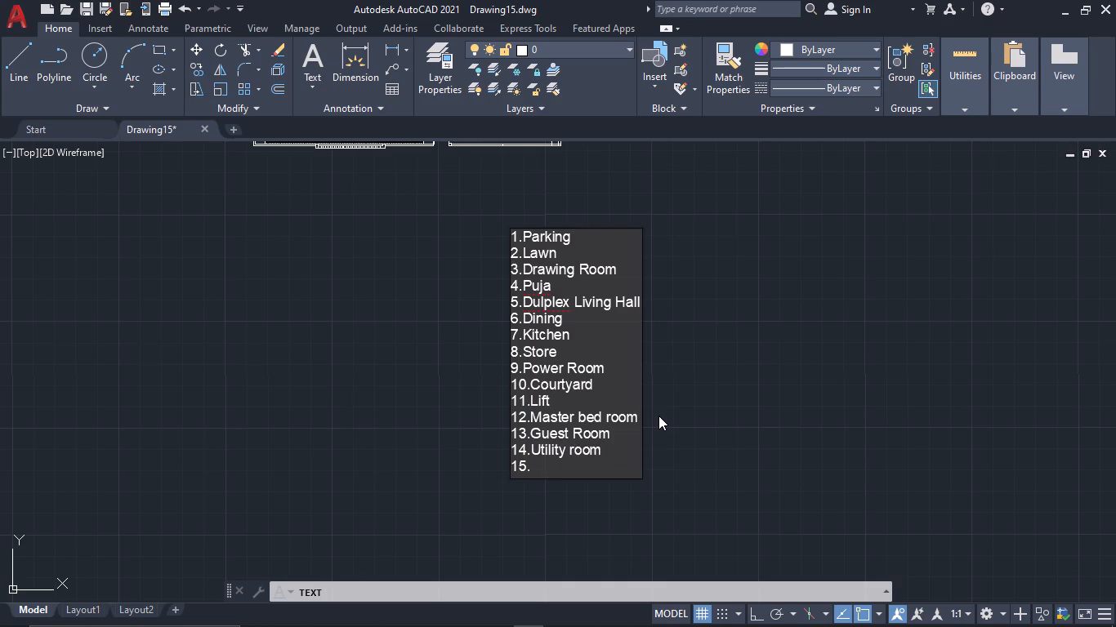
{"action": "type", "text": "ser"}
{"action": "key", "text": "BackSpace"}
{"action": "key", "text": "BackSpace"}
{"action": "type", "text": "ervent"}
{"action": "key", "text": "space"}
{"action": "type", "text": "room"}
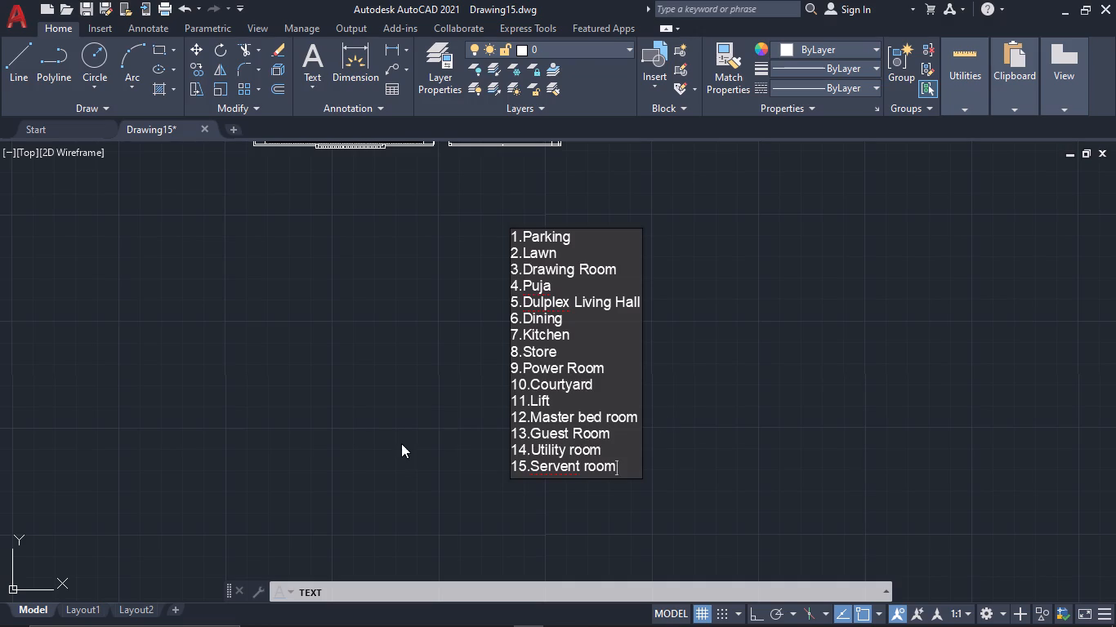
{"action": "left_click", "coordinate": [430, 406]}
{"action": "key", "text": "Escape"}
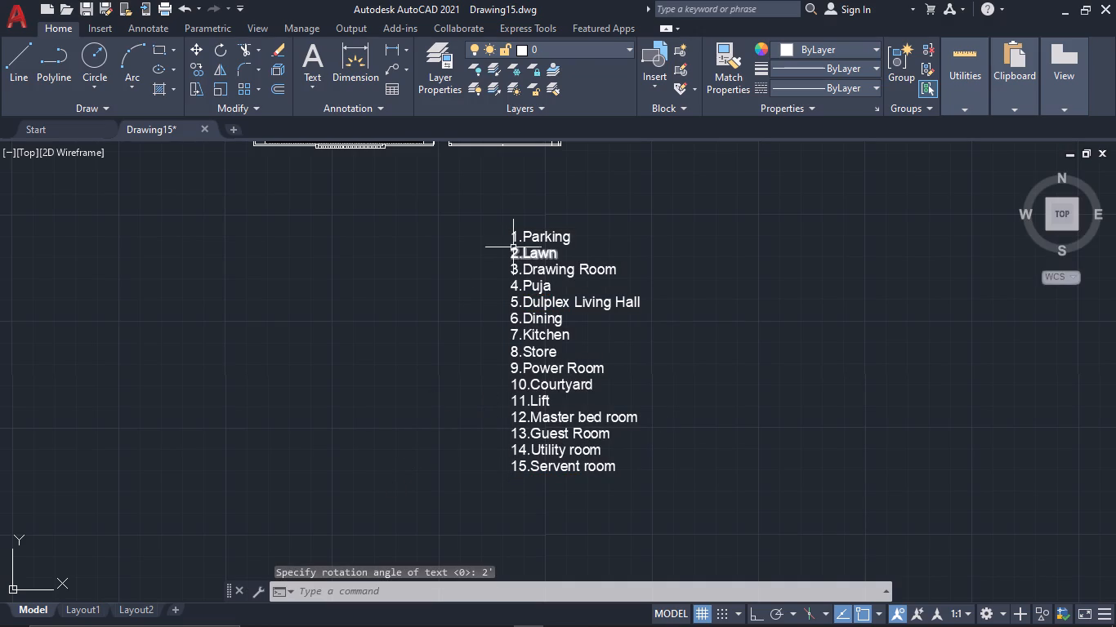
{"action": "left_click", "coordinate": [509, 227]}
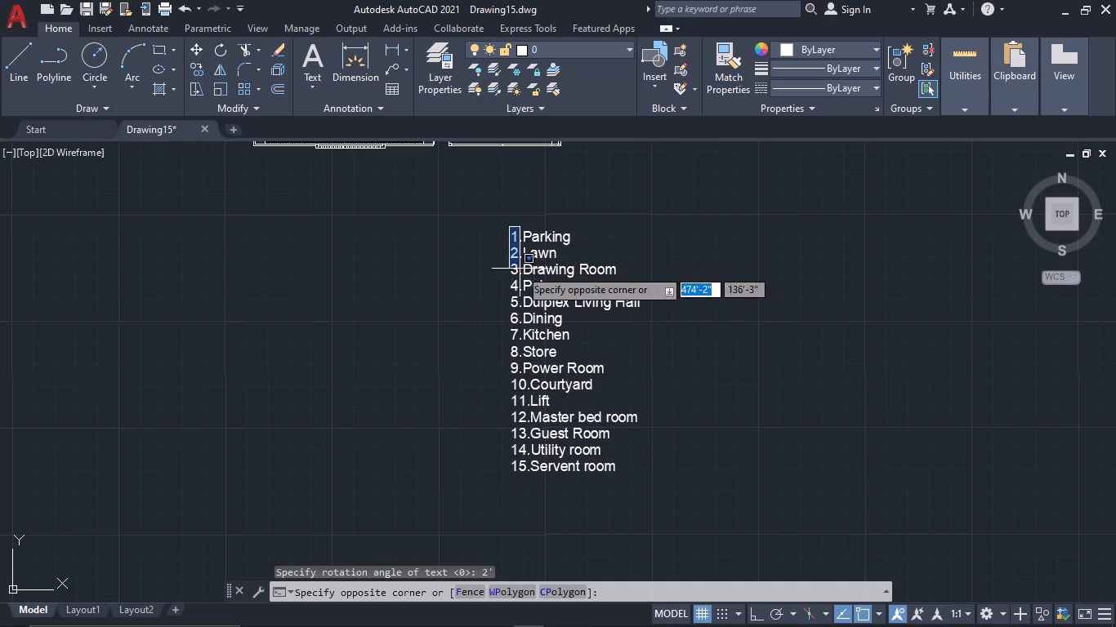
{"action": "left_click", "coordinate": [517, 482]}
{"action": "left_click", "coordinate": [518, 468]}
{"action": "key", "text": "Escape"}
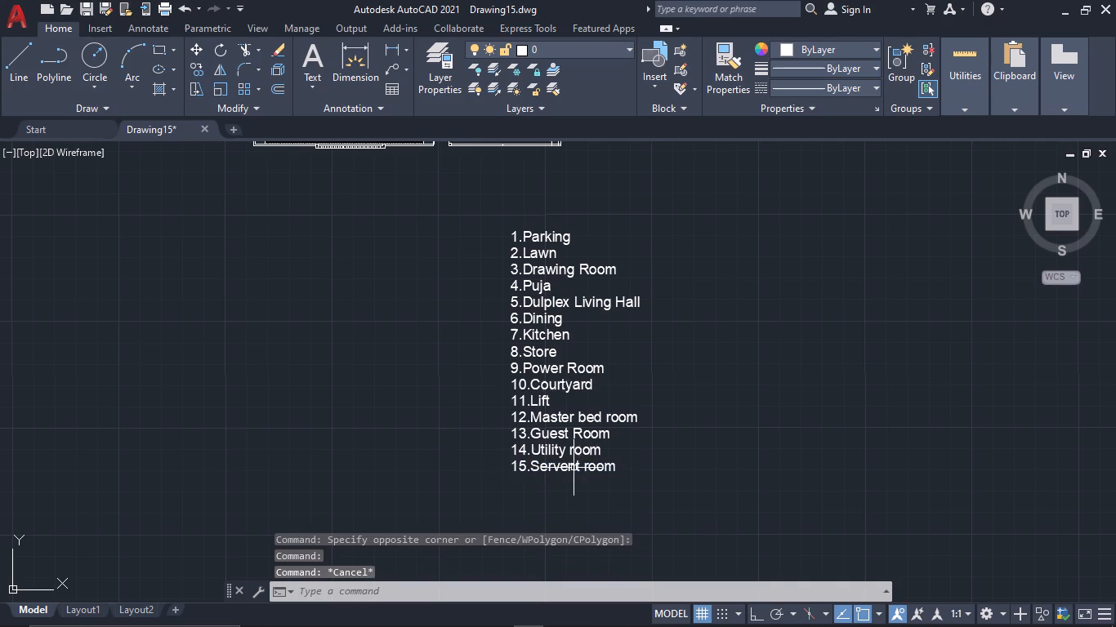
Start a separate single-line text beside the legend with height 2' and rotation entry 2', and write the number "1".
{"action": "type", "text": "tex"}
{"action": "key", "text": "space"}
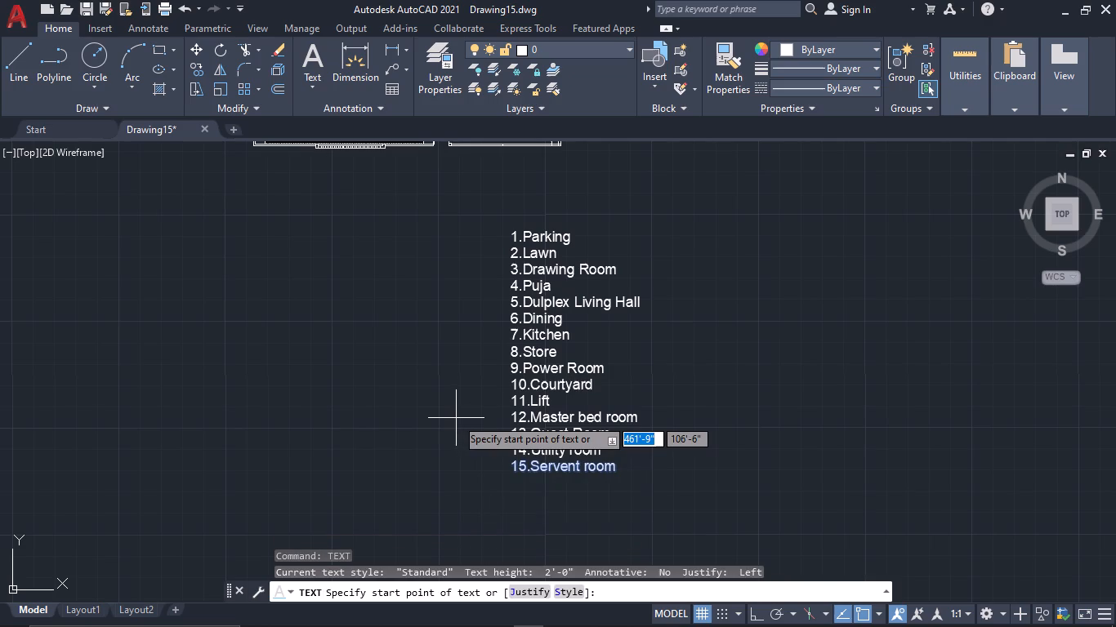
{"action": "left_click", "coordinate": [262, 388]}
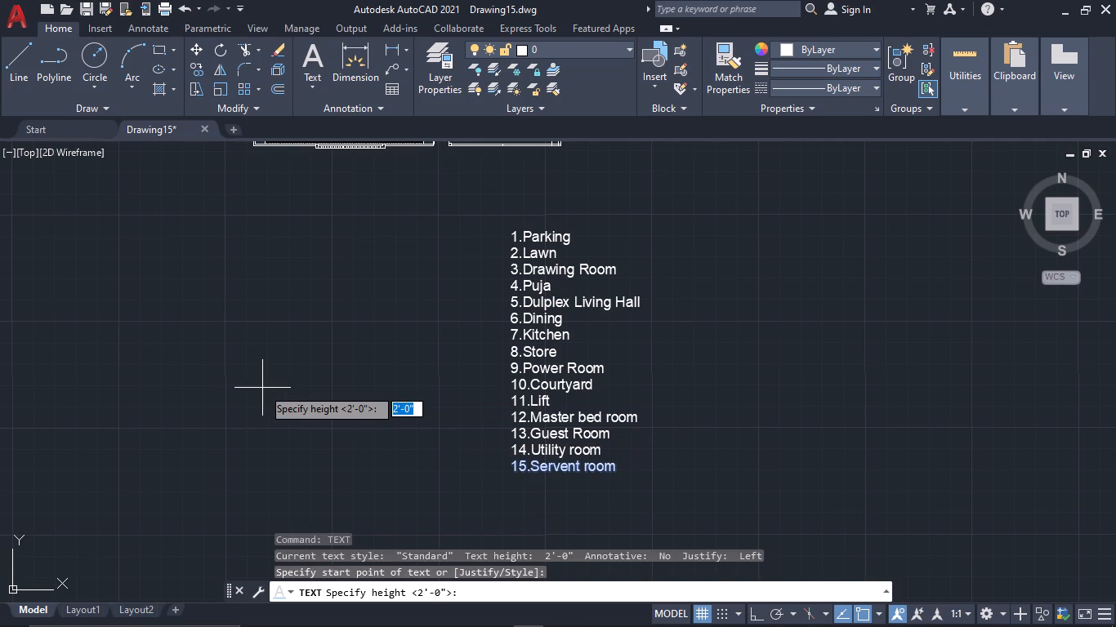
{"action": "key", "text": "2"}
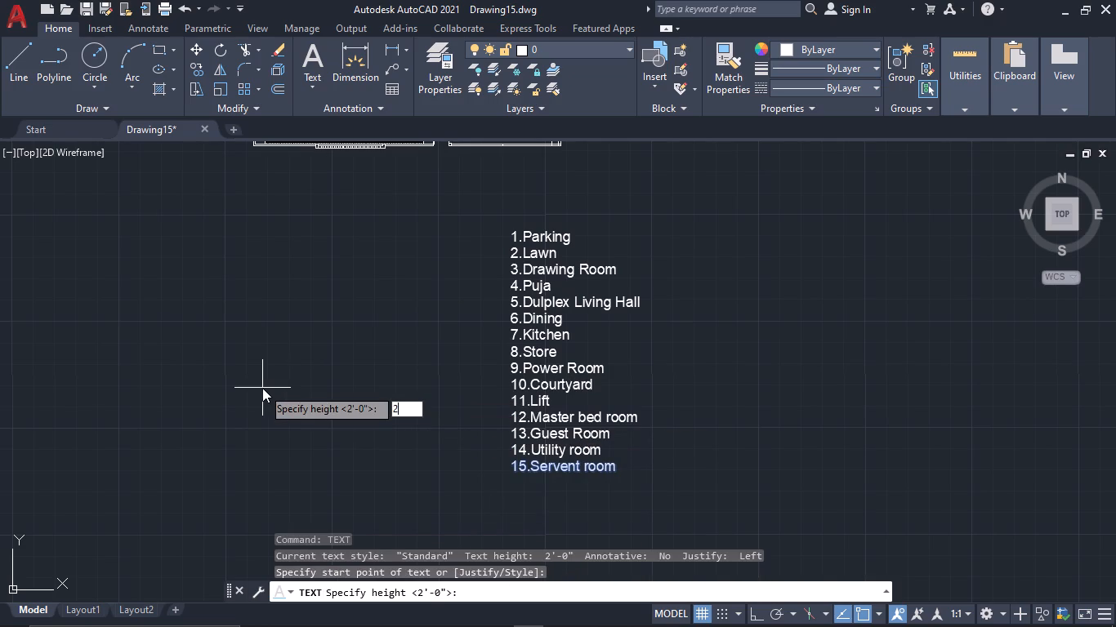
{"action": "type", "text": "' 2'"}
{"action": "key", "text": "space"}
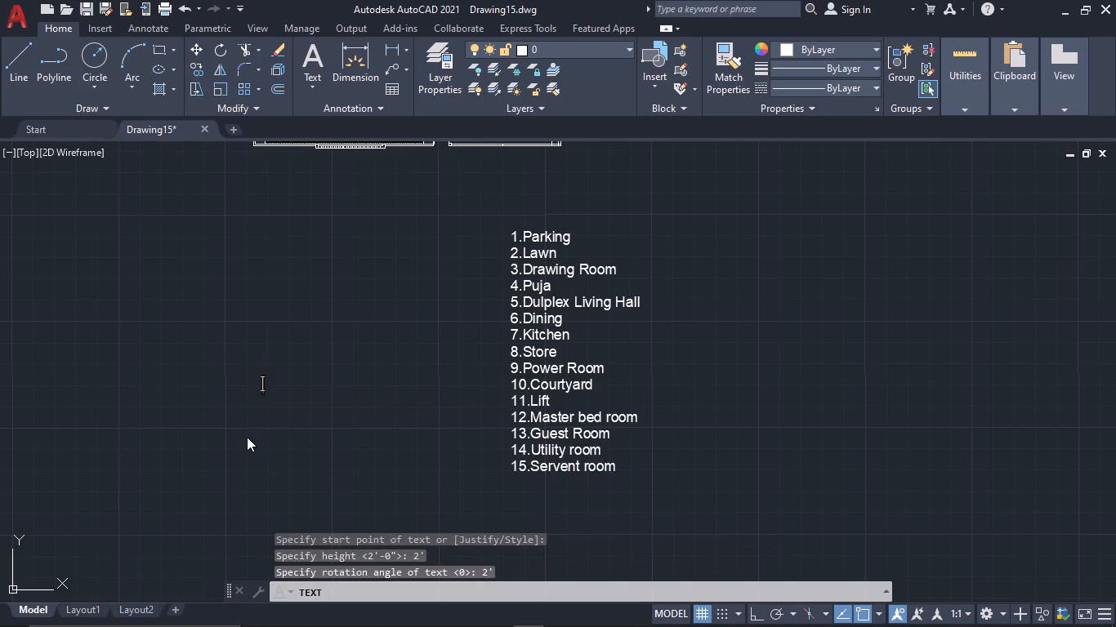
{"action": "middle_click_drag", "start_coordinate": [246, 437], "coordinate": [260, 423]}
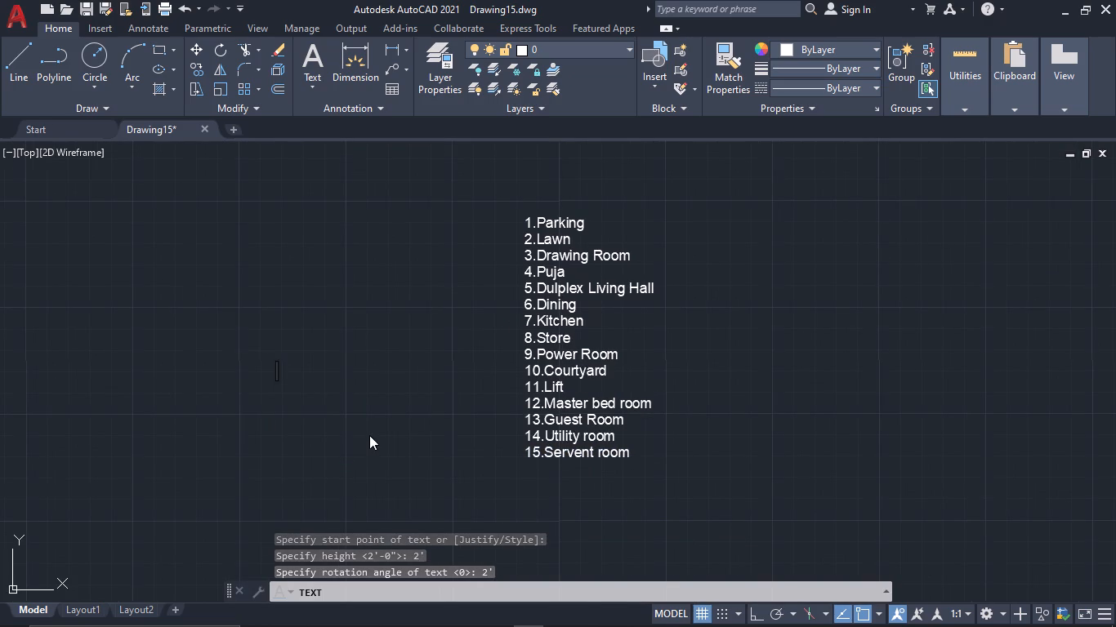
{"action": "key", "text": "1"}
Place the number "2" as a separate text just below the number "1" beside the legend.
{"action": "scroll", "coordinate": [364, 433], "scroll_direction": "down", "scroll_amount": 2}
{"action": "middle_click_drag", "start_coordinate": [364, 433], "coordinate": [373, 408]}
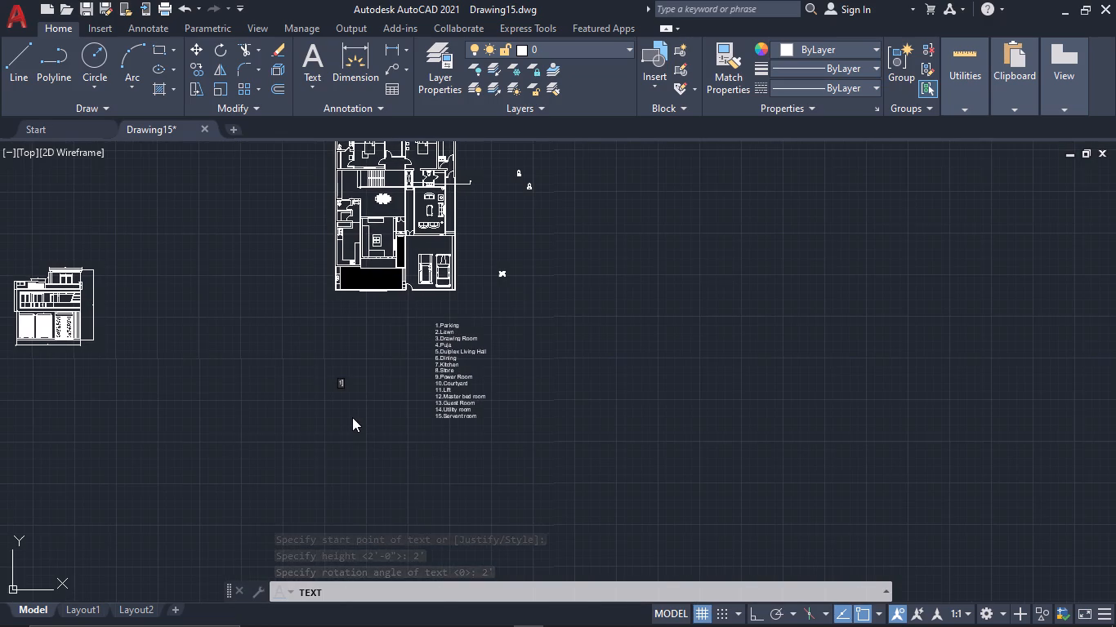
{"action": "left_click", "coordinate": [348, 418]}
{"action": "scroll", "coordinate": [347, 421], "scroll_direction": "up", "scroll_amount": 2}
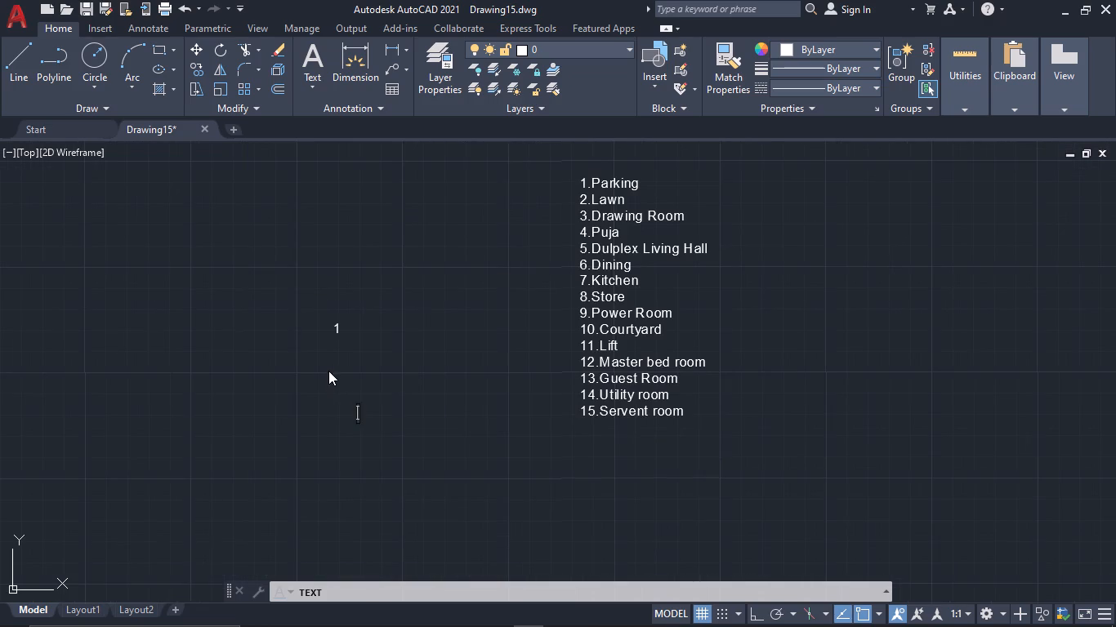
{"action": "left_click", "coordinate": [335, 343]}
{"action": "scroll", "coordinate": [330, 362], "scroll_direction": "up", "scroll_amount": 2}
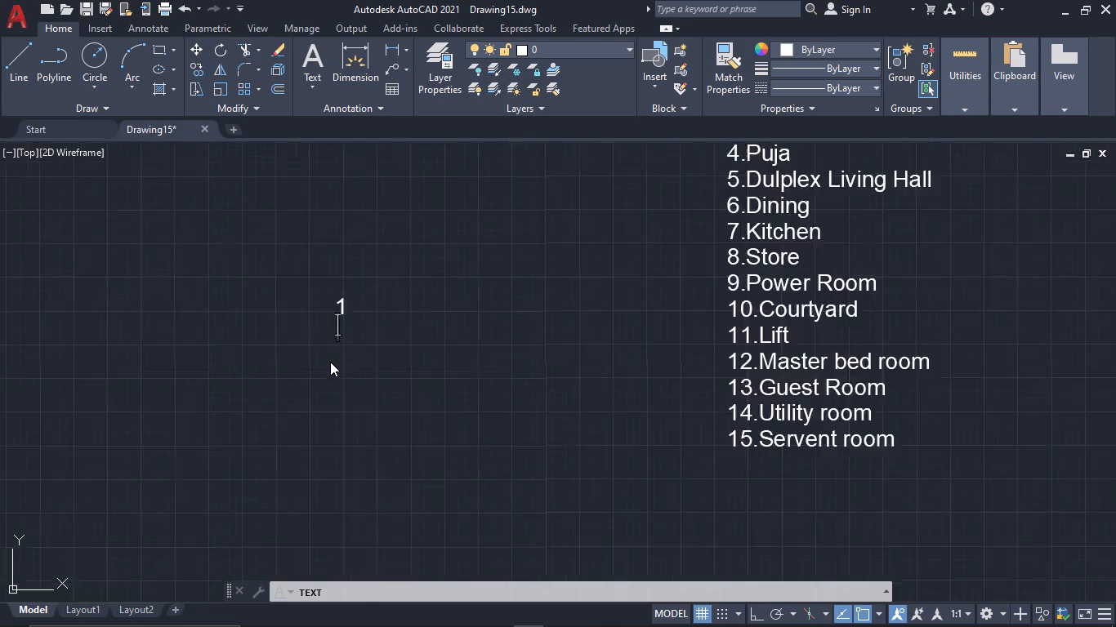
{"action": "left_click", "coordinate": [328, 362]}
{"action": "key", "text": "2"}
{"action": "left_click", "coordinate": [320, 428]}
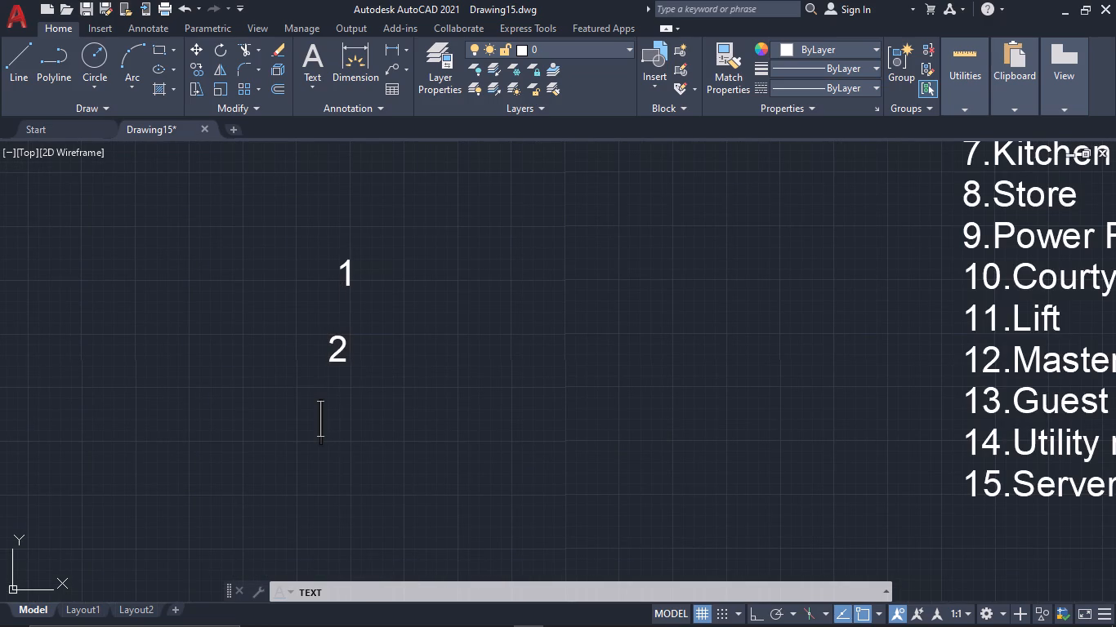
Add the numbers "3", "4" and "5" as separate texts in a row below the number "2".
{"action": "key", "text": "3"}
{"action": "left_click", "coordinate": [364, 428]}
{"action": "key", "text": "4"}
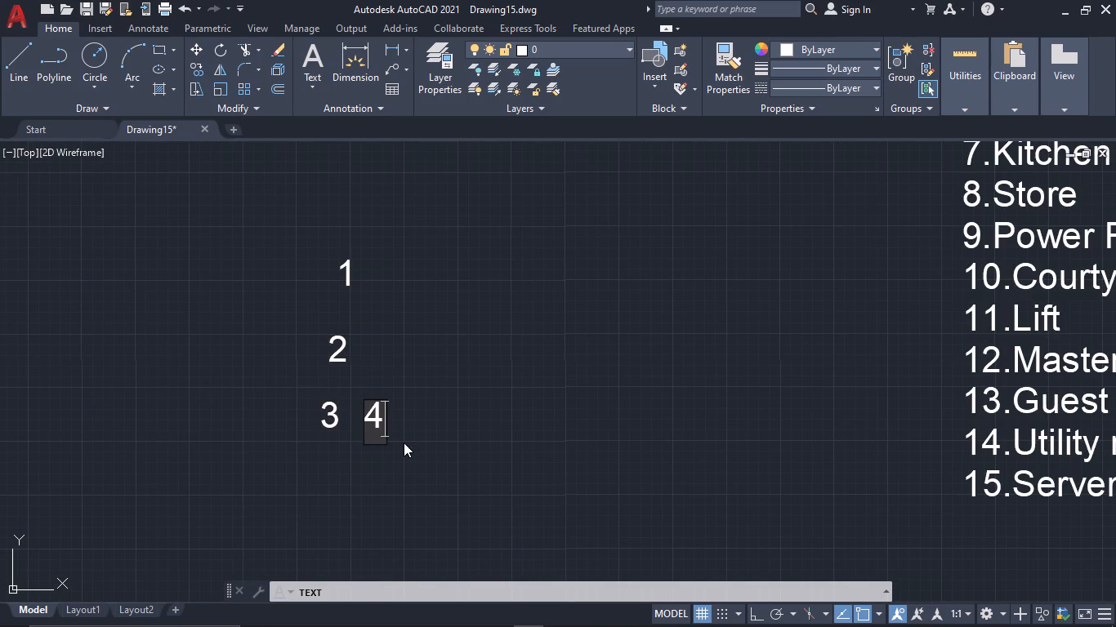
{"action": "left_click", "coordinate": [422, 435]}
{"action": "key", "text": "5"}
Place the numbers "6", "7", "8", "9" and "10" as separate texts in a row below the 3-4-5 row.
{"action": "left_click", "coordinate": [251, 497]}
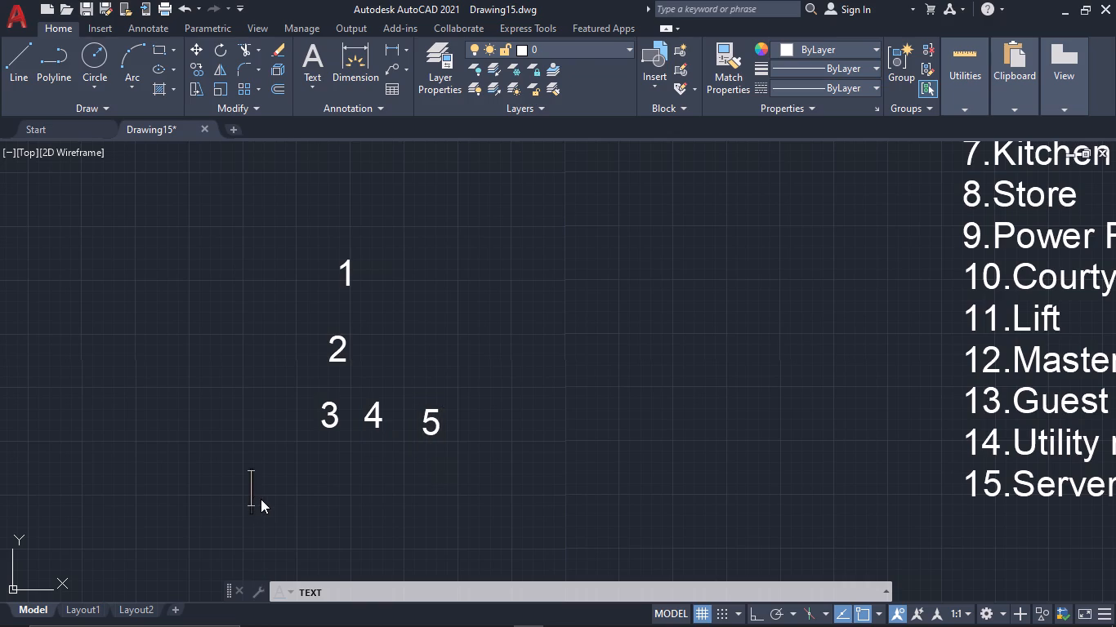
{"action": "key", "text": "6"}
{"action": "left_click", "coordinate": [262, 500]}
{"action": "left_click", "coordinate": [336, 509]}
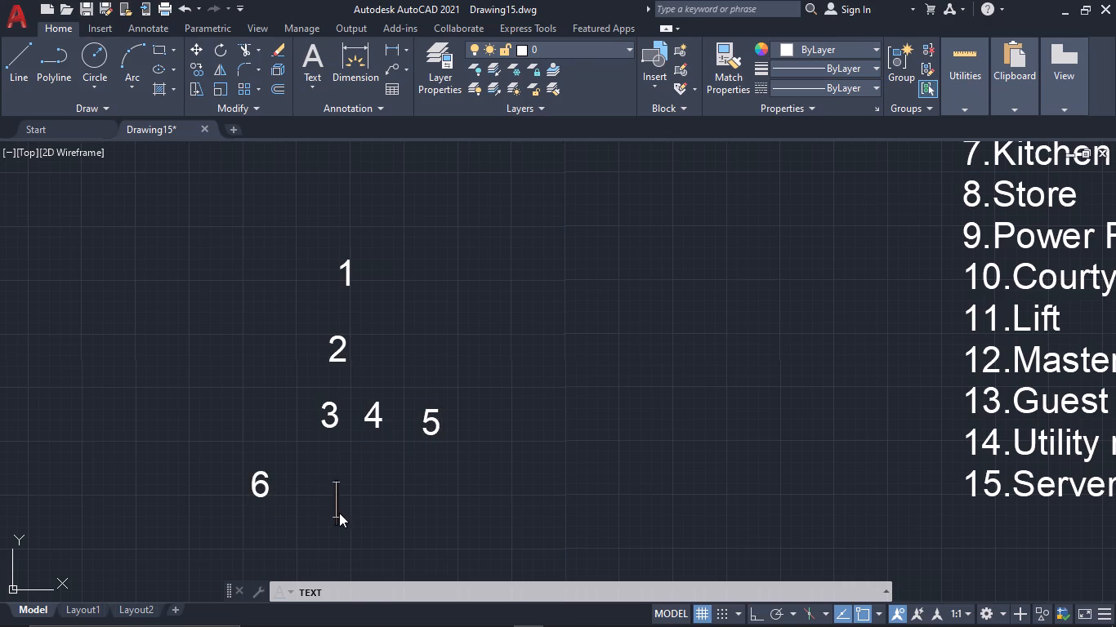
{"action": "key", "text": "7"}
{"action": "left_click", "coordinate": [409, 517]}
{"action": "key", "text": "8"}
{"action": "left_click", "coordinate": [479, 509]}
{"action": "key", "text": "9"}
{"action": "left_click", "coordinate": [542, 505]}
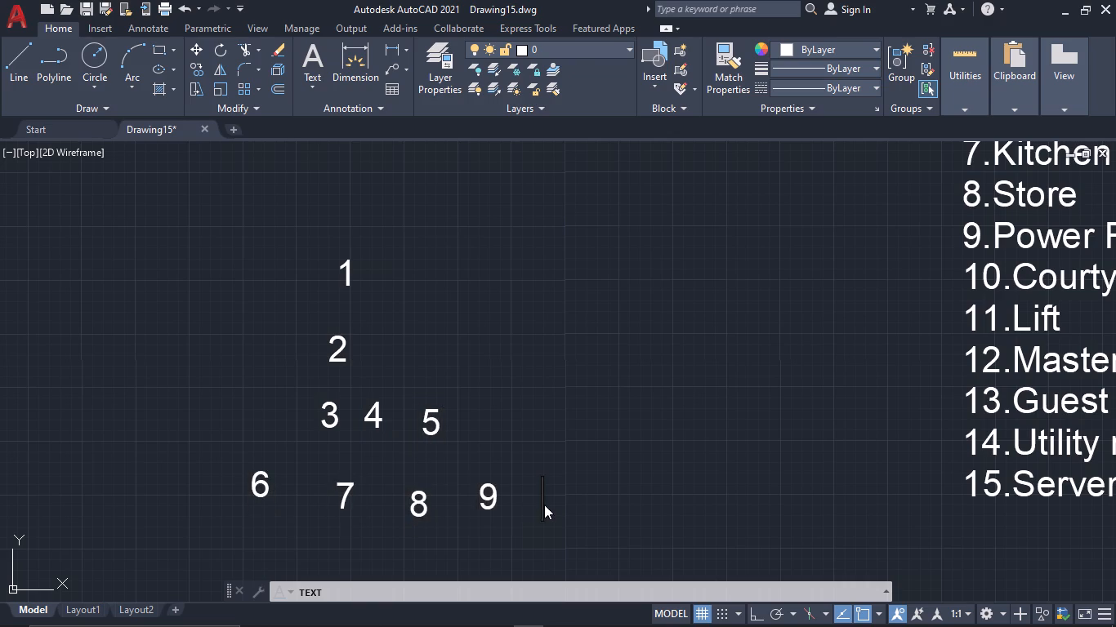
{"action": "type", "text": "10"}
Place the numbers "11", "12", "13", "14" and "15" as separate texts around the other numbers and finish the text command.
{"action": "left_click", "coordinate": [610, 362]}
{"action": "key", "text": "1"}
{"action": "key", "text": "1"}
{"action": "left_click", "coordinate": [638, 471]}
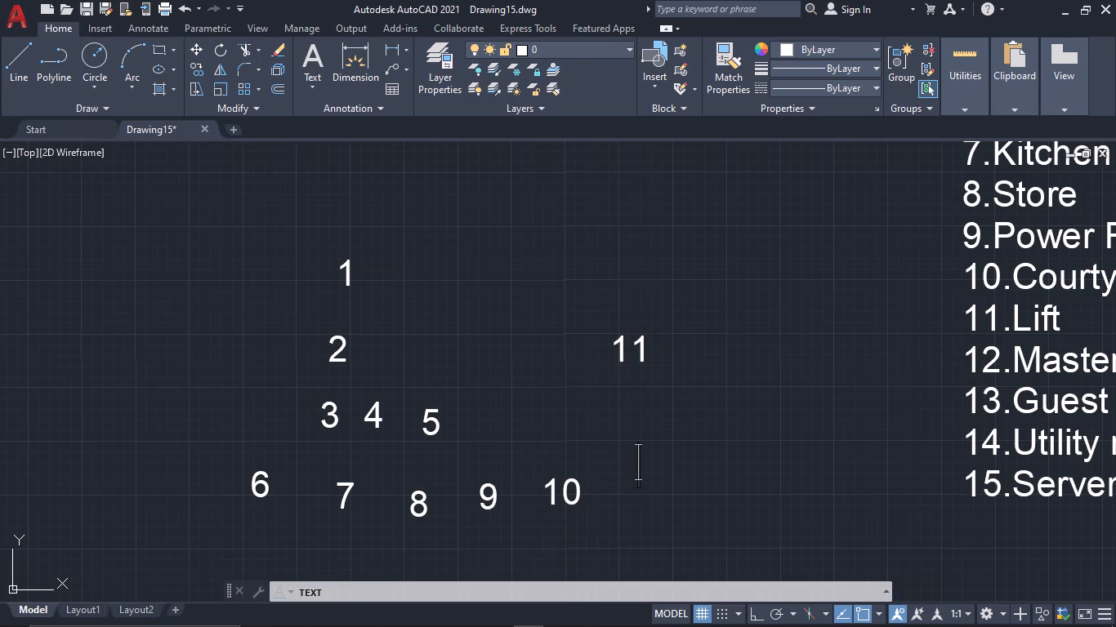
{"action": "type", "text": "12"}
{"action": "middle_click_drag", "start_coordinate": [548, 489], "coordinate": [489, 381]}
{"action": "left_click", "coordinate": [505, 458]}
{"action": "key", "text": "1"}
{"action": "key", "text": "3"}
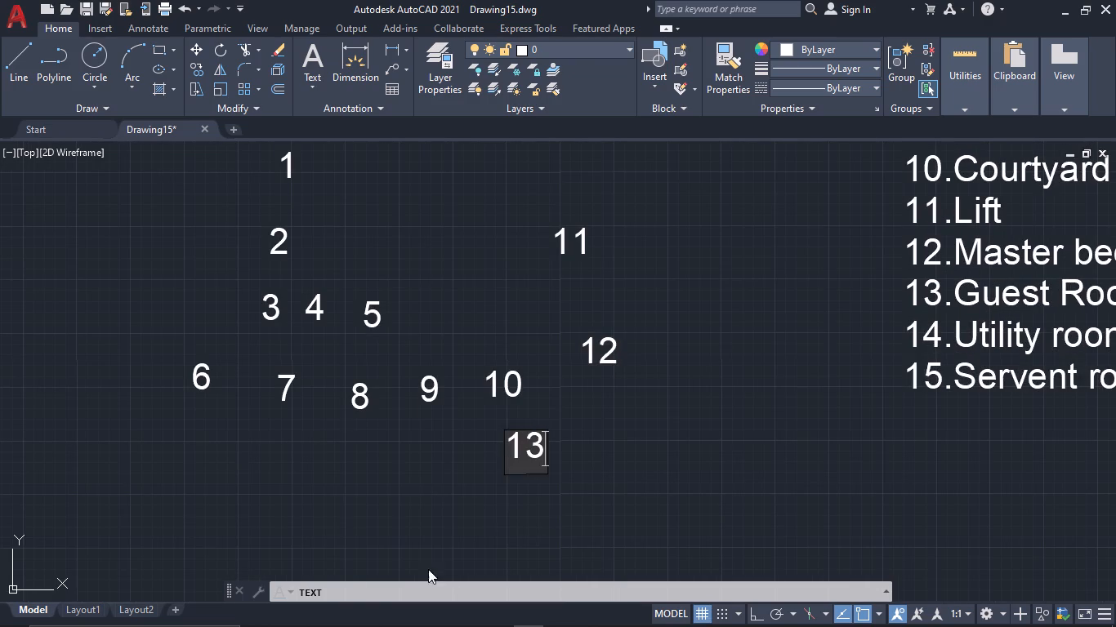
{"action": "left_click", "coordinate": [350, 579]}
{"action": "left_click", "coordinate": [373, 520]}
{"action": "type", "text": "14"}
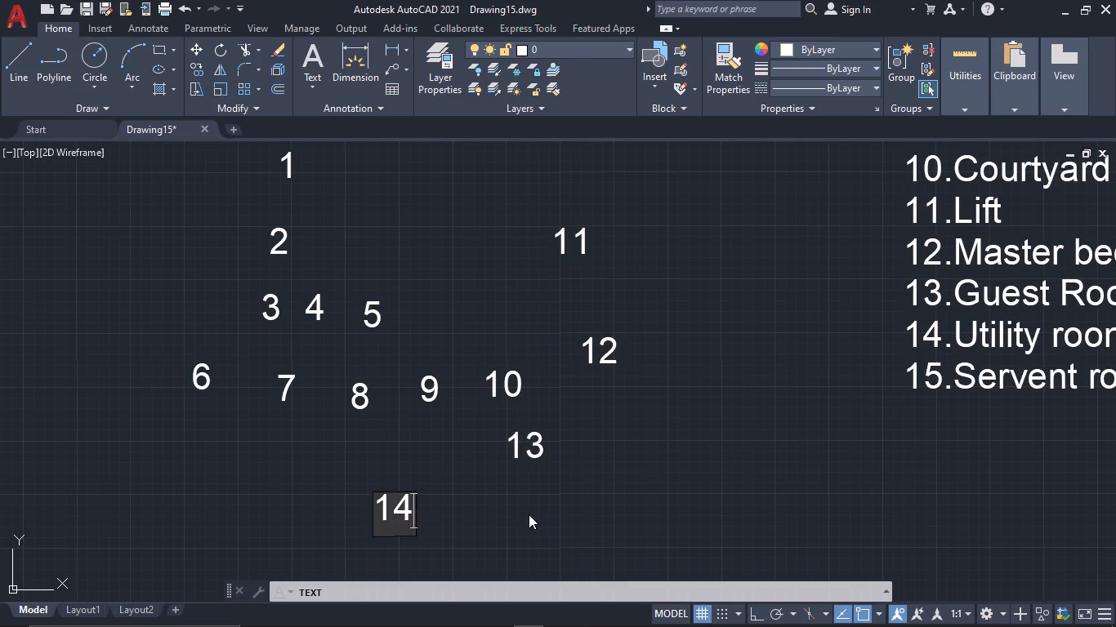
{"action": "left_click", "coordinate": [529, 513]}
{"action": "type", "text": "15"}
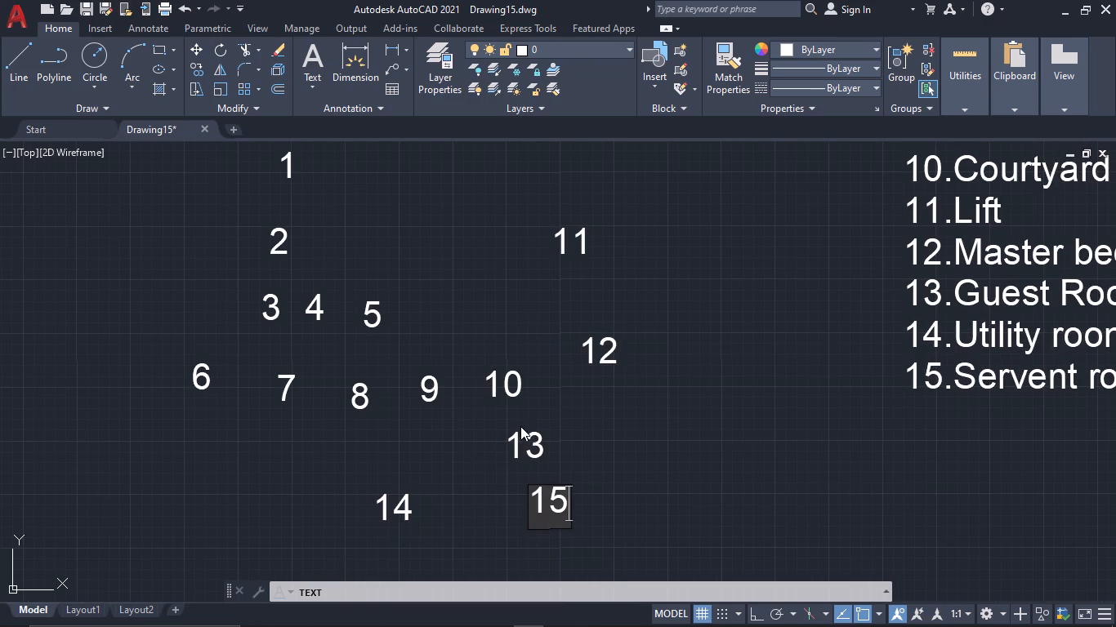
{"action": "left_click", "coordinate": [560, 474]}
{"action": "key", "text": "Escape"}
Scale all fifteen number labels down to slightly under half size, using the number "1" as base point.
{"action": "scroll", "coordinate": [496, 369], "scroll_direction": "down", "scroll_amount": 1}
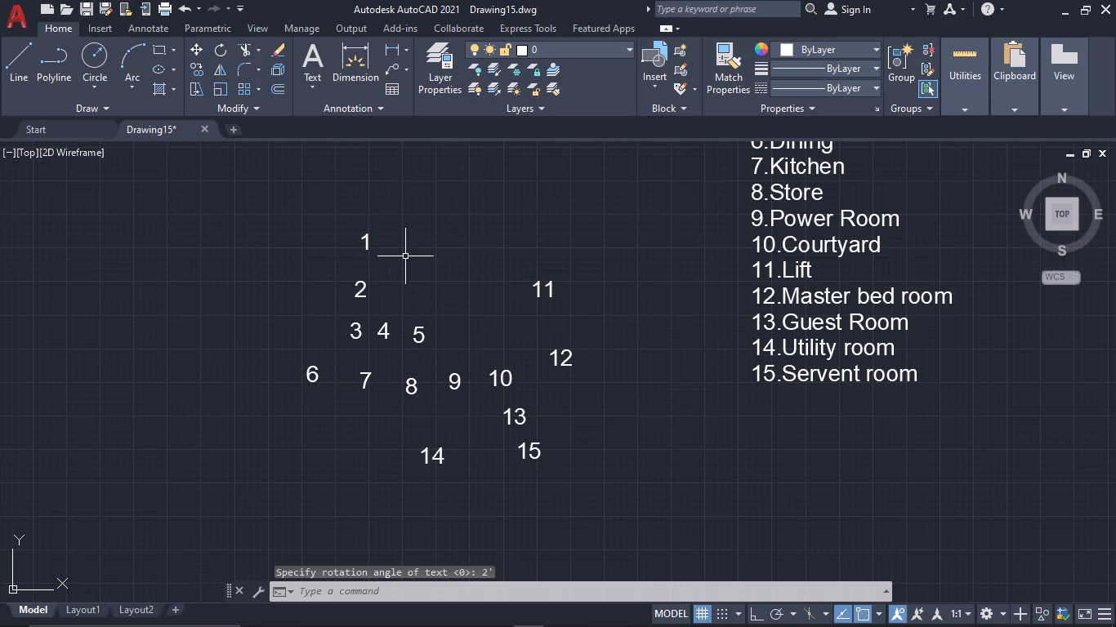
{"action": "left_click_drag", "start_coordinate": [403, 255], "coordinate": [388, 246]}
{"action": "left_click", "coordinate": [368, 224]}
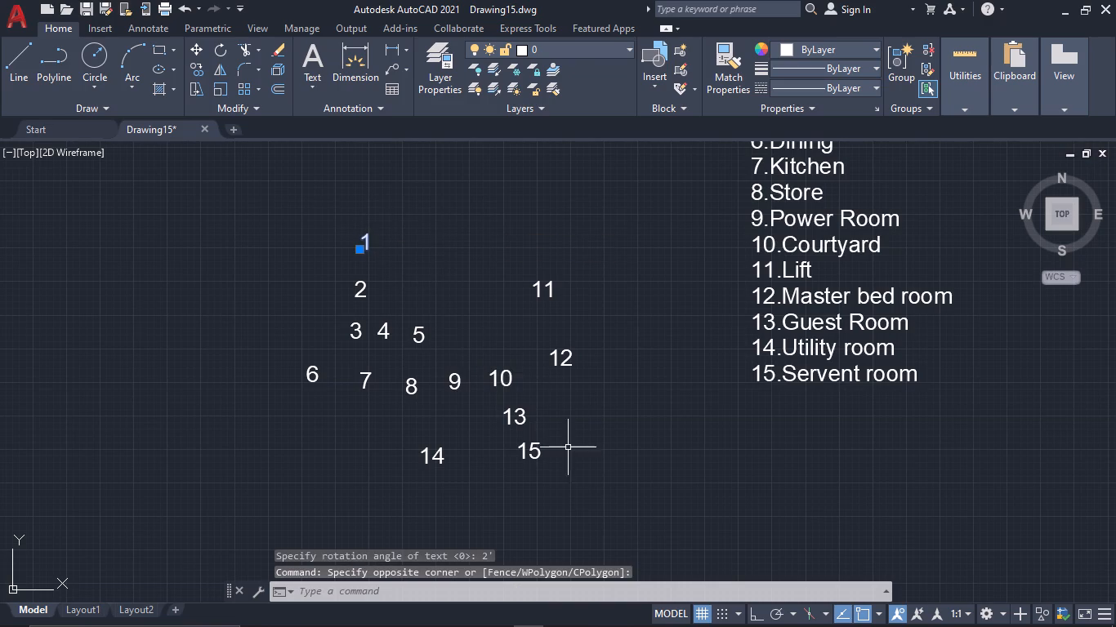
{"action": "left_click_drag", "start_coordinate": [579, 470], "coordinate": [565, 470]}
{"action": "left_click", "coordinate": [294, 193]}
{"action": "key", "text": "s"}
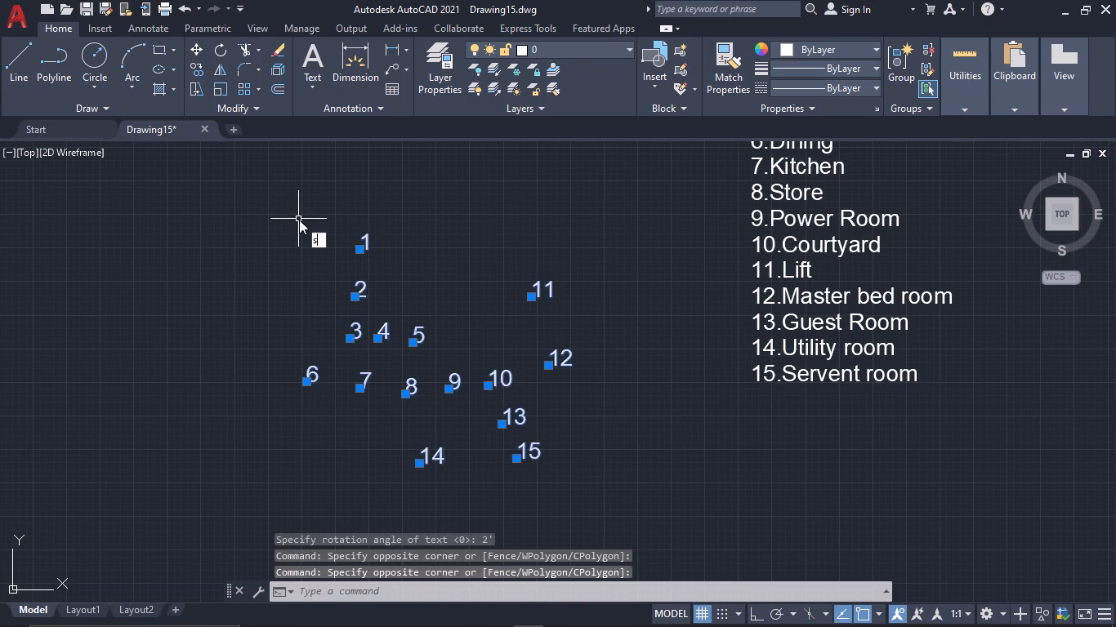
{"action": "key", "text": "c"}
{"action": "key", "text": "a"}
{"action": "key", "text": "space"}
{"action": "left_click", "coordinate": [358, 239]}
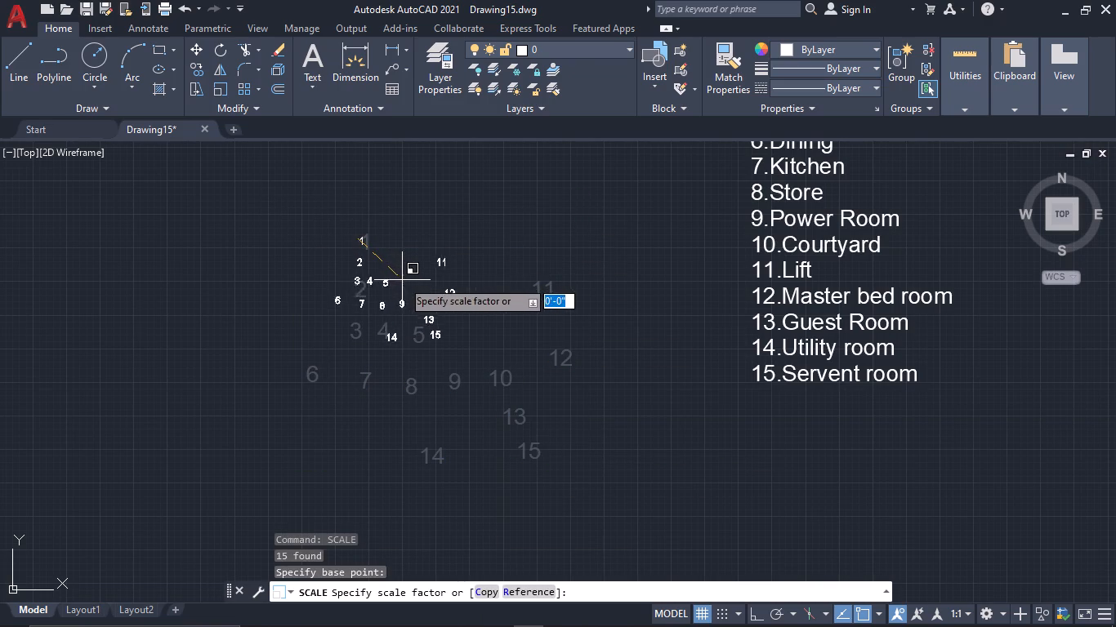
{"action": "scroll", "coordinate": [420, 293], "scroll_direction": "up", "scroll_amount": 2}
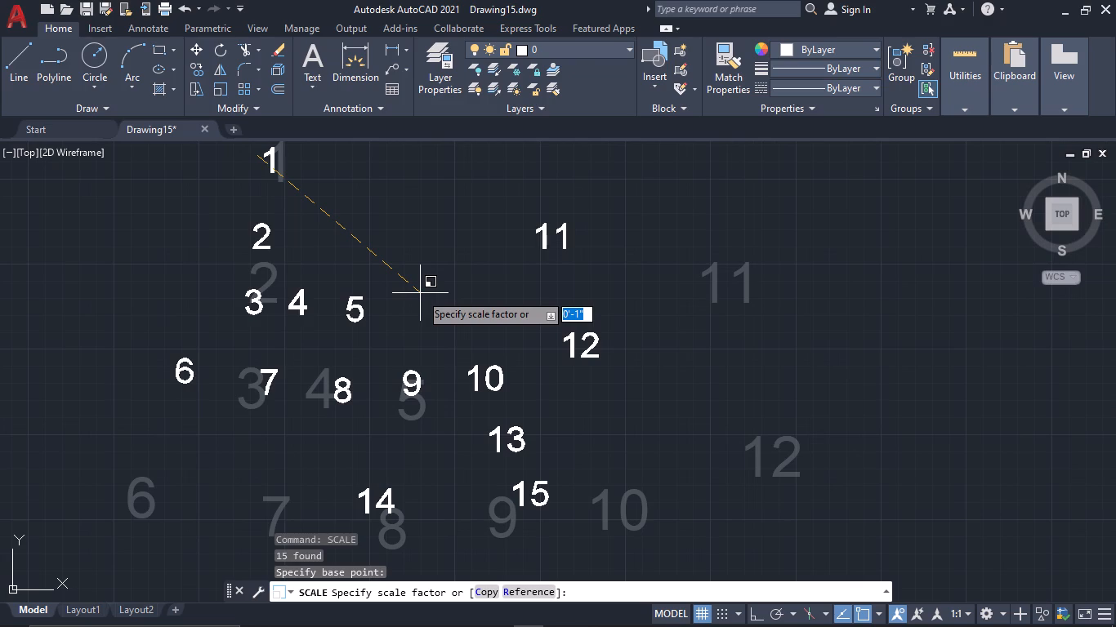
{"action": "left_click", "coordinate": [369, 258]}
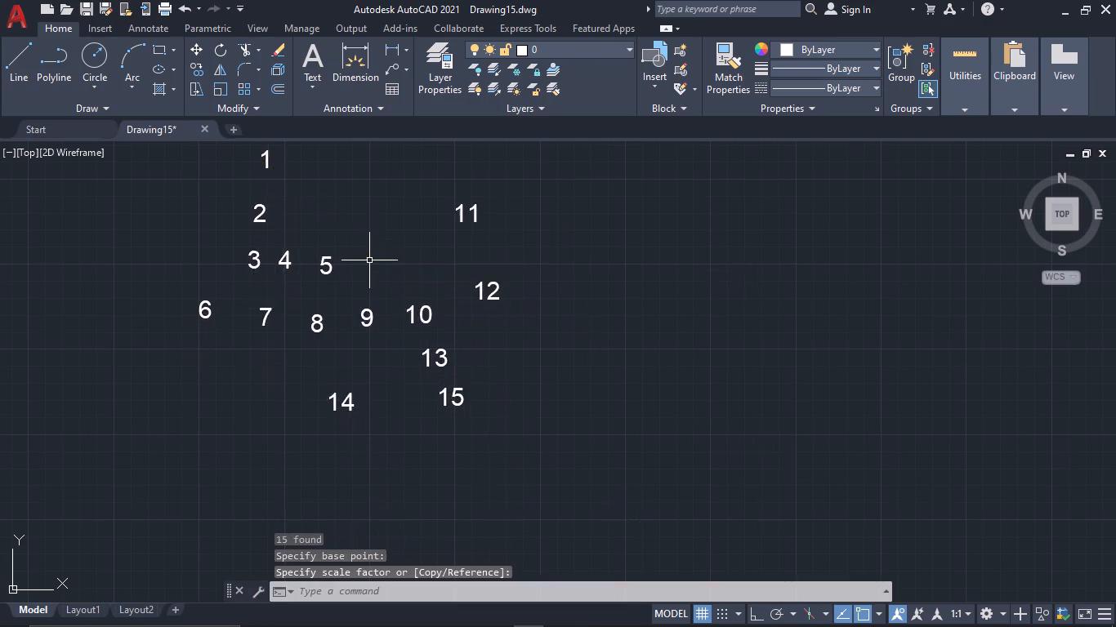
Move the number "1" label into the parking area, just above the two cars.
{"action": "middle_click_drag", "start_coordinate": [373, 286], "coordinate": [391, 402]}
{"action": "scroll", "coordinate": [391, 399], "scroll_direction": "down", "scroll_amount": 1}
{"action": "left_click_drag", "start_coordinate": [351, 325], "coordinate": [340, 317]}
{"action": "left_click", "coordinate": [302, 286]}
{"action": "key", "text": "m"}
{"action": "key", "text": "space"}
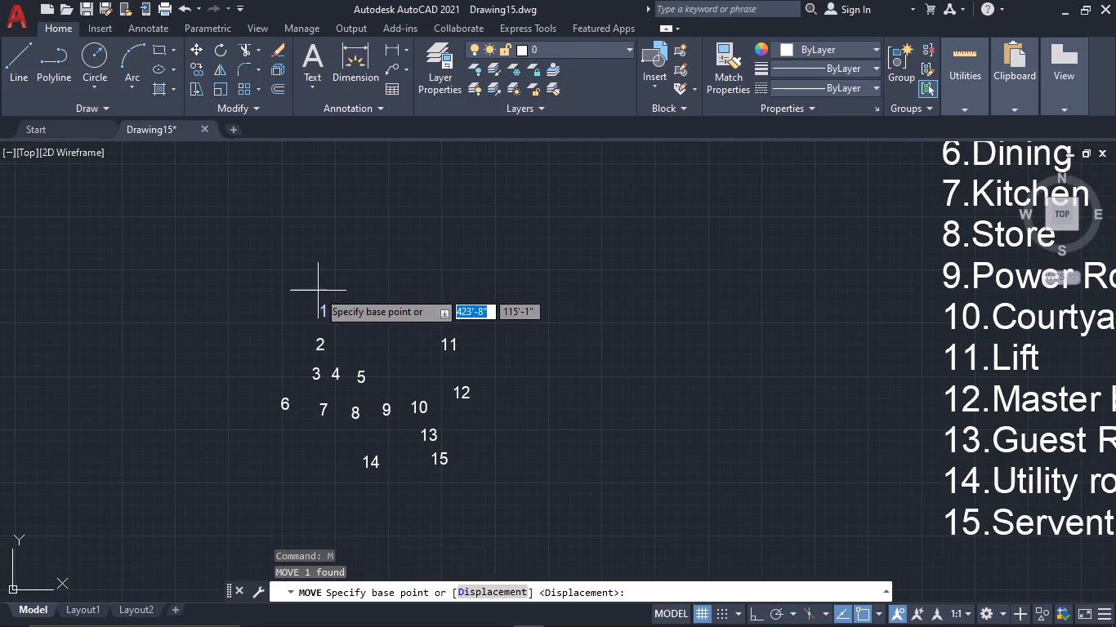
{"action": "left_click", "coordinate": [324, 308]}
{"action": "scroll", "coordinate": [416, 251], "scroll_direction": "down", "scroll_amount": 2}
{"action": "middle_click_drag", "start_coordinate": [408, 282], "coordinate": [323, 453]}
{"action": "middle_click_drag", "start_coordinate": [488, 239], "coordinate": [459, 416]}
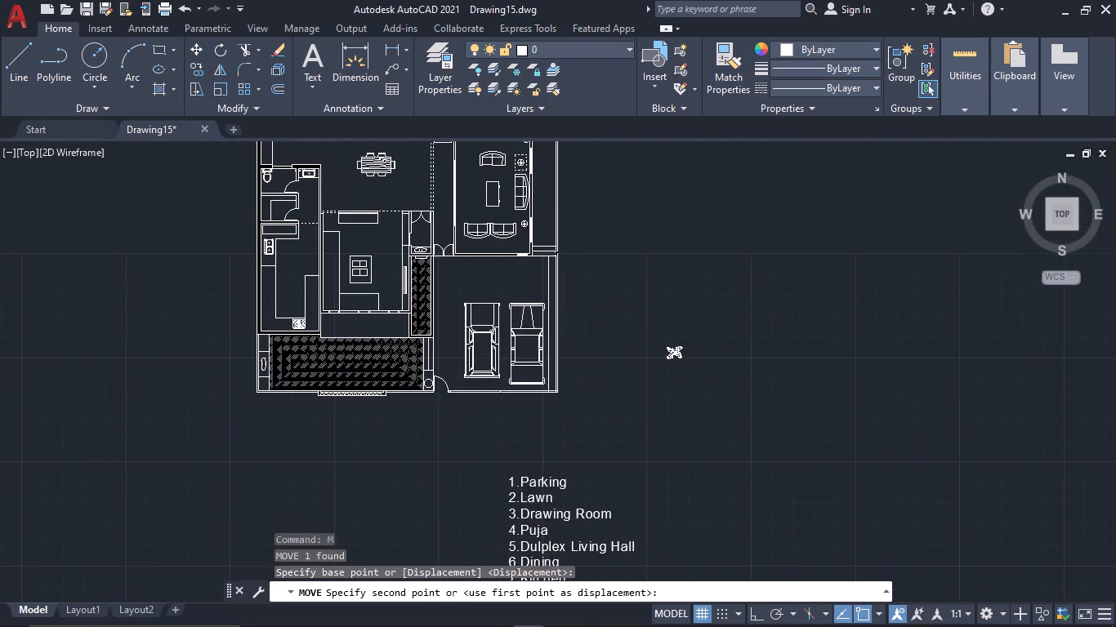
{"action": "scroll", "coordinate": [447, 289], "scroll_direction": "up", "scroll_amount": 2}
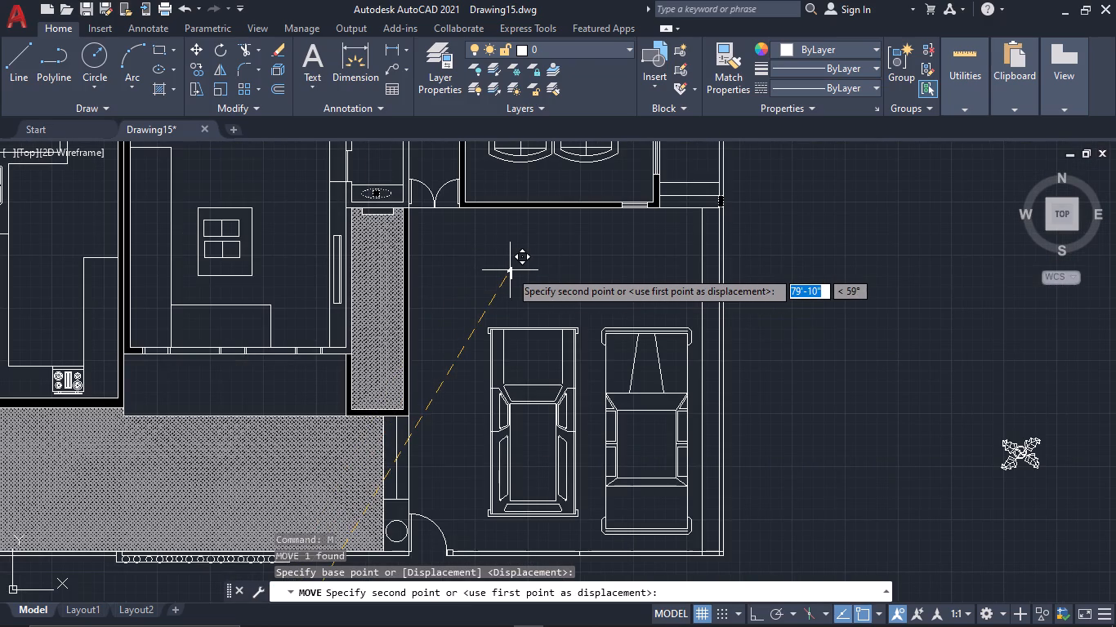
{"action": "scroll", "coordinate": [518, 275], "scroll_direction": "up", "scroll_amount": 2}
{"action": "left_click", "coordinate": [617, 326]}
Move the number "2" label onto the hatched lawn at the front of the plan.
{"action": "scroll", "coordinate": [611, 327], "scroll_direction": "down", "scroll_amount": 4}
{"action": "middle_click_drag", "start_coordinate": [591, 340], "coordinate": [593, 265]}
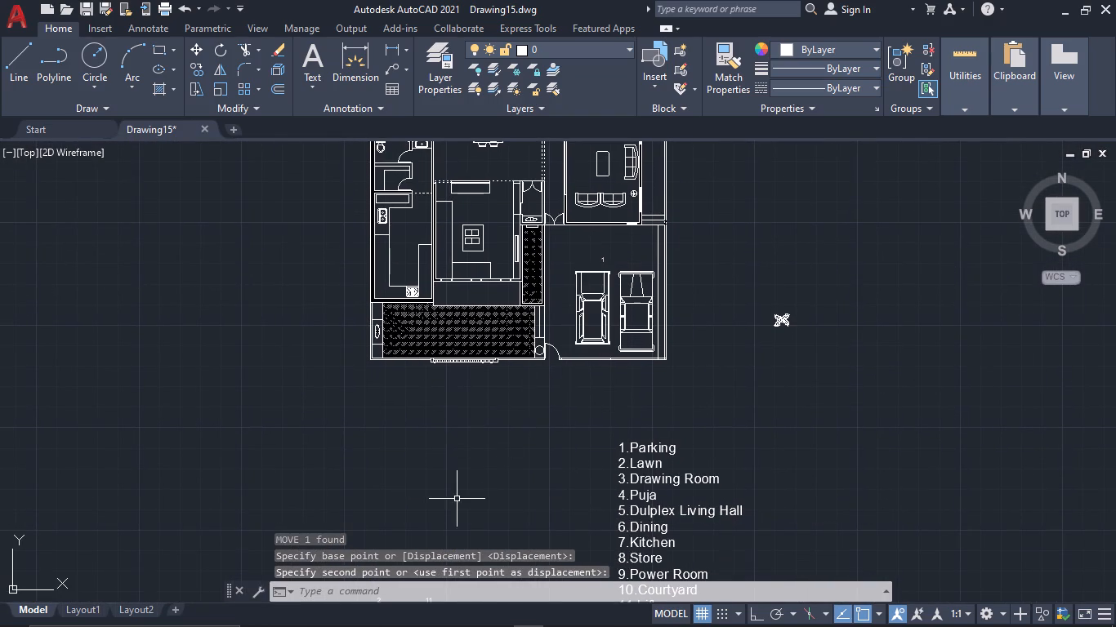
{"action": "scroll", "coordinate": [452, 497], "scroll_direction": "up", "scroll_amount": 3}
{"action": "middle_click_drag", "start_coordinate": [464, 437], "coordinate": [489, 223]}
{"action": "scroll", "coordinate": [491, 221], "scroll_direction": "down", "scroll_amount": 3}
{"action": "scroll", "coordinate": [433, 340], "scroll_direction": "up", "scroll_amount": 4}
{"action": "left_click", "coordinate": [280, 437]}
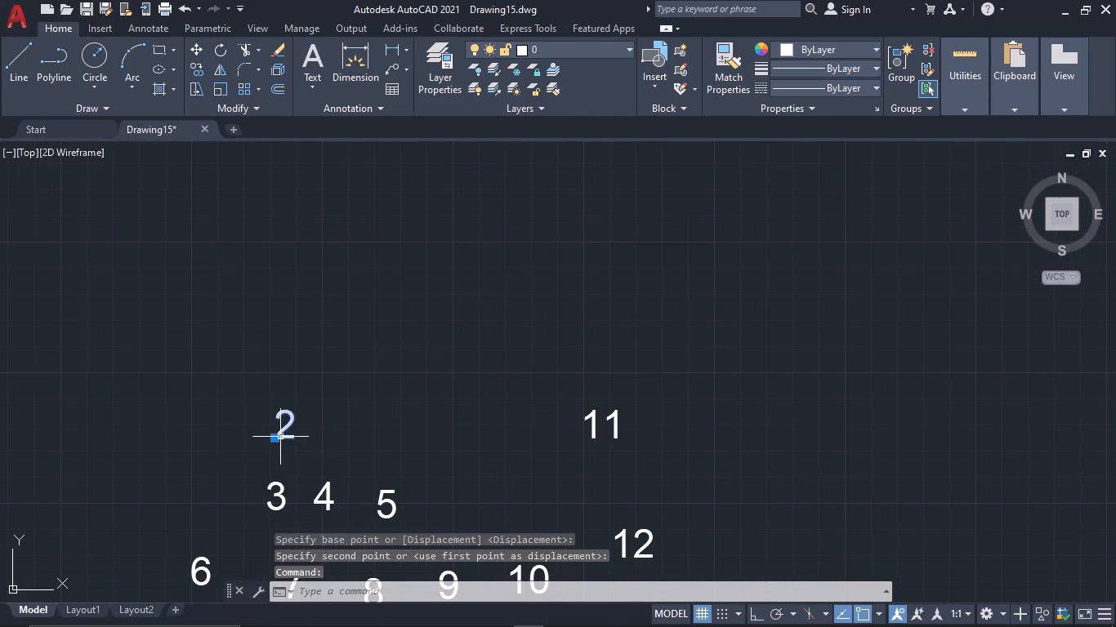
{"action": "key", "text": "m"}
{"action": "key", "text": "space"}
{"action": "left_click", "coordinate": [286, 432]}
{"action": "scroll", "coordinate": [359, 282], "scroll_direction": "down", "scroll_amount": 1}
{"action": "middle_click_drag", "start_coordinate": [359, 282], "coordinate": [363, 339]}
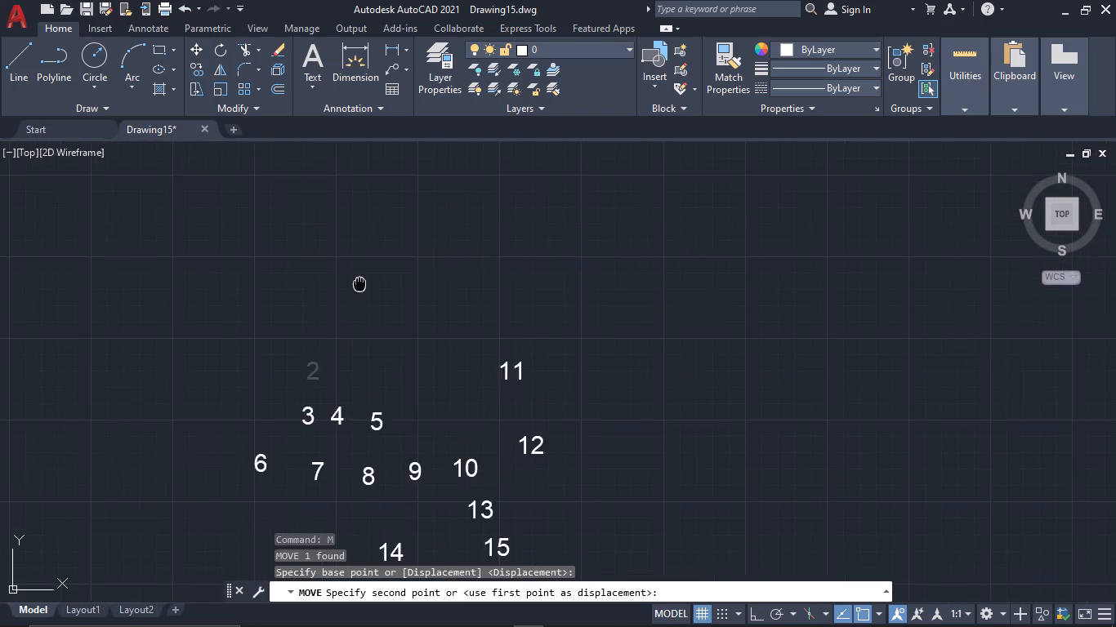
{"action": "middle_click_drag", "start_coordinate": [363, 339], "coordinate": [410, 594]}
{"action": "scroll", "coordinate": [410, 594], "scroll_direction": "down", "scroll_amount": 2}
{"action": "scroll", "coordinate": [484, 291], "scroll_direction": "down", "scroll_amount": 3}
{"action": "middle_click_drag", "start_coordinate": [486, 293], "coordinate": [444, 474]}
{"action": "scroll", "coordinate": [474, 366], "scroll_direction": "up", "scroll_amount": 3}
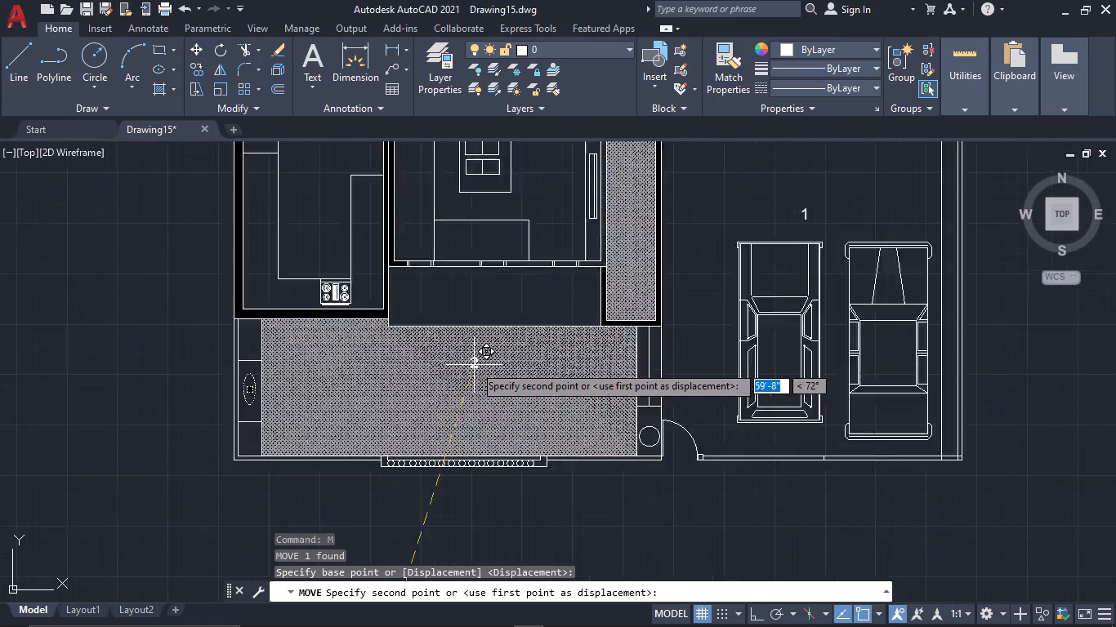
{"action": "scroll", "coordinate": [474, 365], "scroll_direction": "up", "scroll_amount": 1}
{"action": "left_click", "coordinate": [474, 413]}
Examine the lawn hatch closely to check whether the number "2" label can be read there.
{"action": "scroll", "coordinate": [470, 411], "scroll_direction": "up", "scroll_amount": 4}
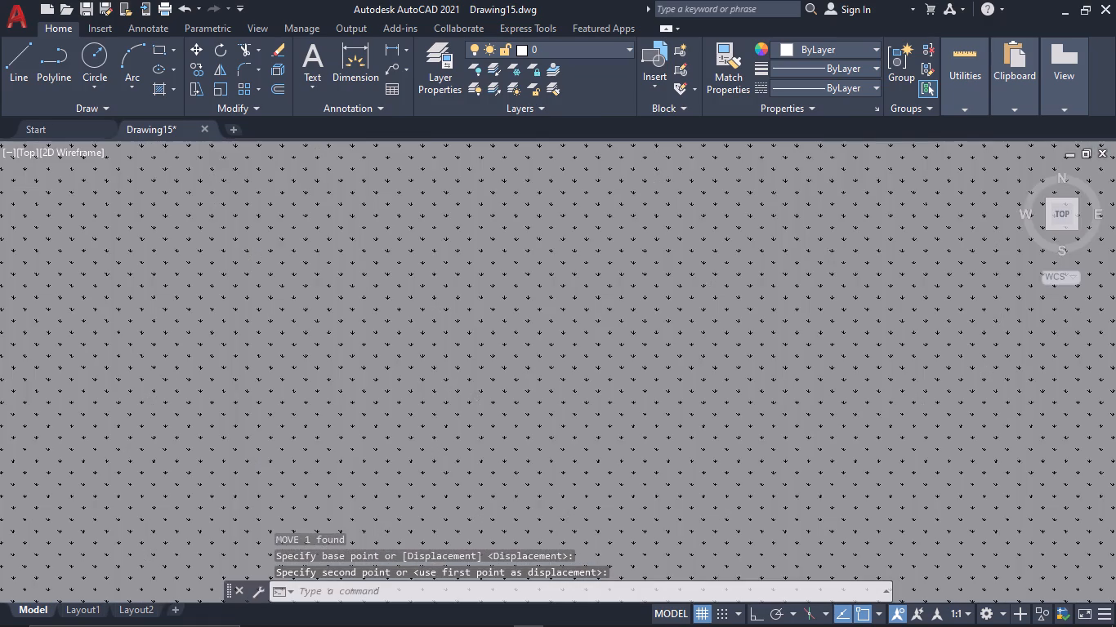
{"action": "left_click", "coordinate": [474, 429]}
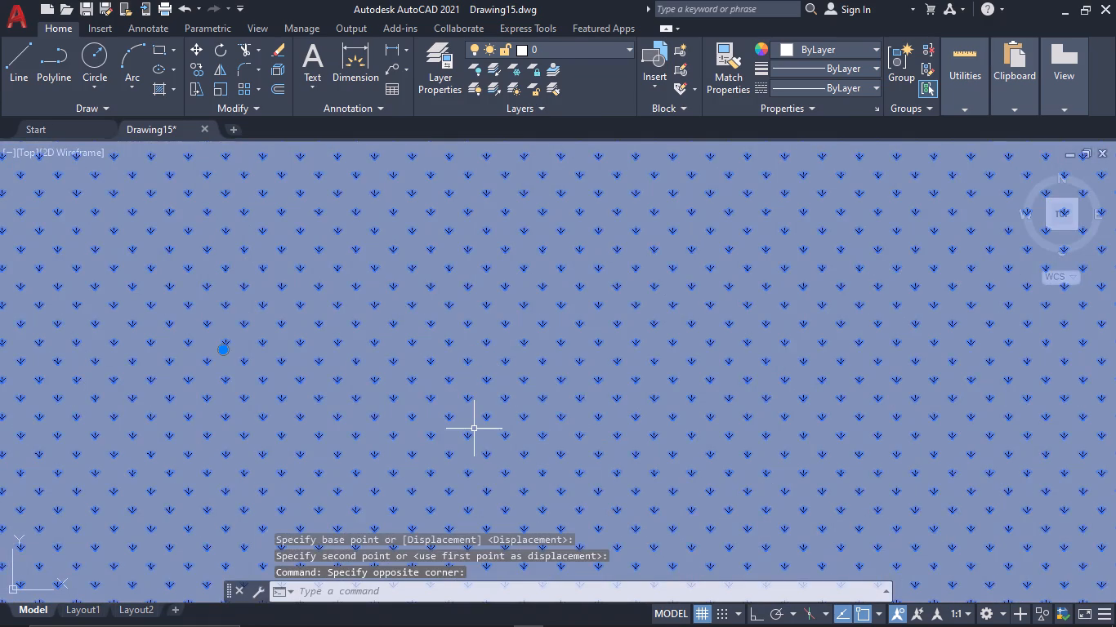
{"action": "scroll", "coordinate": [474, 429], "scroll_direction": "up", "scroll_amount": 3}
{"action": "key", "text": "Escape"}
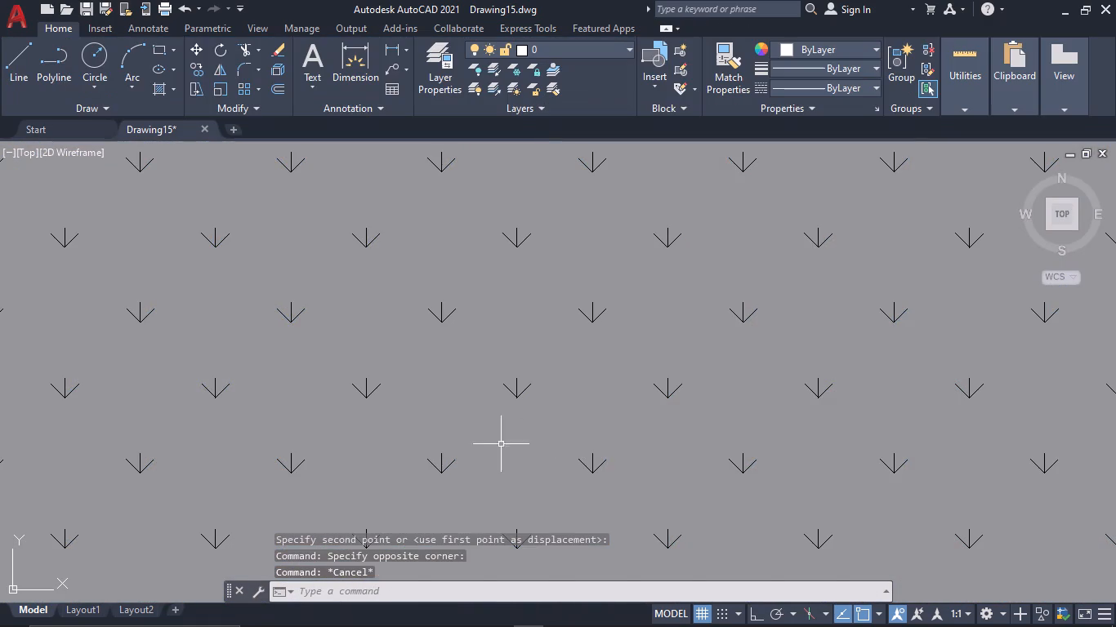
{"action": "scroll", "coordinate": [453, 436], "scroll_direction": "down", "scroll_amount": 5}
{"action": "scroll", "coordinate": [461, 439], "scroll_direction": "up", "scroll_amount": 1}
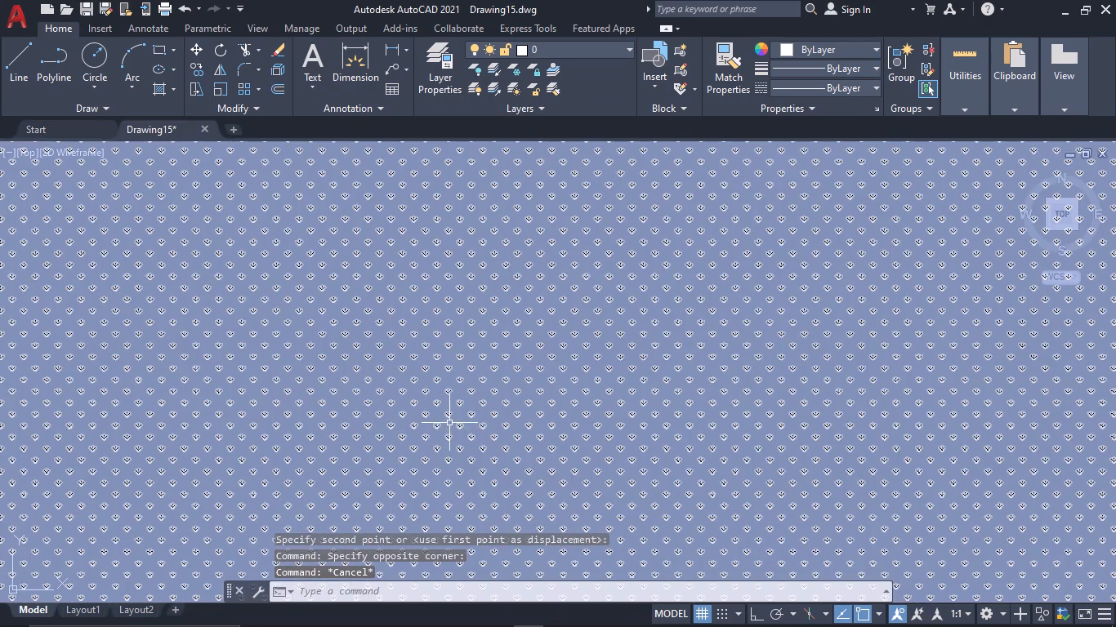
{"action": "scroll", "coordinate": [377, 486], "scroll_direction": "up", "scroll_amount": 3}
{"action": "scroll", "coordinate": [526, 450], "scroll_direction": "down", "scroll_amount": 5}
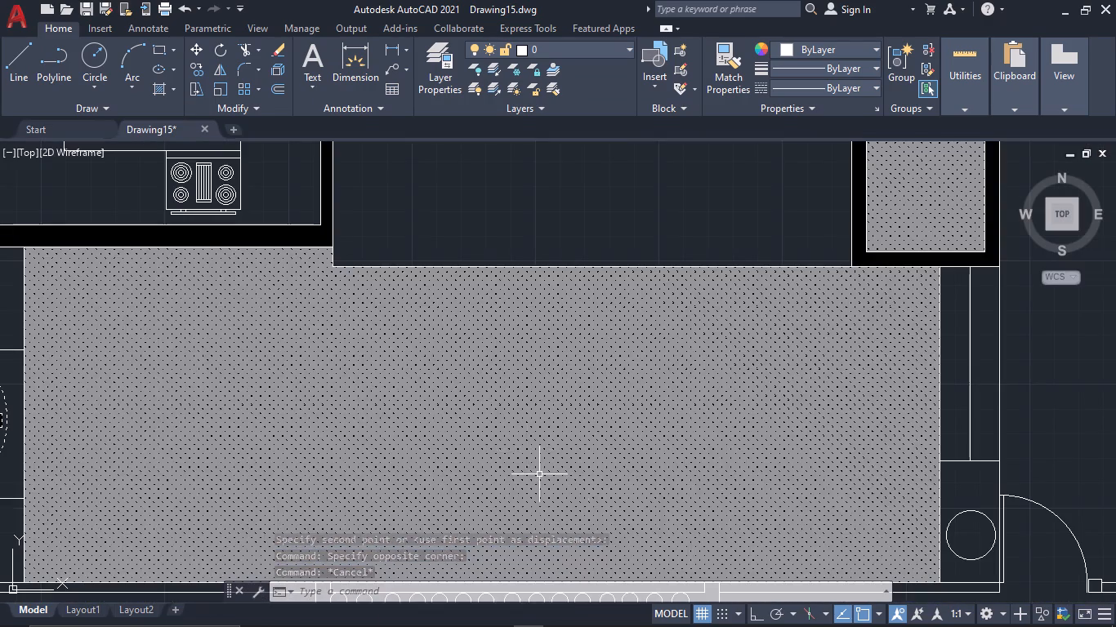
{"action": "scroll", "coordinate": [566, 247], "scroll_direction": "down", "scroll_amount": 2}
{"action": "scroll", "coordinate": [541, 323], "scroll_direction": "up", "scroll_amount": 4}
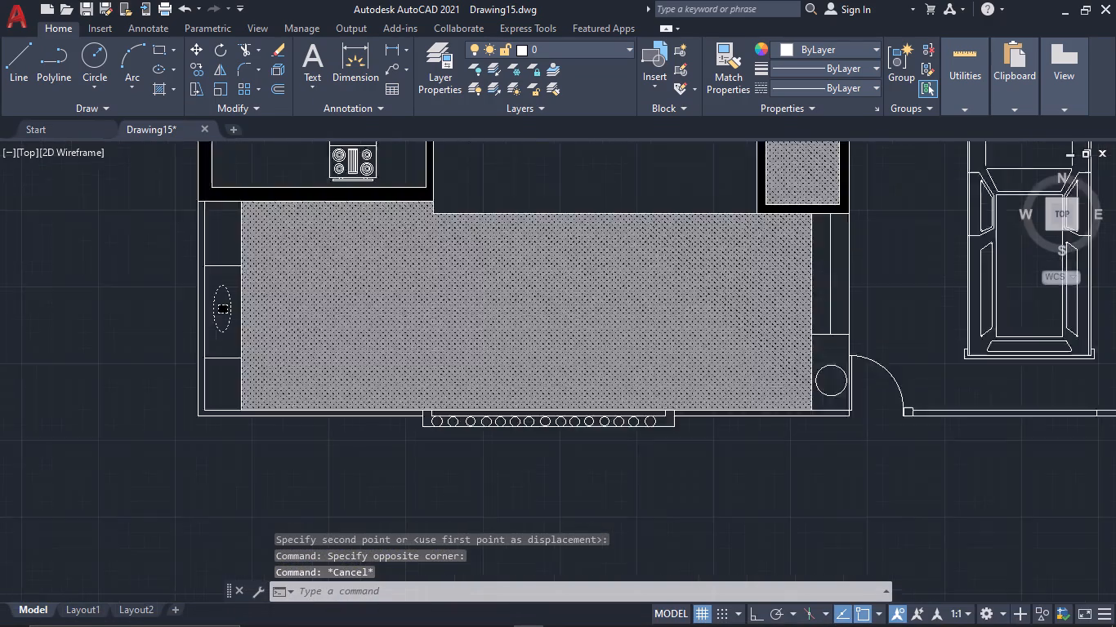
{"action": "scroll", "coordinate": [541, 337], "scroll_direction": "down", "scroll_amount": 4}
{"action": "scroll", "coordinate": [631, 407], "scroll_direction": "up", "scroll_amount": 2}
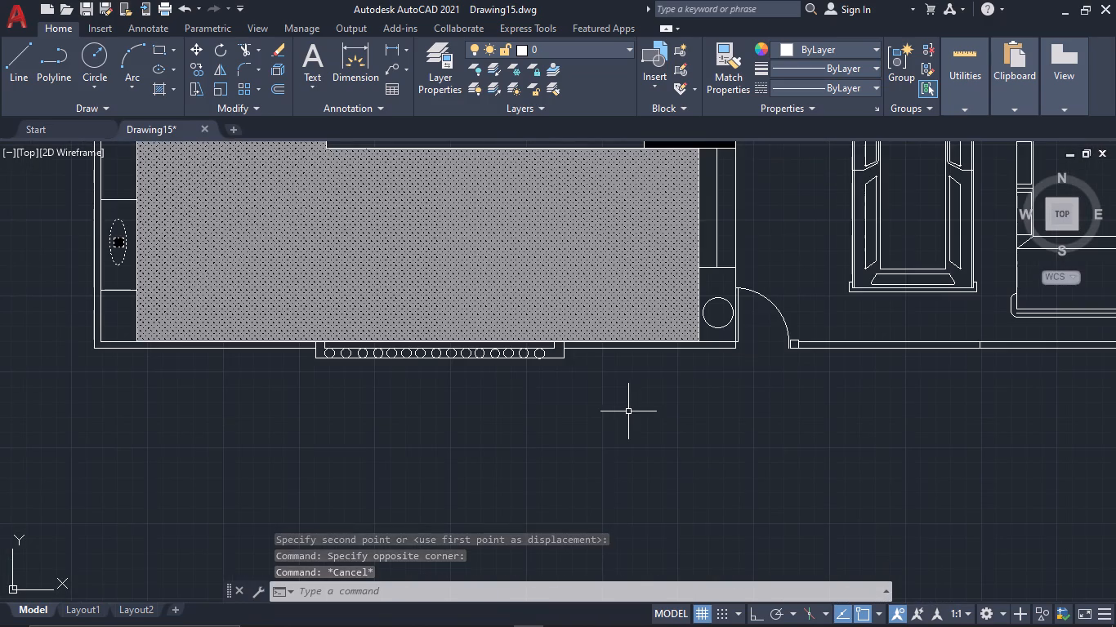
{"action": "middle_click_drag", "start_coordinate": [628, 411], "coordinate": [674, 533]}
{"action": "scroll", "coordinate": [674, 533], "scroll_direction": "up", "scroll_amount": 1}
{"action": "middle_click_drag", "start_coordinate": [658, 508], "coordinate": [730, 623]}
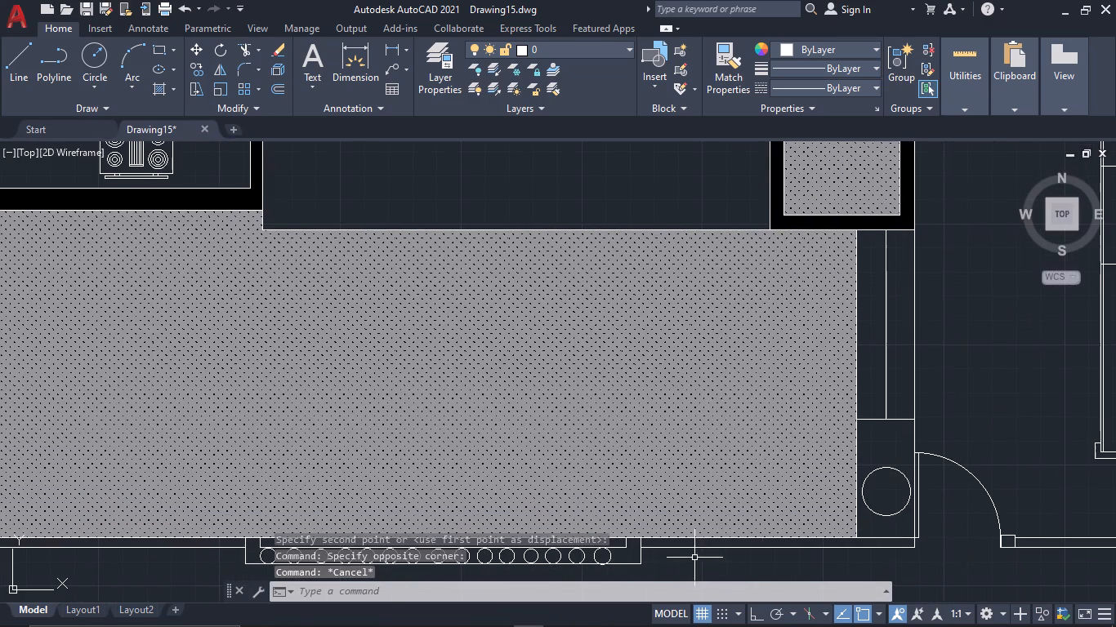
{"action": "scroll", "coordinate": [489, 395], "scroll_direction": "up", "scroll_amount": 3}
{"action": "scroll", "coordinate": [465, 336], "scroll_direction": "down", "scroll_amount": 4}
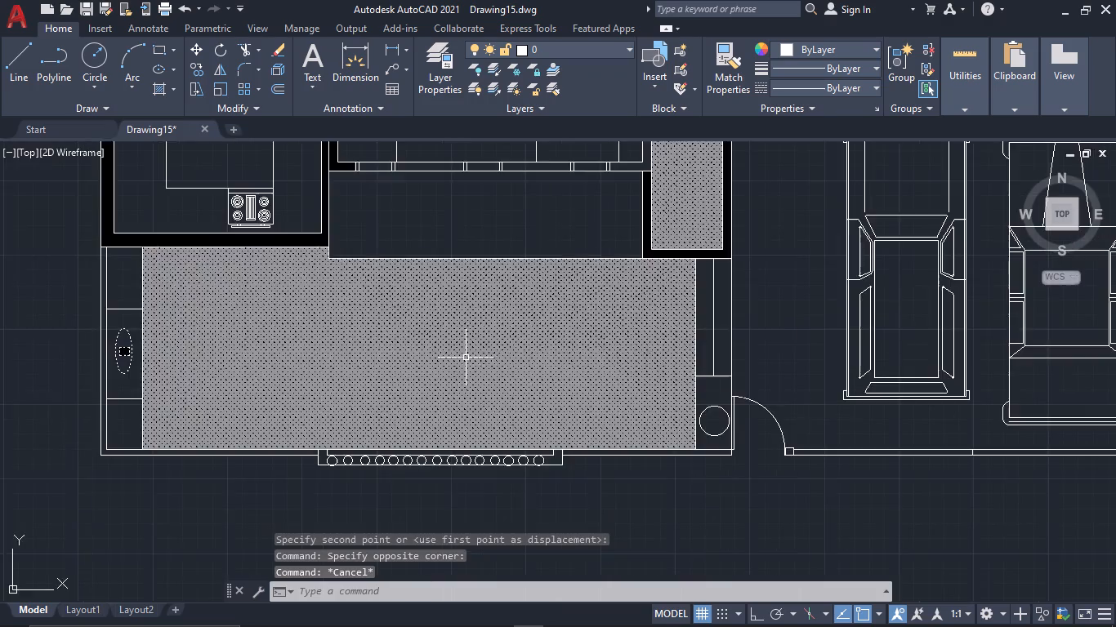
{"action": "scroll", "coordinate": [493, 356], "scroll_direction": "up", "scroll_amount": 5}
Move the number "3" label into the drawing room, between the two-seat sofa and the coffee table.
{"action": "scroll", "coordinate": [497, 354], "scroll_direction": "down", "scroll_amount": 8}
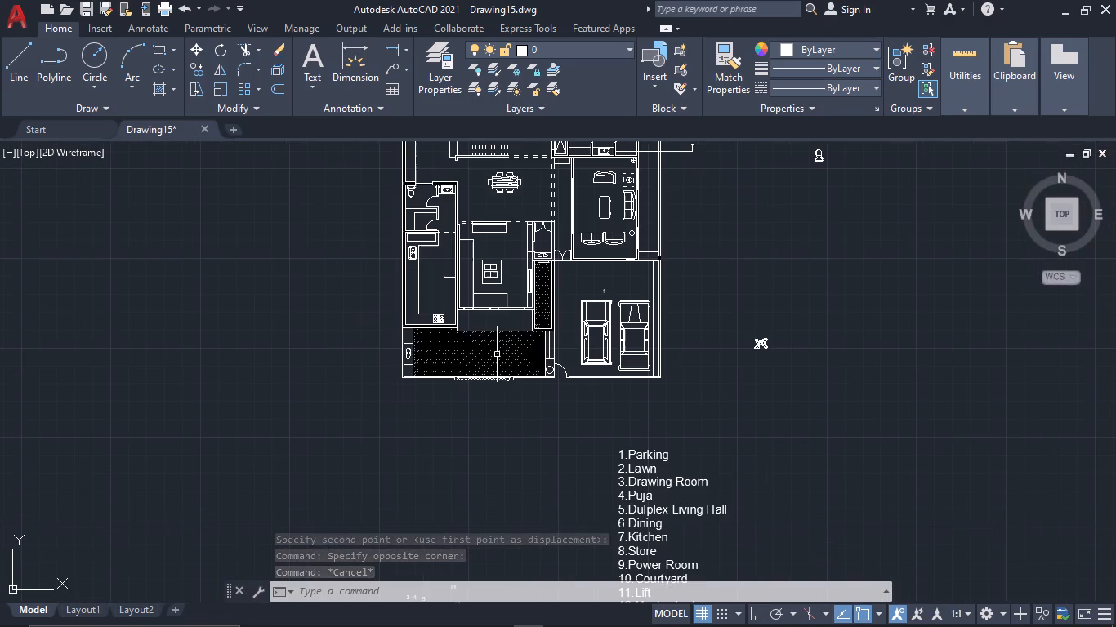
{"action": "scroll", "coordinate": [568, 425], "scroll_direction": "down", "scroll_amount": 2}
{"action": "middle_click_drag", "start_coordinate": [567, 426], "coordinate": [547, 200]}
{"action": "scroll", "coordinate": [520, 308], "scroll_direction": "up", "scroll_amount": 4}
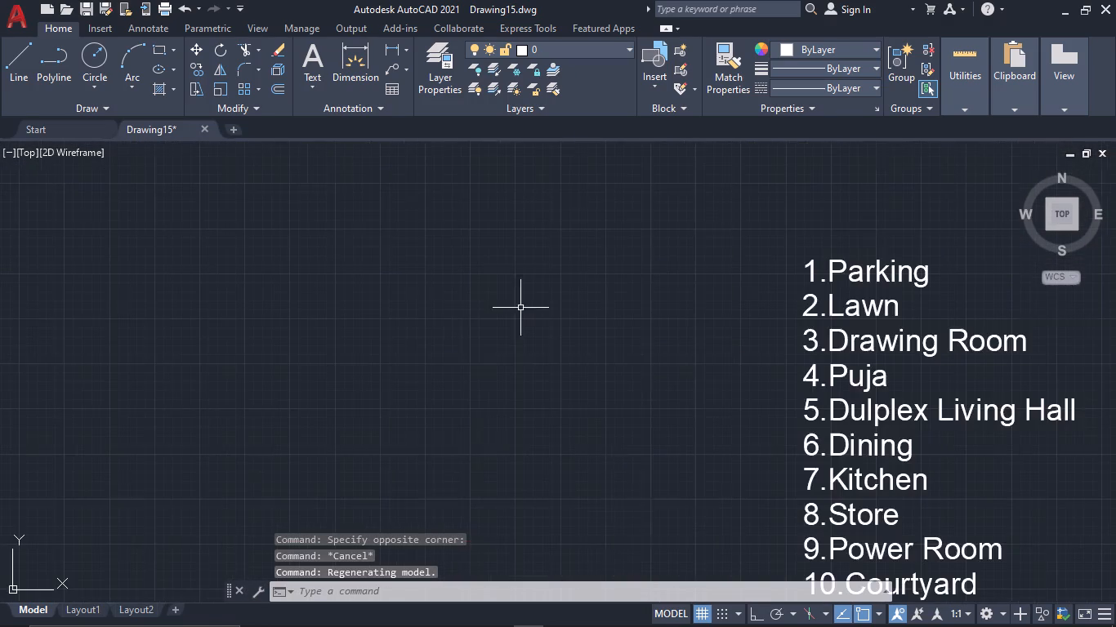
{"action": "middle_click_drag", "start_coordinate": [456, 494], "coordinate": [509, 267]}
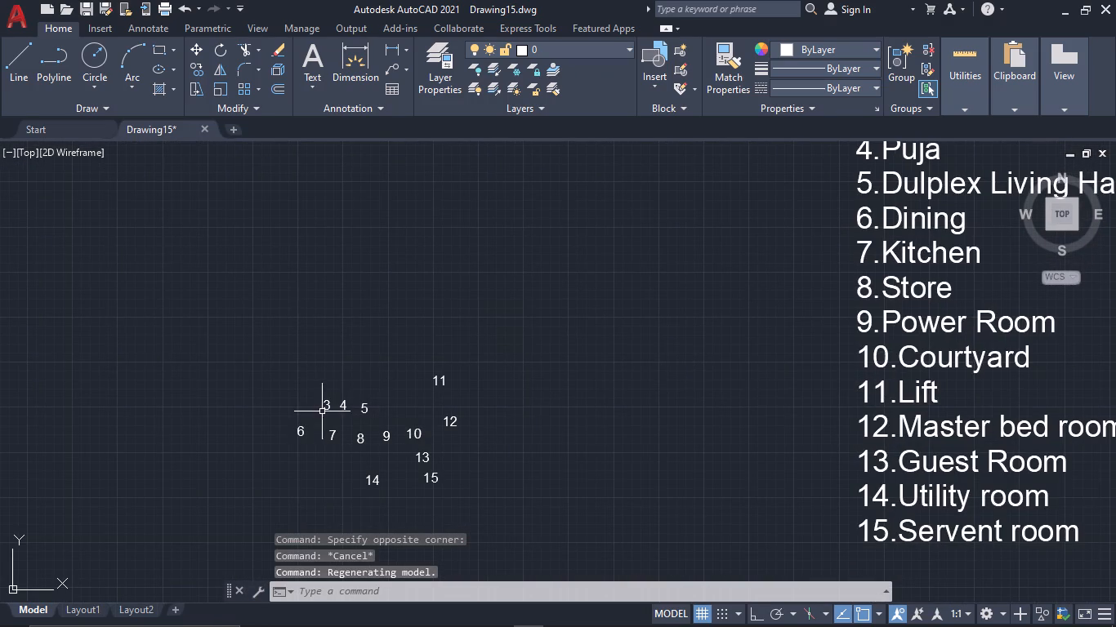
{"action": "left_click", "coordinate": [325, 409]}
{"action": "key", "text": "m"}
{"action": "key", "text": "space"}
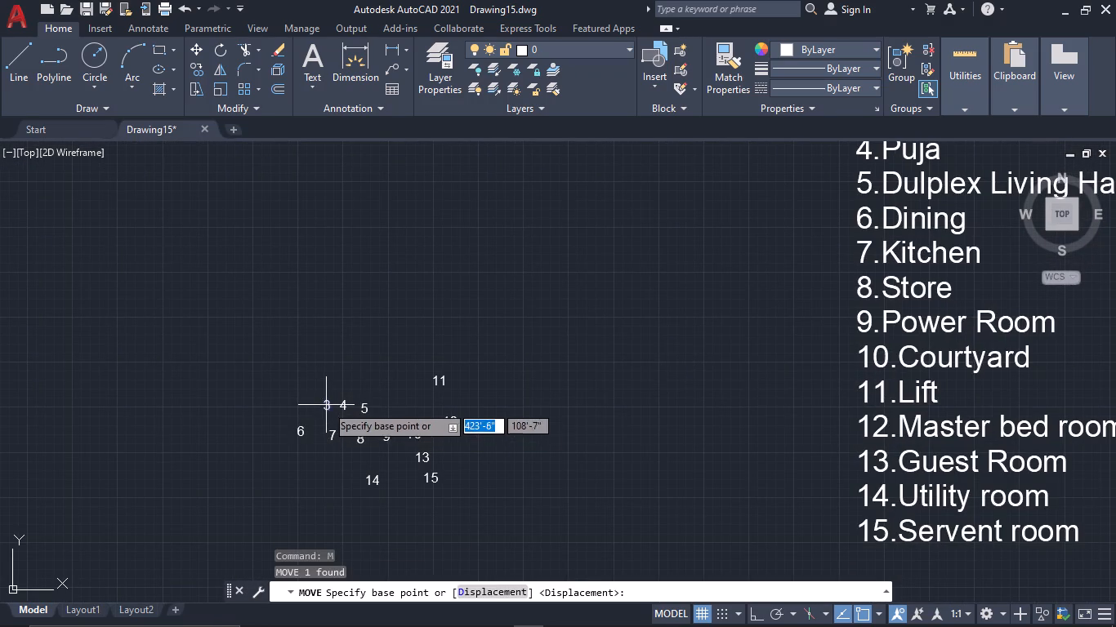
{"action": "left_click", "coordinate": [326, 405]}
{"action": "scroll", "coordinate": [530, 299], "scroll_direction": "down", "scroll_amount": 1}
{"action": "middle_click_drag", "start_coordinate": [530, 299], "coordinate": [506, 509]}
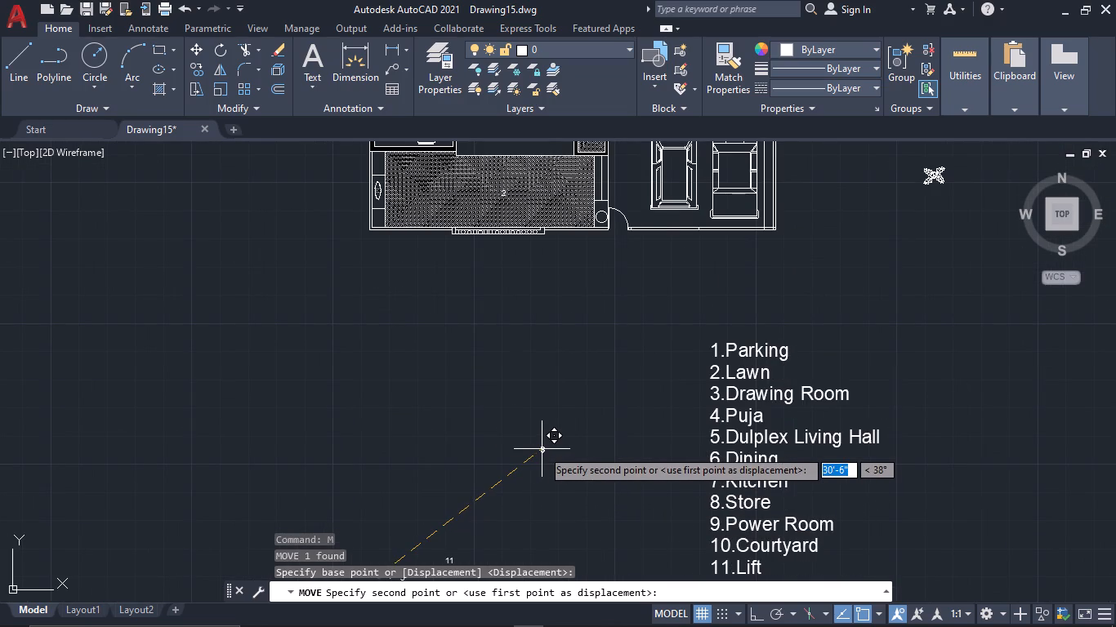
{"action": "scroll", "coordinate": [580, 378], "scroll_direction": "down", "scroll_amount": 2}
{"action": "middle_click_drag", "start_coordinate": [583, 353], "coordinate": [538, 509]}
{"action": "scroll", "coordinate": [583, 349], "scroll_direction": "up", "scroll_amount": 3}
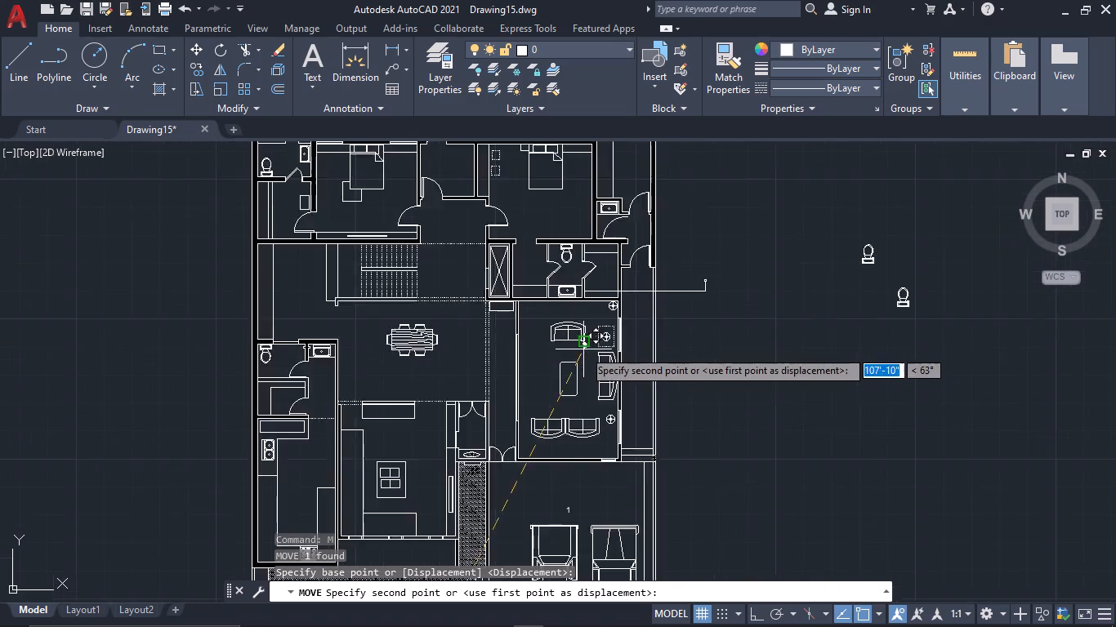
{"action": "scroll", "coordinate": [583, 349], "scroll_direction": "up", "scroll_amount": 2}
{"action": "left_click", "coordinate": [523, 376]}
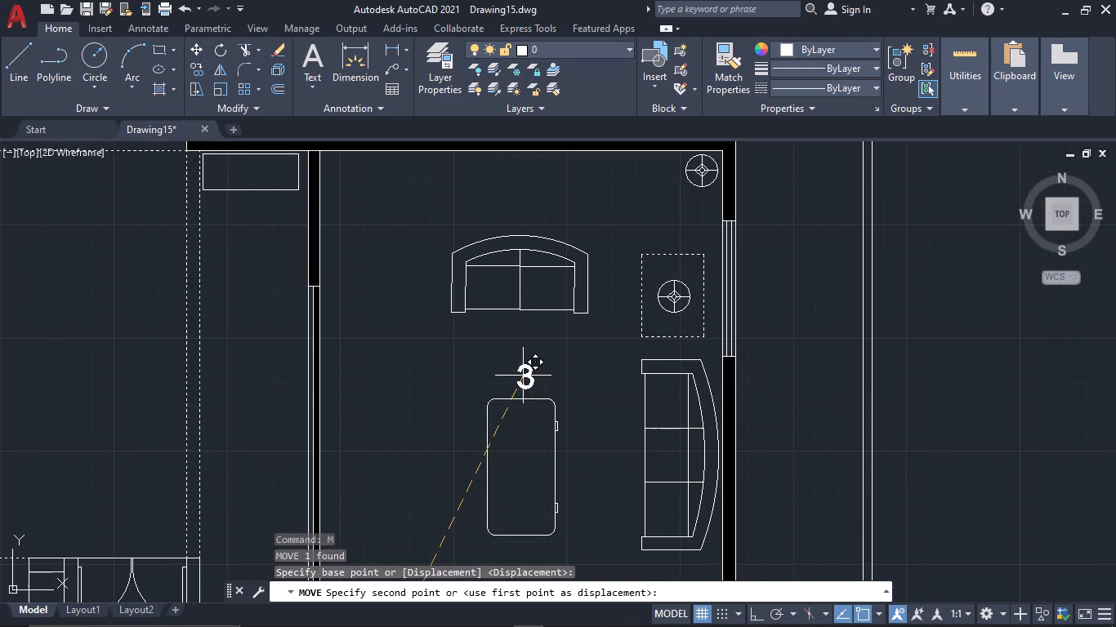
Move the number "4" label into the small puja room behind the narrow hatched strip.
{"action": "scroll", "coordinate": [535, 445], "scroll_direction": "down", "scroll_amount": 3}
{"action": "middle_click_drag", "start_coordinate": [535, 449], "coordinate": [567, 296]}
{"action": "middle_click_drag", "start_coordinate": [538, 434], "coordinate": [549, 273]}
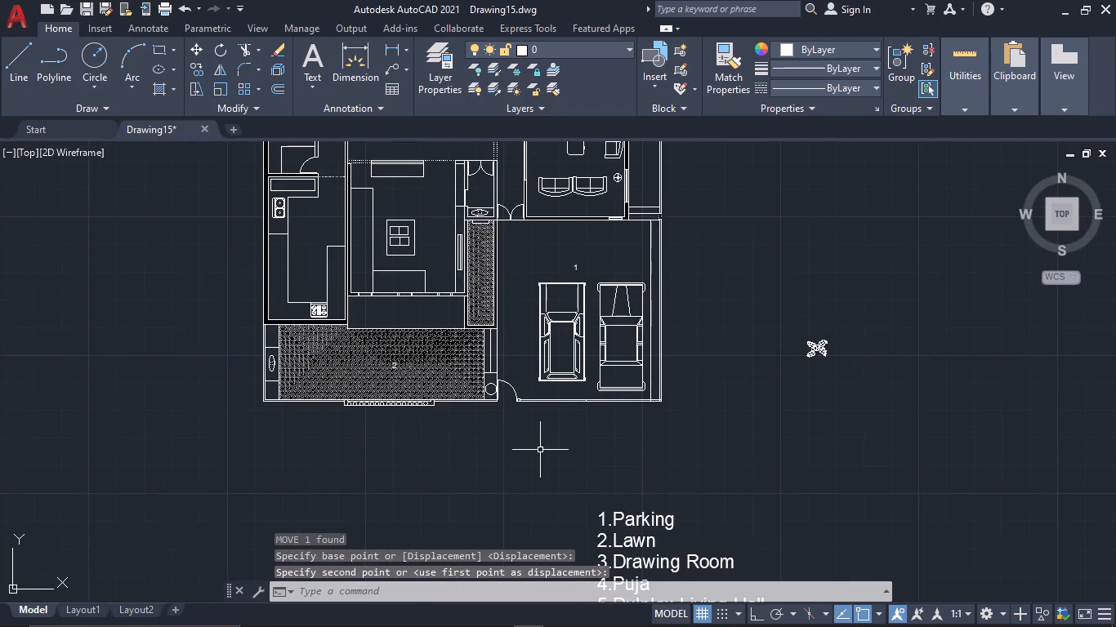
{"action": "middle_click_drag", "start_coordinate": [543, 451], "coordinate": [548, 314]}
{"action": "middle_click_drag", "start_coordinate": [543, 419], "coordinate": [541, 280]}
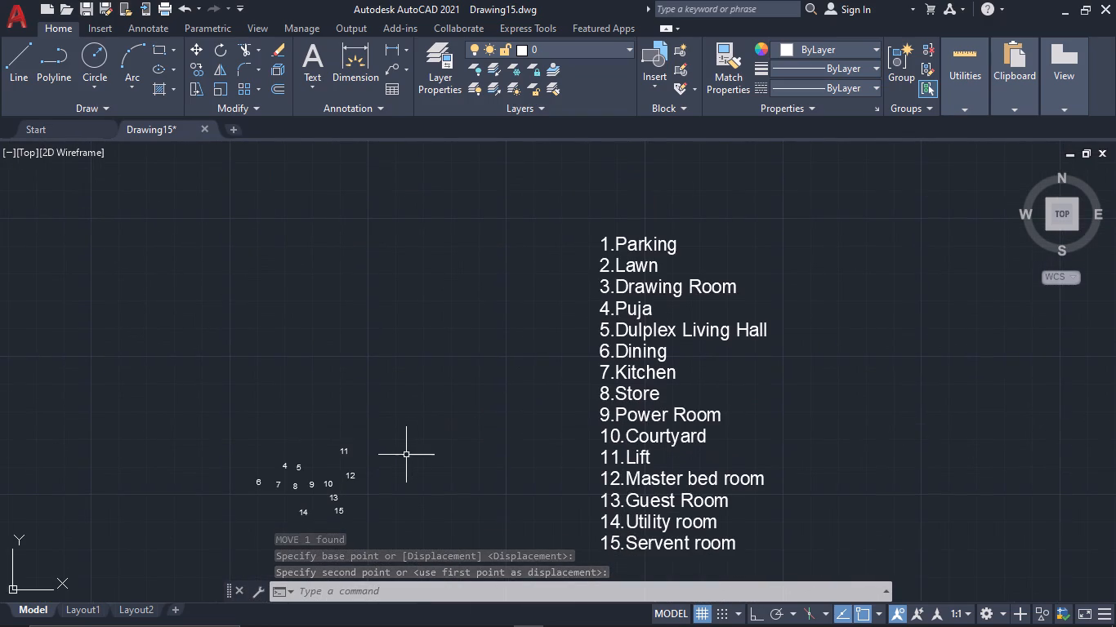
{"action": "left_click", "coordinate": [285, 467]}
{"action": "type", "text": "m"}
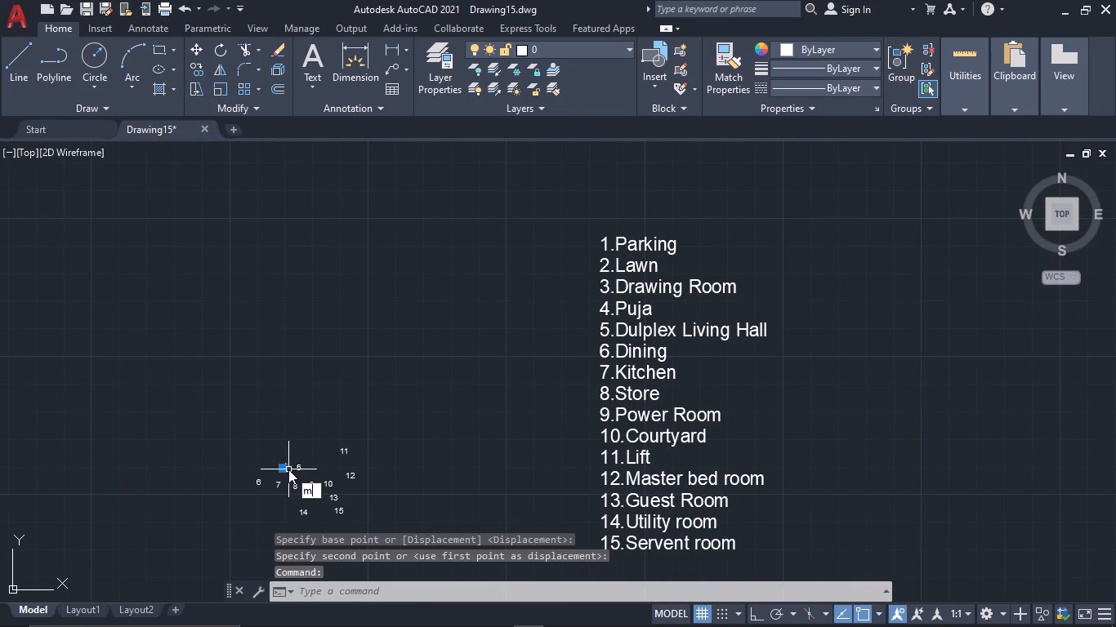
{"action": "key", "text": "space"}
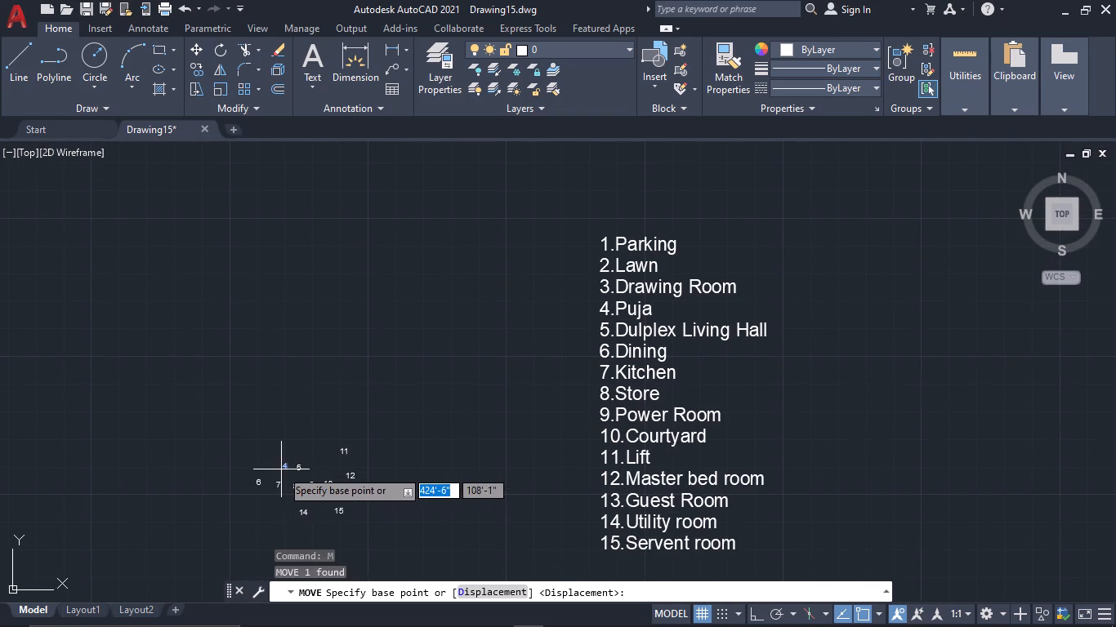
{"action": "left_click", "coordinate": [281, 469]}
{"action": "scroll", "coordinate": [411, 278], "scroll_direction": "down", "scroll_amount": 1}
{"action": "middle_click_drag", "start_coordinate": [409, 281], "coordinate": [337, 586]}
{"action": "scroll", "coordinate": [384, 376], "scroll_direction": "up", "scroll_amount": 4}
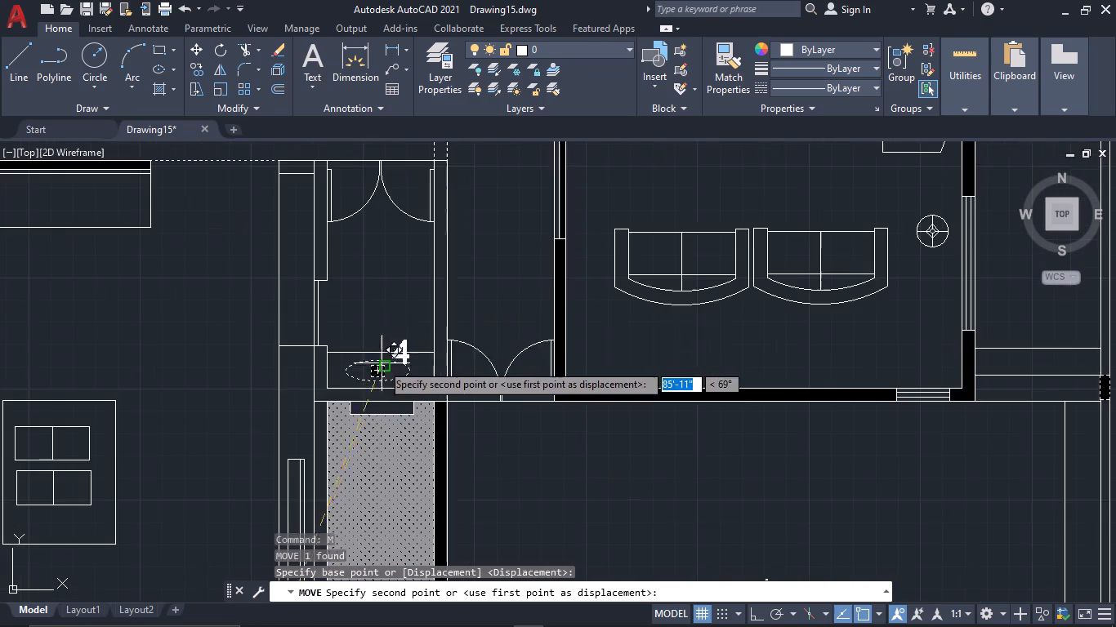
{"action": "left_click", "coordinate": [368, 299]}
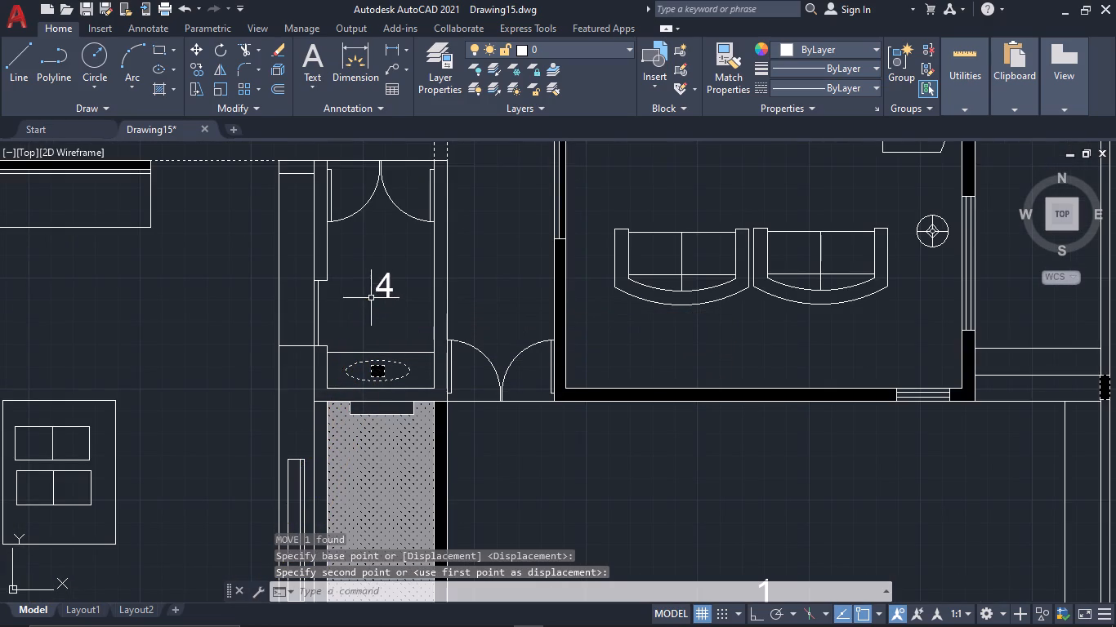
Move the number "5" label into the duplex living hall, just above the square centre table.
{"action": "scroll", "coordinate": [373, 424], "scroll_direction": "down", "scroll_amount": 4}
{"action": "middle_click_drag", "start_coordinate": [355, 432], "coordinate": [332, 58]}
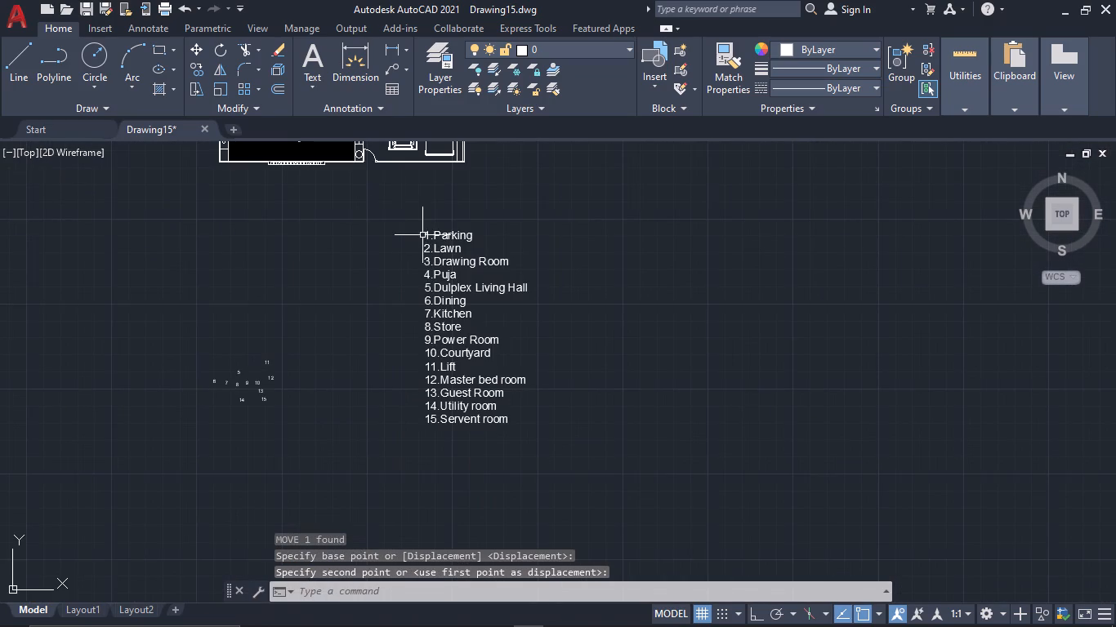
{"action": "scroll", "coordinate": [240, 376], "scroll_direction": "up", "scroll_amount": 1}
{"action": "left_click", "coordinate": [236, 368]}
{"action": "key", "text": "m"}
{"action": "key", "text": "space"}
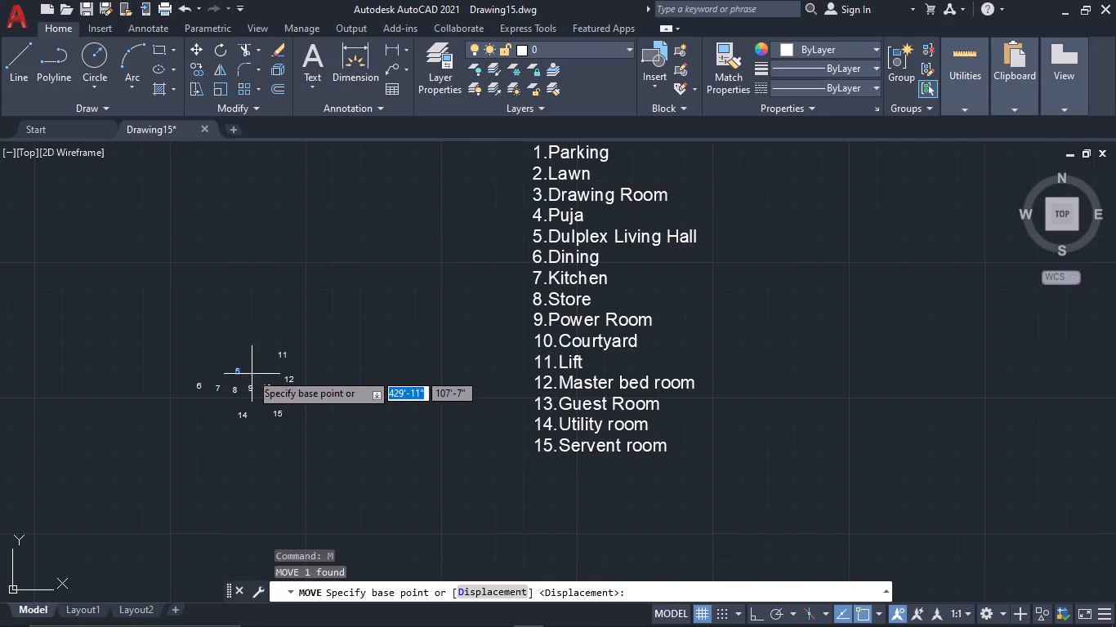
{"action": "left_click_drag", "start_coordinate": [233, 372], "coordinate": [242, 364]}
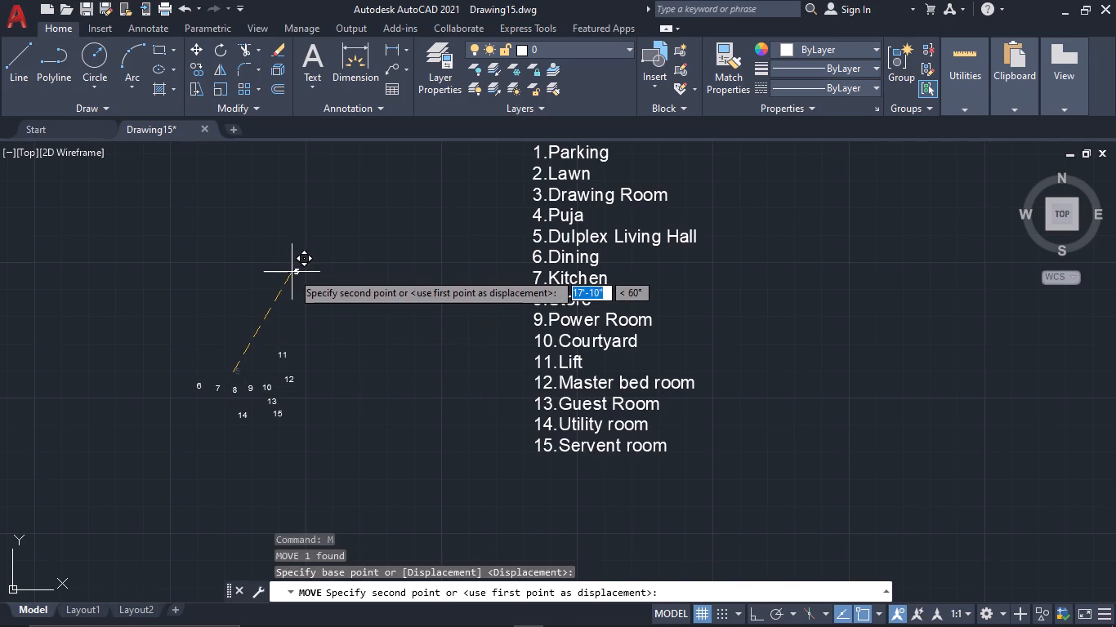
{"action": "scroll", "coordinate": [292, 272], "scroll_direction": "down", "scroll_amount": 1}
{"action": "middle_click_drag", "start_coordinate": [285, 244], "coordinate": [339, 487]}
{"action": "scroll", "coordinate": [380, 256], "scroll_direction": "up", "scroll_amount": 3}
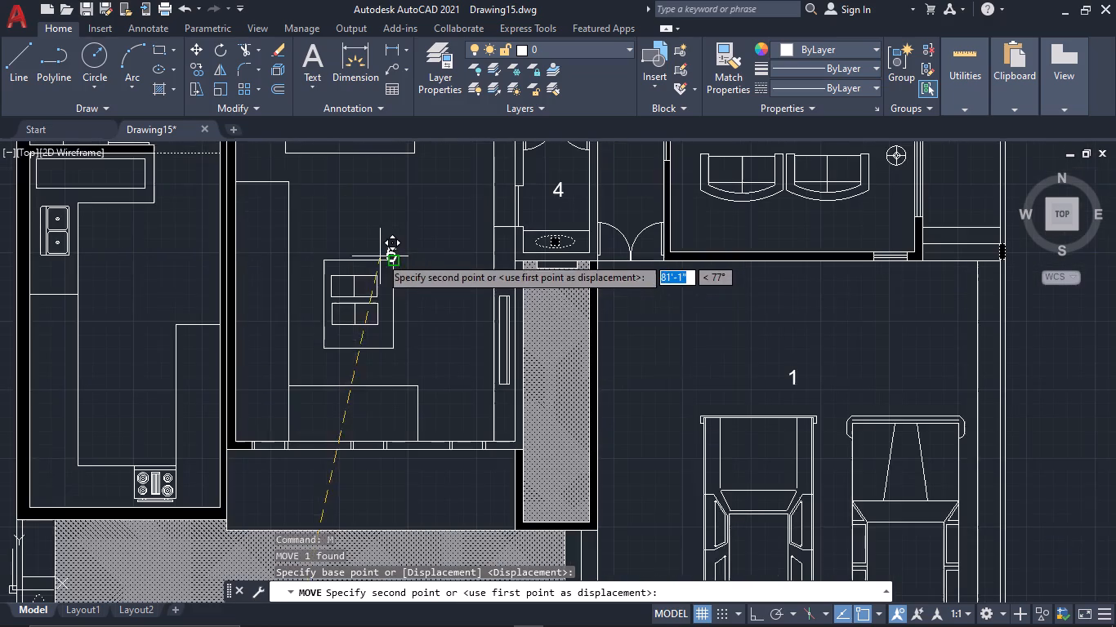
{"action": "left_click", "coordinate": [350, 242]}
Move the number "6" label onto the middle of the dining table.
{"action": "scroll", "coordinate": [399, 354], "scroll_direction": "down", "scroll_amount": 1}
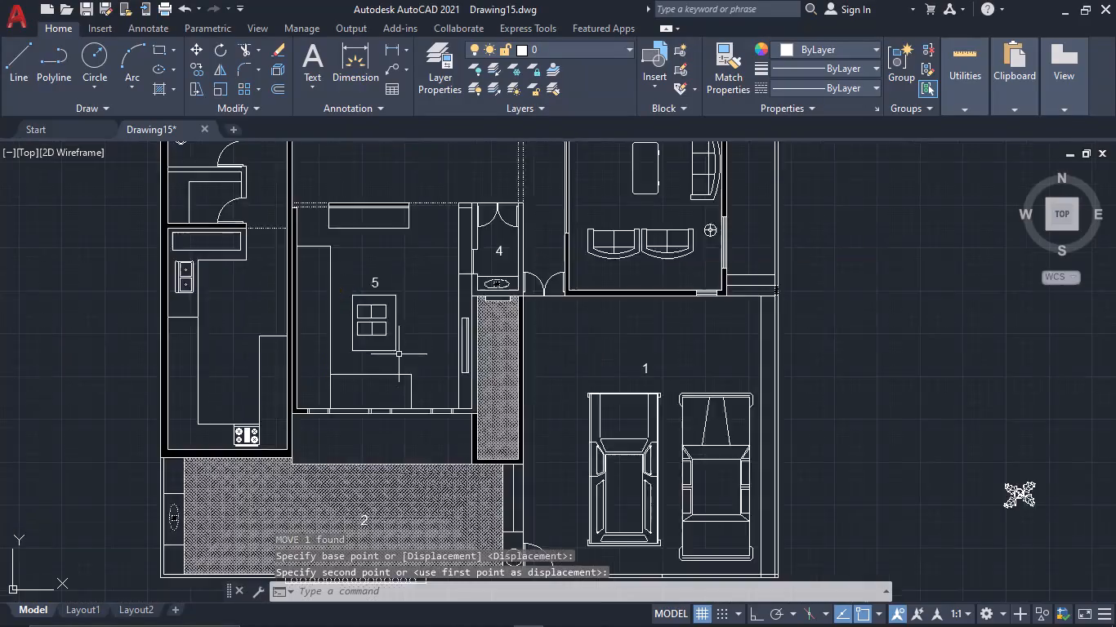
{"action": "scroll", "coordinate": [398, 358], "scroll_direction": "down", "scroll_amount": 2}
{"action": "middle_click_drag", "start_coordinate": [392, 361], "coordinate": [367, 165]}
{"action": "scroll", "coordinate": [344, 439], "scroll_direction": "up", "scroll_amount": 3}
{"action": "middle_click_drag", "start_coordinate": [330, 500], "coordinate": [368, 410]}
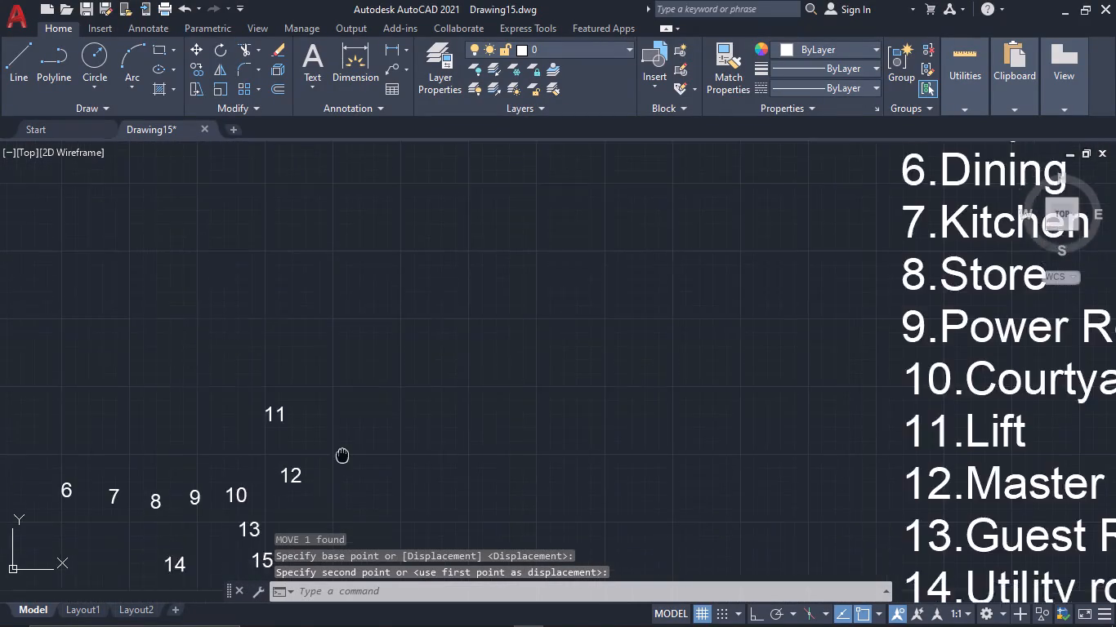
{"action": "middle_click_drag", "start_coordinate": [368, 410], "coordinate": [380, 390]}
{"action": "left_click", "coordinate": [123, 402]}
{"action": "type", "text": "m"}
{"action": "key", "text": "space"}
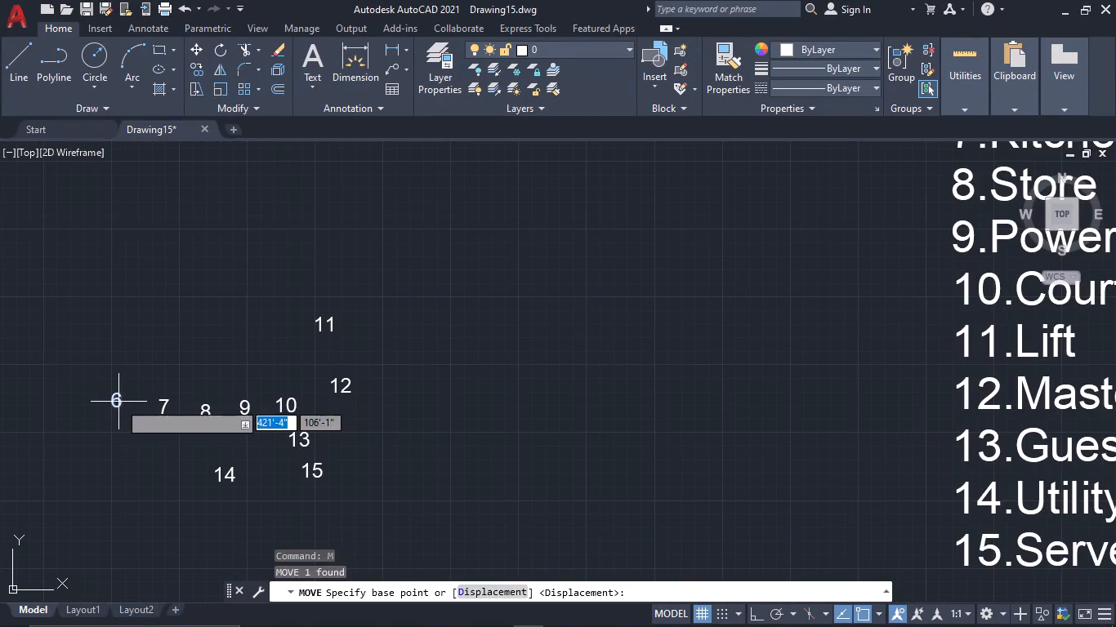
{"action": "left_click", "coordinate": [118, 402]}
{"action": "scroll", "coordinate": [333, 240], "scroll_direction": "down", "scroll_amount": 2}
{"action": "middle_click_drag", "start_coordinate": [334, 239], "coordinate": [342, 552]}
{"action": "middle_click_drag", "start_coordinate": [439, 230], "coordinate": [424, 555]}
{"action": "scroll", "coordinate": [382, 337], "scroll_direction": "up", "scroll_amount": 1}
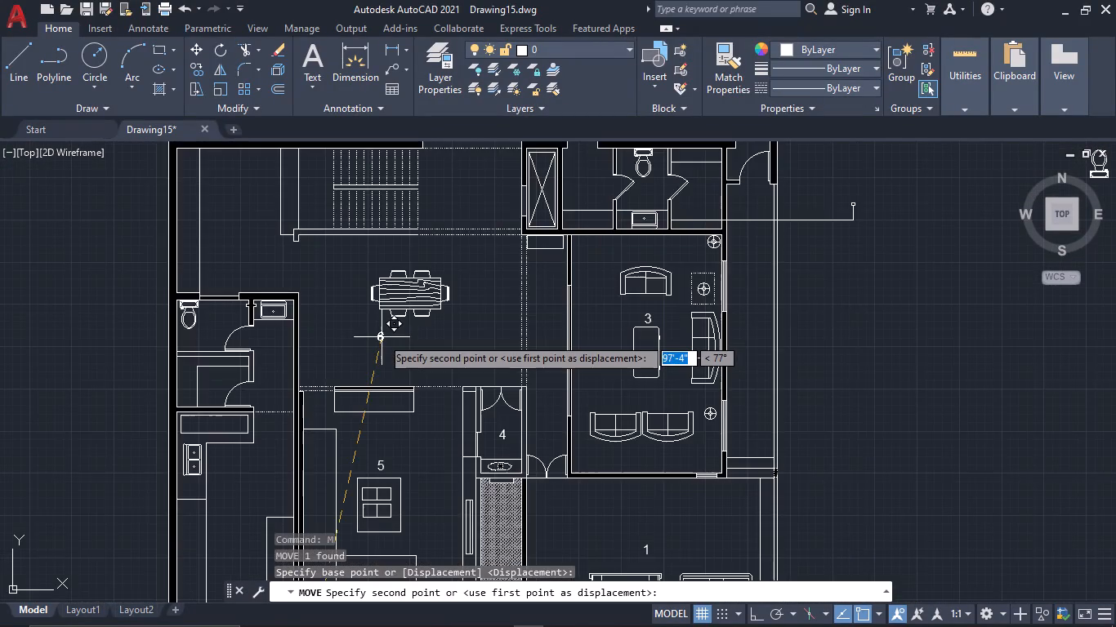
{"action": "scroll", "coordinate": [382, 337], "scroll_direction": "up", "scroll_amount": 3}
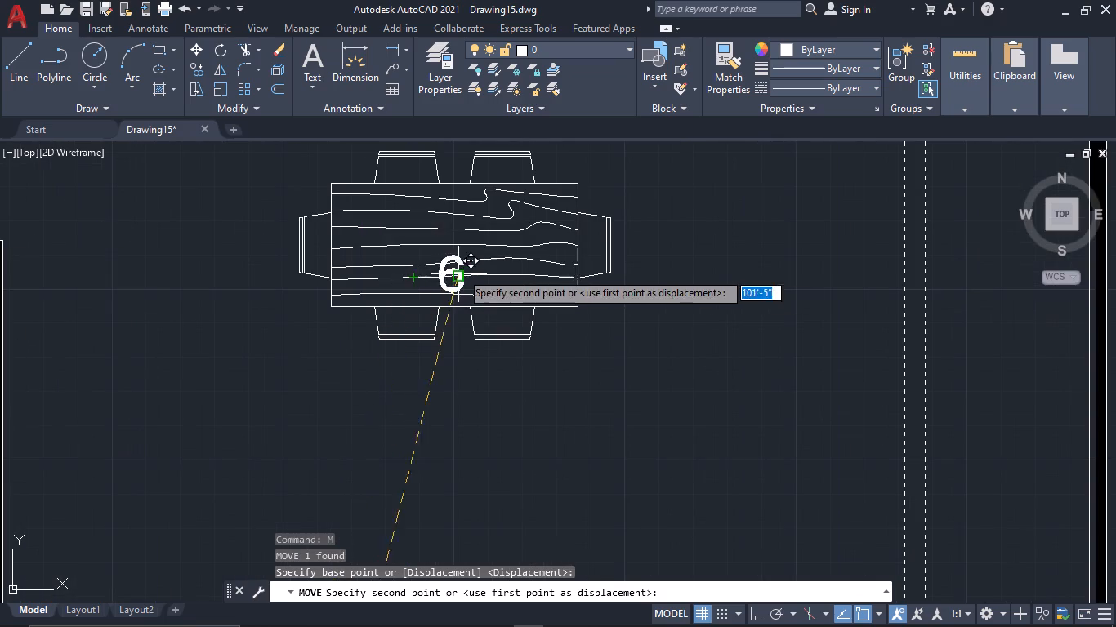
{"action": "left_click", "coordinate": [462, 246]}
Move the number "7" label onto the open floor of the kitchen, between the counters.
{"action": "scroll", "coordinate": [454, 367], "scroll_direction": "down", "scroll_amount": 4}
{"action": "middle_click_drag", "start_coordinate": [453, 375], "coordinate": [453, 372]}
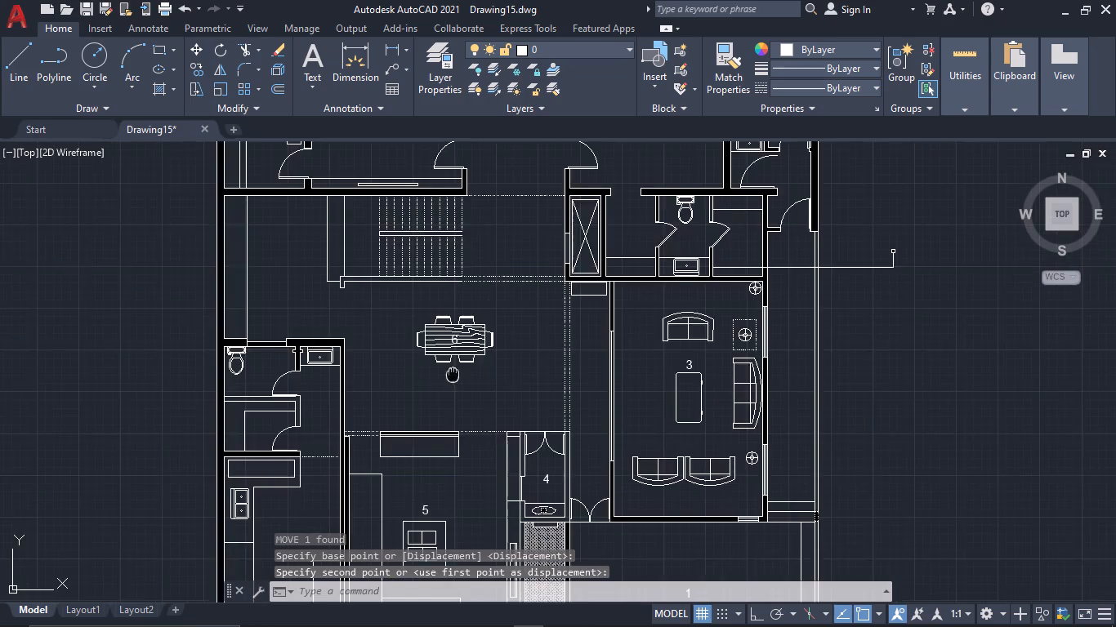
{"action": "middle_click_drag", "start_coordinate": [453, 372], "coordinate": [529, 71]}
{"action": "scroll", "coordinate": [502, 393], "scroll_direction": "down", "scroll_amount": 3}
{"action": "middle_click_drag", "start_coordinate": [500, 386], "coordinate": [450, 249]}
{"action": "scroll", "coordinate": [525, 385], "scroll_direction": "up", "scroll_amount": 2}
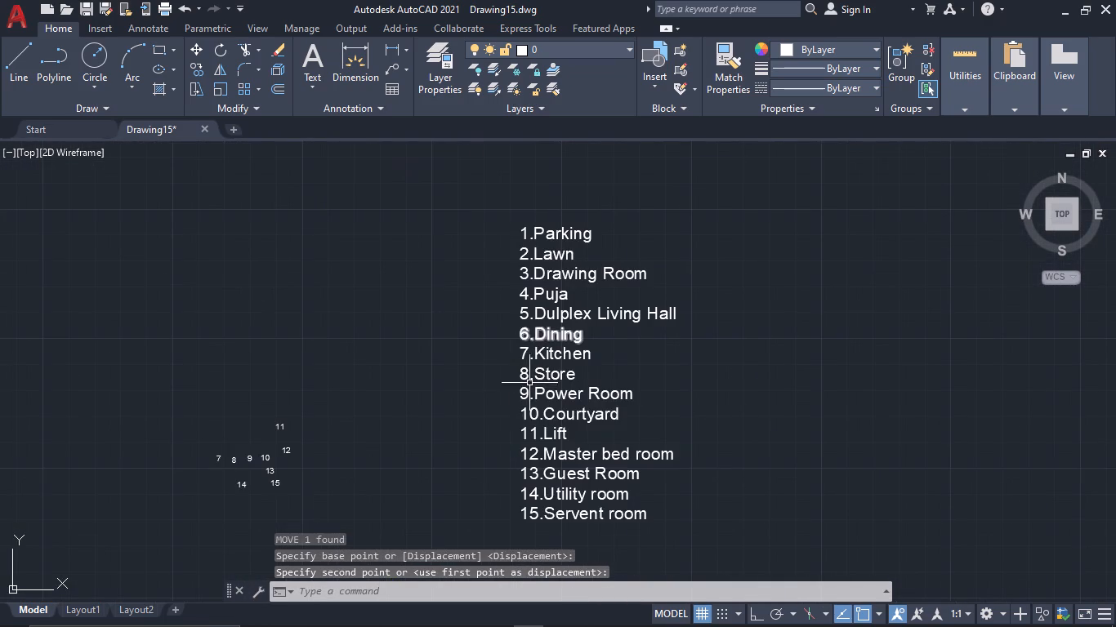
{"action": "left_click_drag", "start_coordinate": [222, 465], "coordinate": [219, 456]}
{"action": "left_click", "coordinate": [208, 445]}
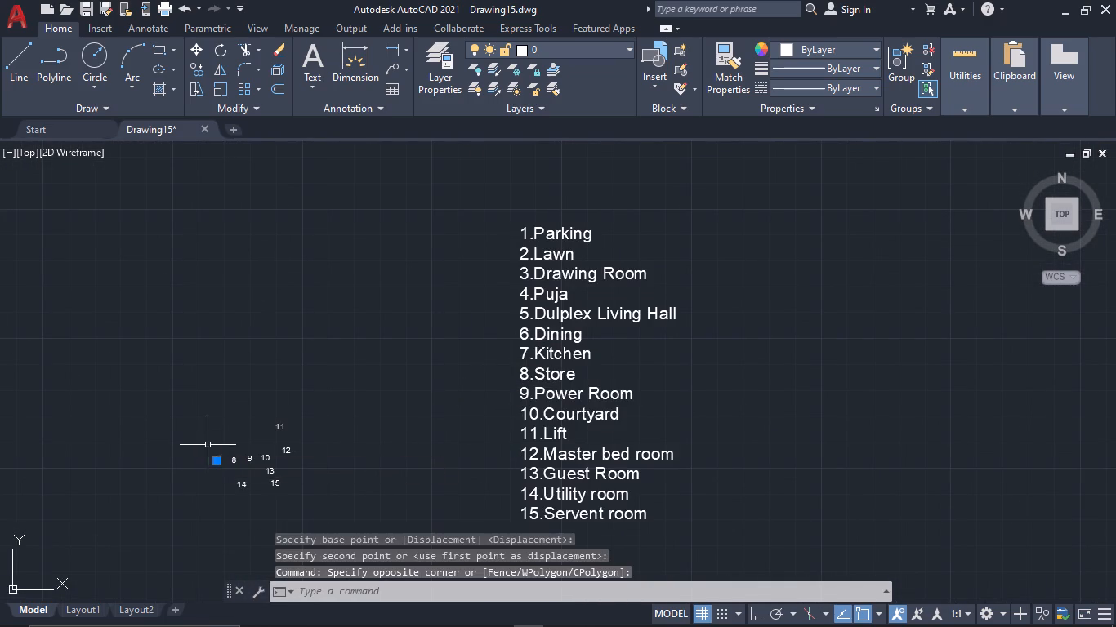
{"action": "key", "text": "m"}
{"action": "key", "text": "space"}
{"action": "left_click", "coordinate": [217, 460]}
{"action": "scroll", "coordinate": [323, 294], "scroll_direction": "down", "scroll_amount": 2}
{"action": "middle_click_drag", "start_coordinate": [332, 330], "coordinate": [332, 346]}
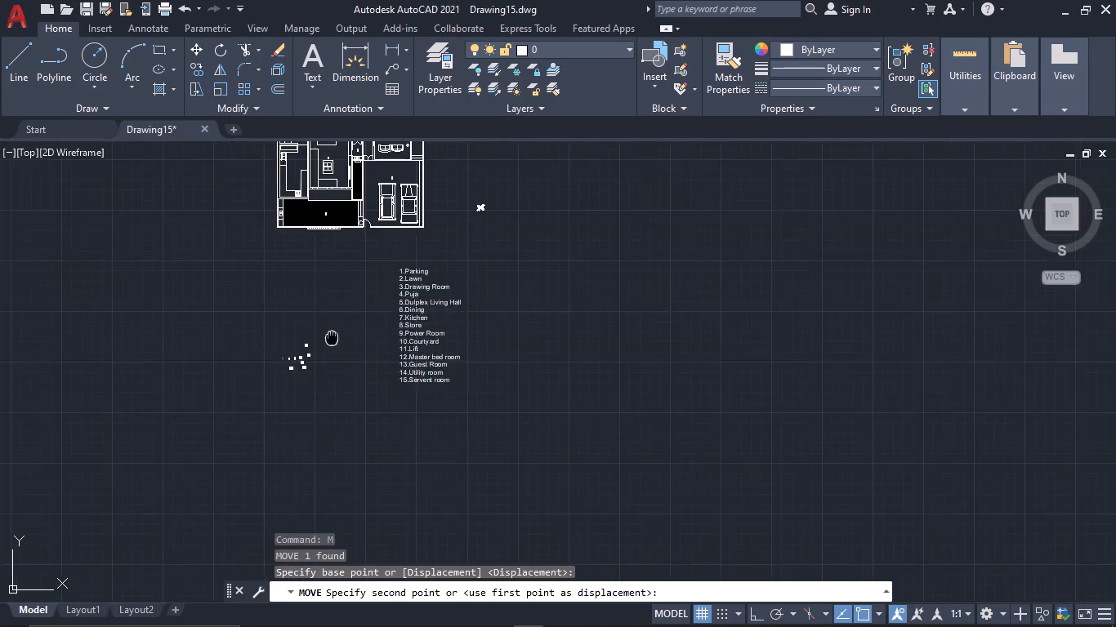
{"action": "middle_click_drag", "start_coordinate": [332, 346], "coordinate": [340, 521]}
{"action": "scroll", "coordinate": [305, 353], "scroll_direction": "up", "scroll_amount": 2}
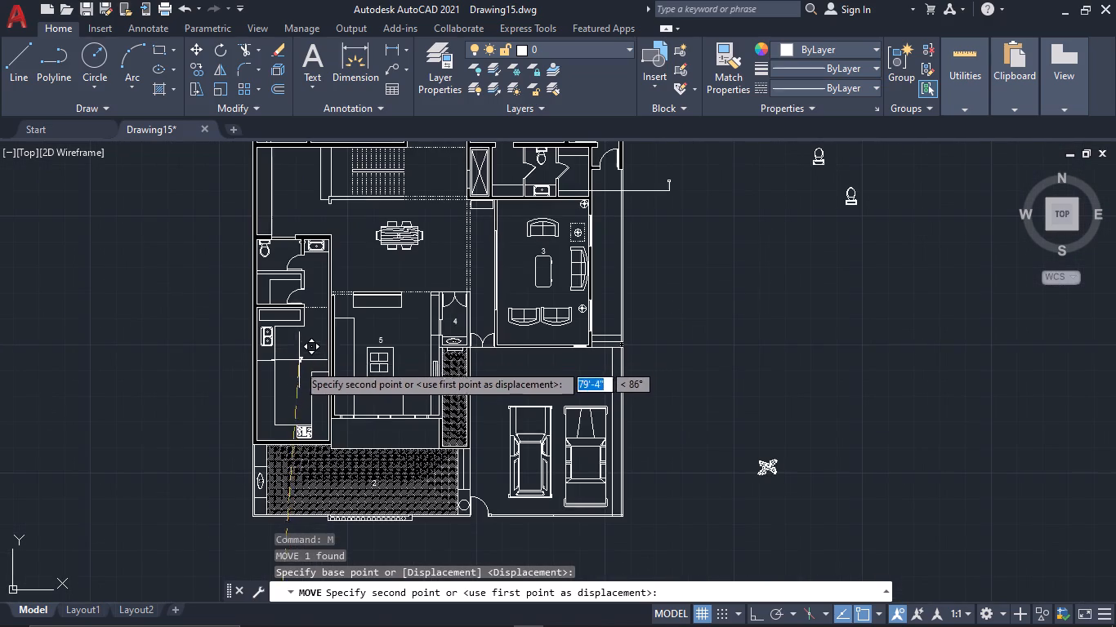
{"action": "scroll", "coordinate": [297, 367], "scroll_direction": "up", "scroll_amount": 3}
{"action": "left_click", "coordinate": [283, 416]}
Move the number "8" label into the small store room directly behind the kitchen.
{"action": "scroll", "coordinate": [359, 435], "scroll_direction": "down", "scroll_amount": 3}
{"action": "middle_click_drag", "start_coordinate": [359, 436], "coordinate": [363, 286]}
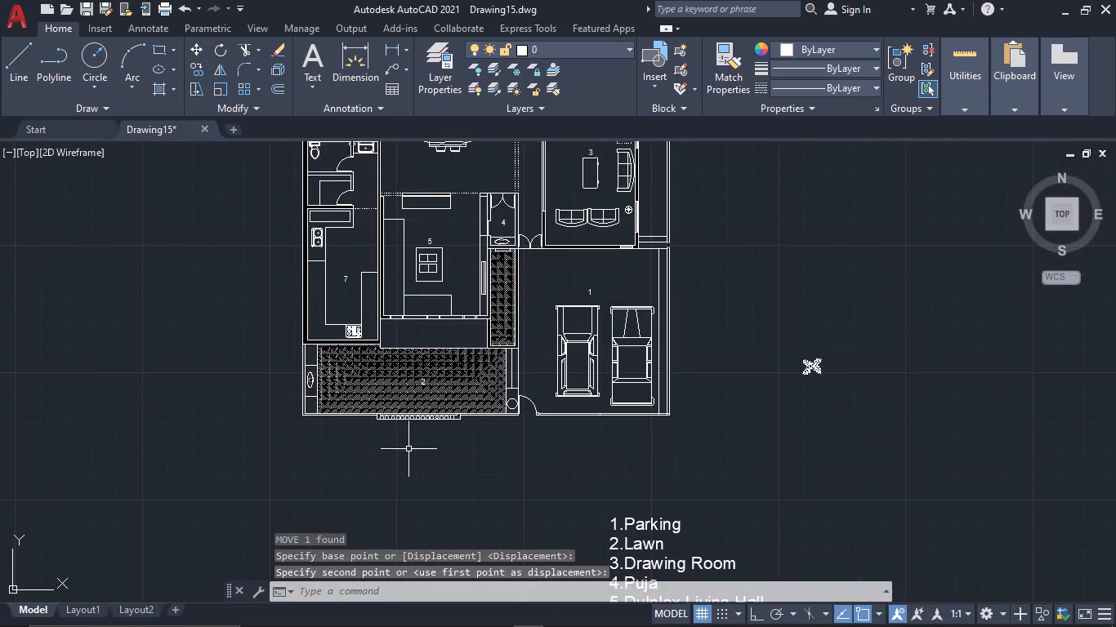
{"action": "middle_click_drag", "start_coordinate": [411, 456], "coordinate": [420, 282]}
{"action": "scroll", "coordinate": [440, 457], "scroll_direction": "up", "scroll_amount": 1}
{"action": "middle_click_drag", "start_coordinate": [440, 457], "coordinate": [449, 156]}
{"action": "left_click_drag", "start_coordinate": [298, 357], "coordinate": [266, 345]}
{"action": "left_click", "coordinate": [241, 334]}
{"action": "key", "text": "m"}
{"action": "key", "text": "space"}
{"action": "left_click_drag", "start_coordinate": [286, 349], "coordinate": [294, 345]}
{"action": "scroll", "coordinate": [400, 297], "scroll_direction": "down", "scroll_amount": 3}
{"action": "middle_click_drag", "start_coordinate": [404, 330], "coordinate": [403, 321]}
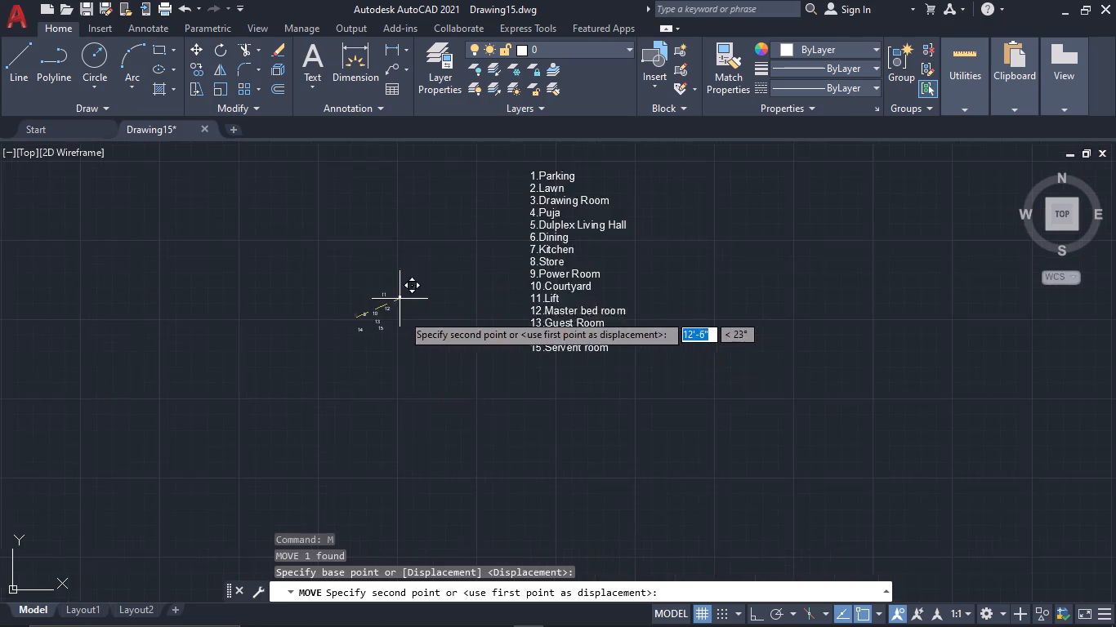
{"action": "middle_click_drag", "start_coordinate": [403, 321], "coordinate": [428, 530]}
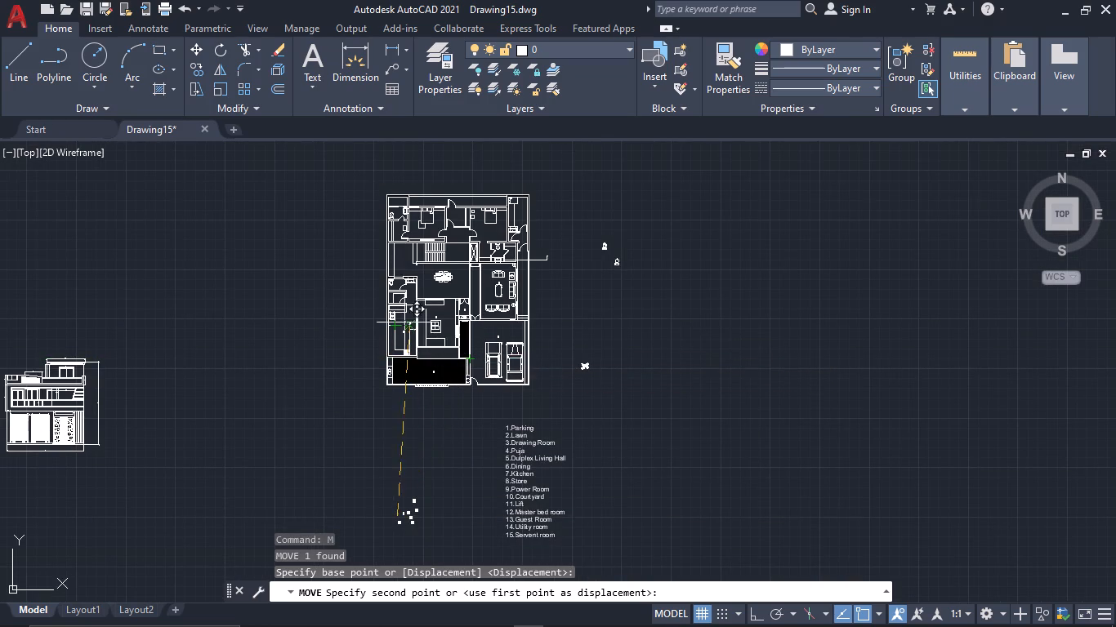
{"action": "scroll", "coordinate": [391, 310], "scroll_direction": "up", "scroll_amount": 5}
{"action": "left_click", "coordinate": [416, 240]}
Move the number "9" label onto the open floor of the room with the toilet, directly behind the store.
{"action": "scroll", "coordinate": [462, 392], "scroll_direction": "down", "scroll_amount": 2}
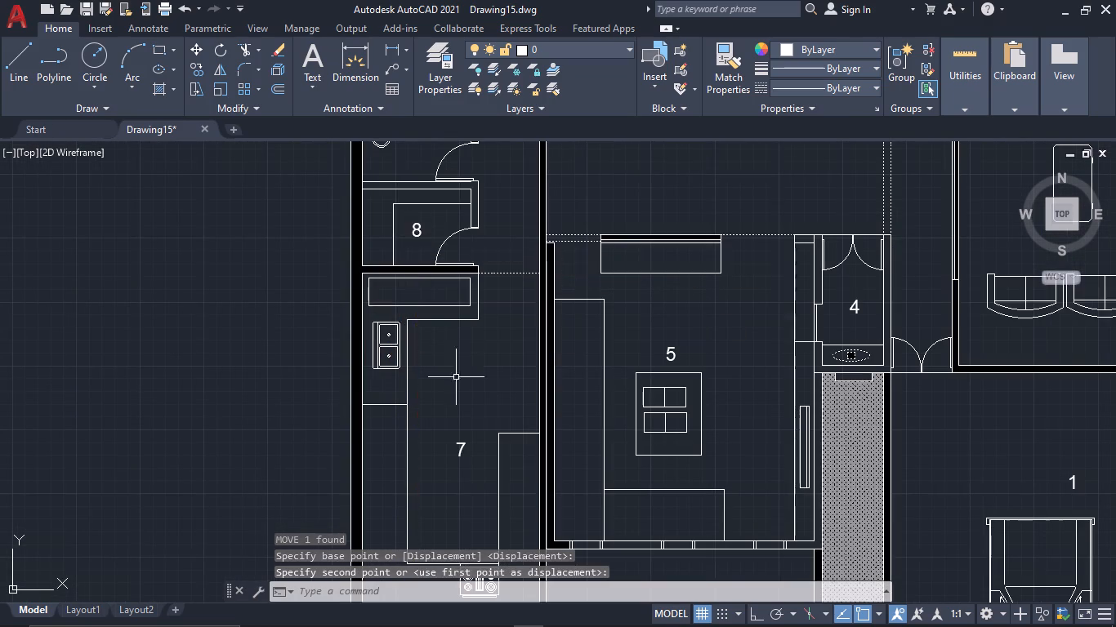
{"action": "scroll", "coordinate": [466, 412], "scroll_direction": "down", "scroll_amount": 2}
{"action": "middle_click_drag", "start_coordinate": [468, 419], "coordinate": [460, 199]}
{"action": "scroll", "coordinate": [477, 357], "scroll_direction": "up", "scroll_amount": 4}
{"action": "left_click_drag", "start_coordinate": [345, 512], "coordinate": [334, 506]}
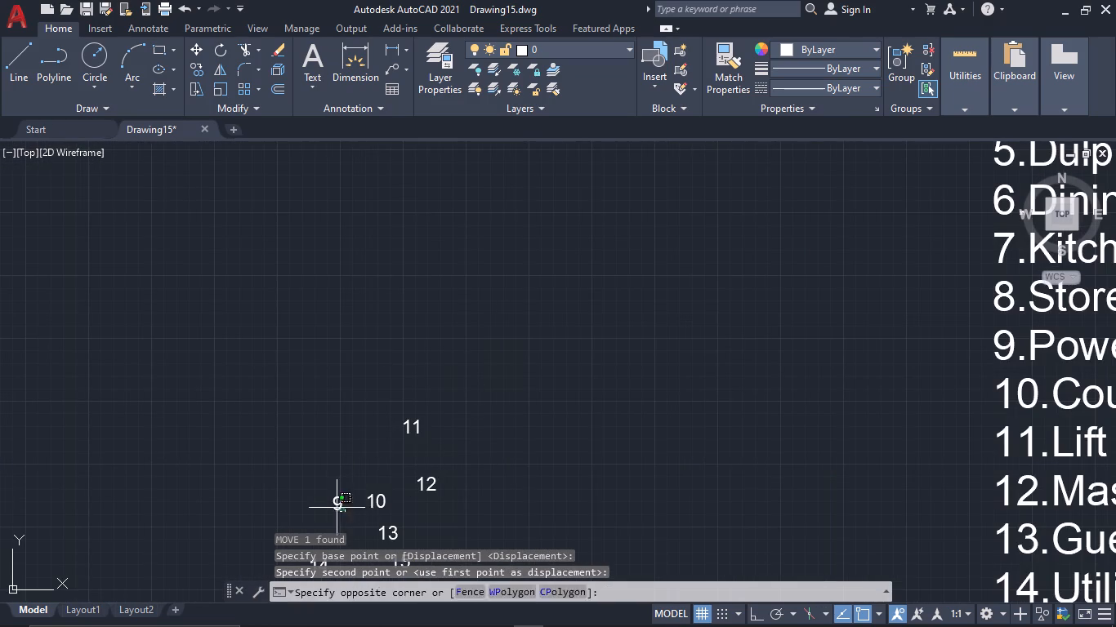
{"action": "left_click_drag", "start_coordinate": [334, 506], "coordinate": [324, 497]}
{"action": "left_click", "coordinate": [308, 485]}
{"action": "key", "text": "m"}
{"action": "key", "text": "space"}
{"action": "left_click", "coordinate": [337, 508]}
{"action": "scroll", "coordinate": [439, 361], "scroll_direction": "down", "scroll_amount": 1}
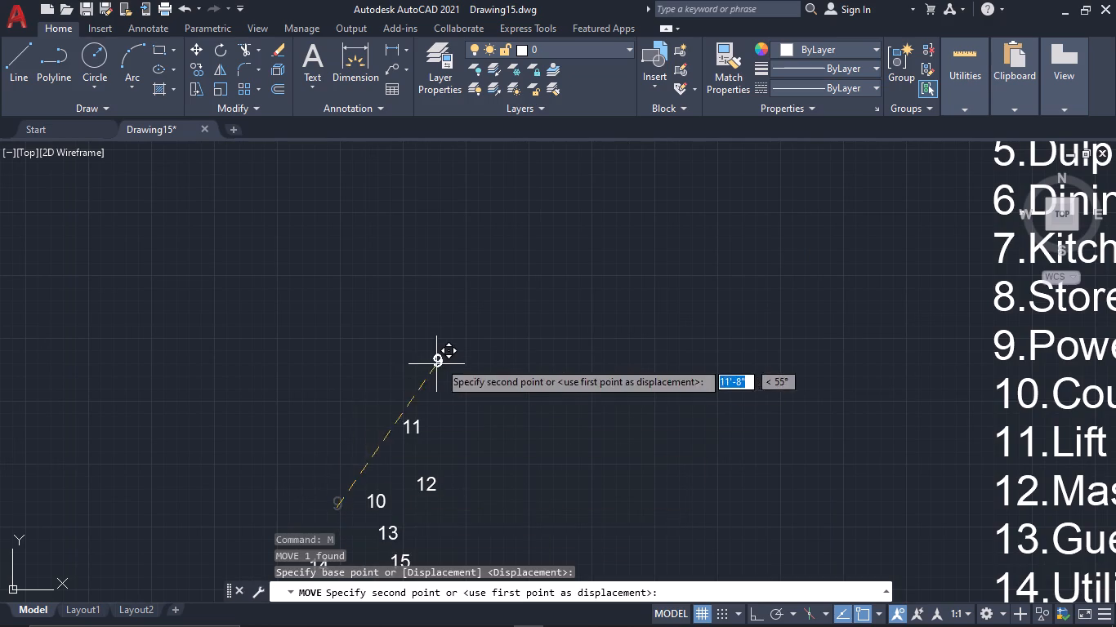
{"action": "middle_click_drag", "start_coordinate": [440, 360], "coordinate": [375, 360]}
{"action": "scroll", "coordinate": [399, 323], "scroll_direction": "down", "scroll_amount": 2}
{"action": "middle_click_drag", "start_coordinate": [399, 322], "coordinate": [458, 626]}
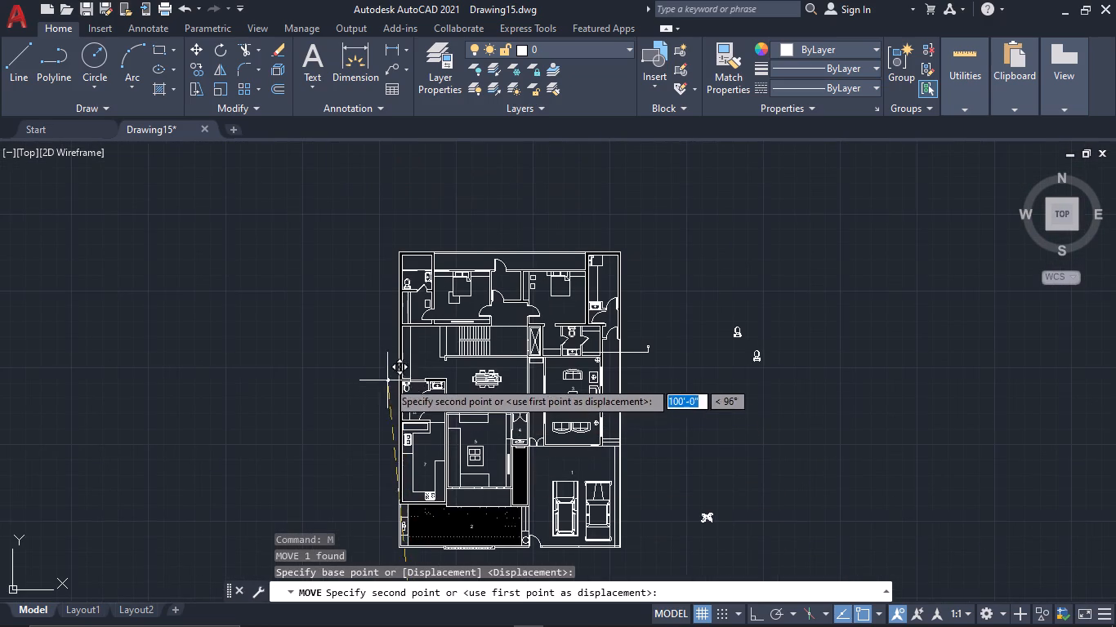
{"action": "scroll", "coordinate": [434, 403], "scroll_direction": "up", "scroll_amount": 2}
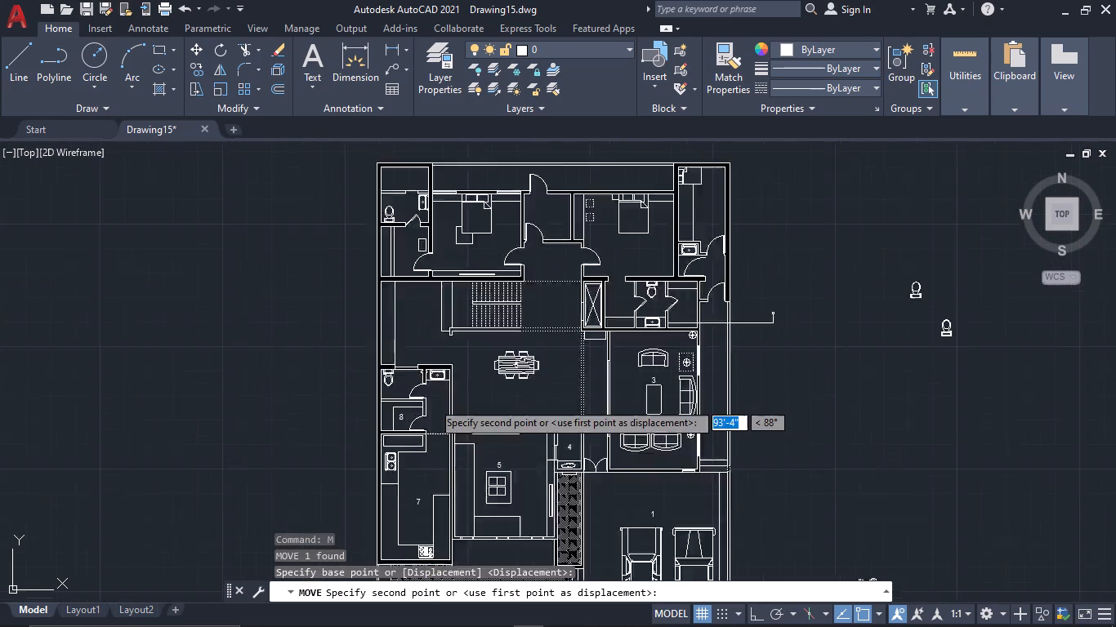
{"action": "scroll", "coordinate": [432, 402], "scroll_direction": "up", "scroll_amount": 2}
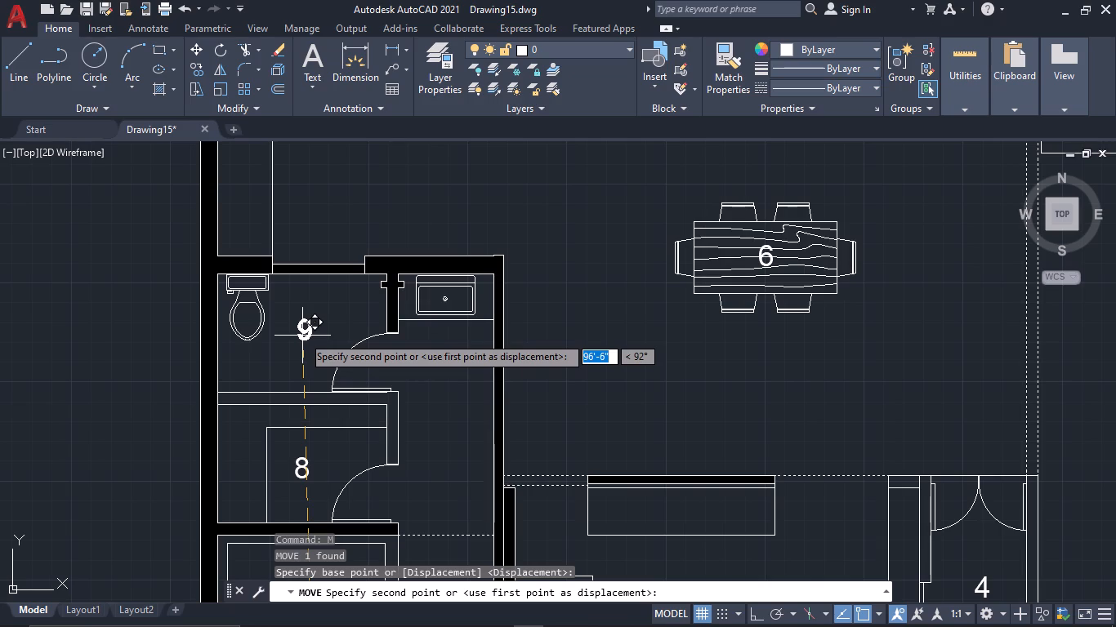
{"action": "left_click", "coordinate": [319, 317]}
Erase the toilet fixture from the power room labelled 9.
{"action": "left_click_drag", "start_coordinate": [280, 327], "coordinate": [266, 326]}
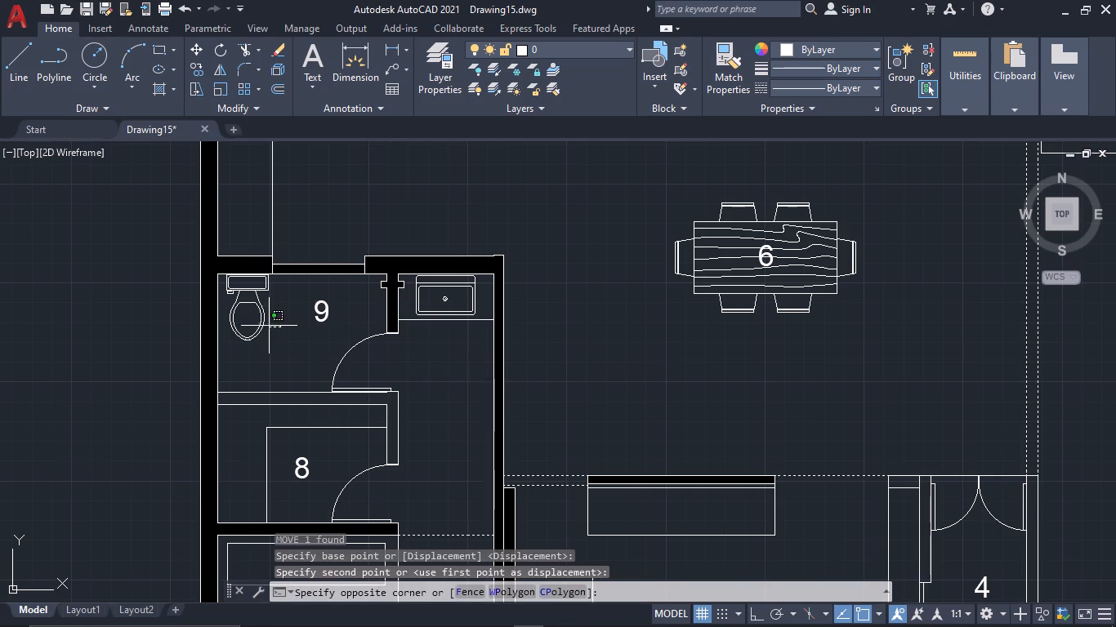
{"action": "left_click_drag", "start_coordinate": [266, 326], "coordinate": [257, 326]}
{"action": "left_click", "coordinate": [253, 324]}
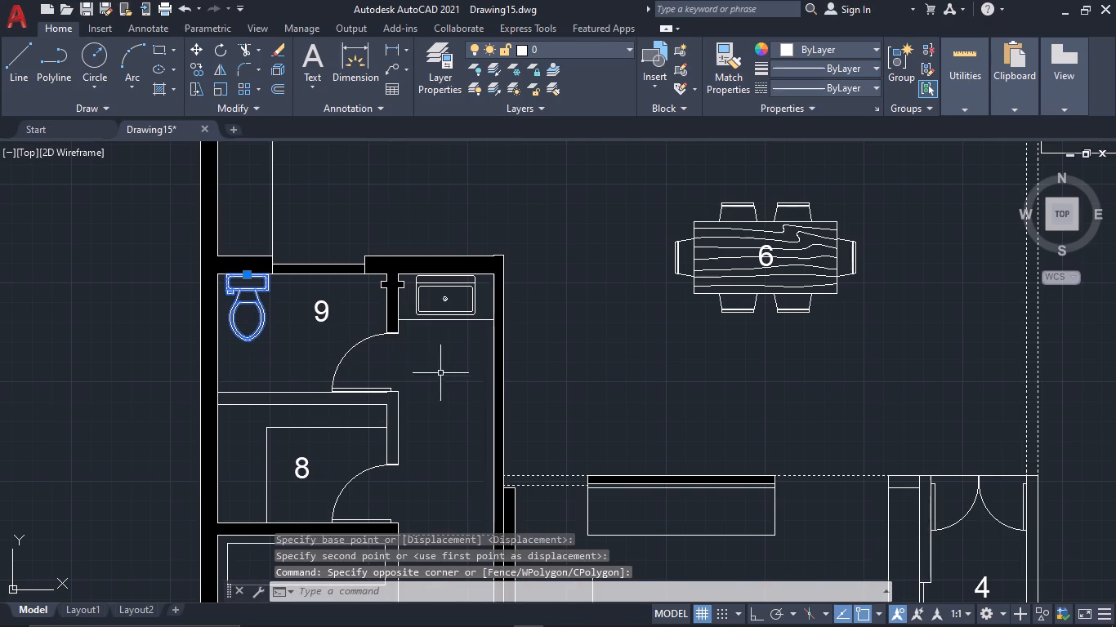
{"action": "key", "text": "e"}
{"action": "key", "text": "space"}
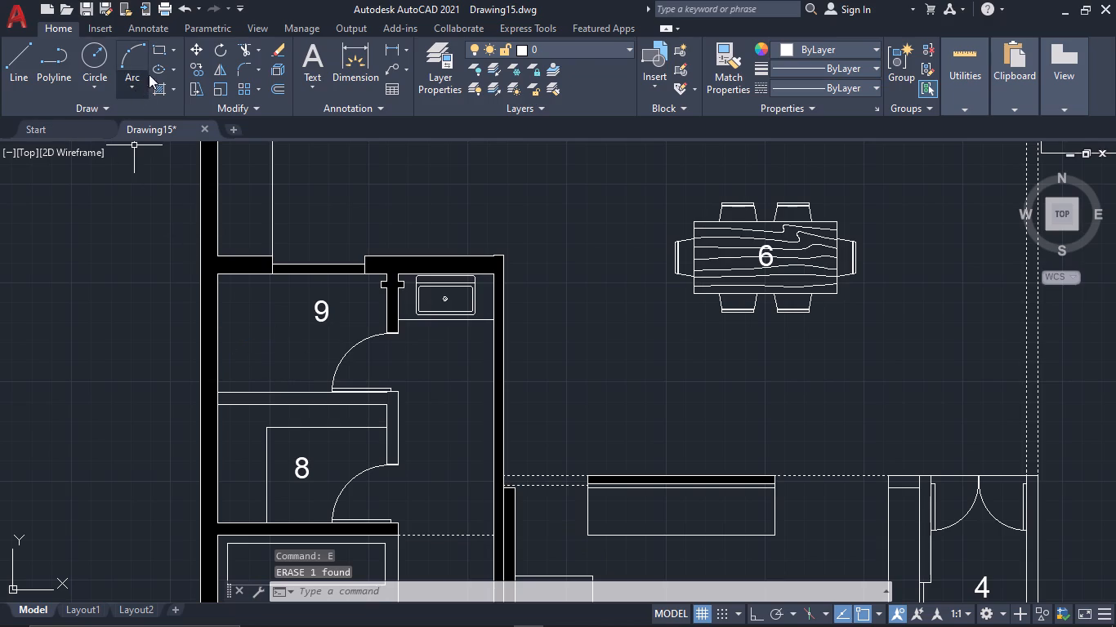
Draw a narrow upright ellipse with a half-width of about 3" where the power room's toilet stood.
{"action": "left_click", "coordinate": [160, 62]}
{"action": "left_click", "coordinate": [247, 296]}
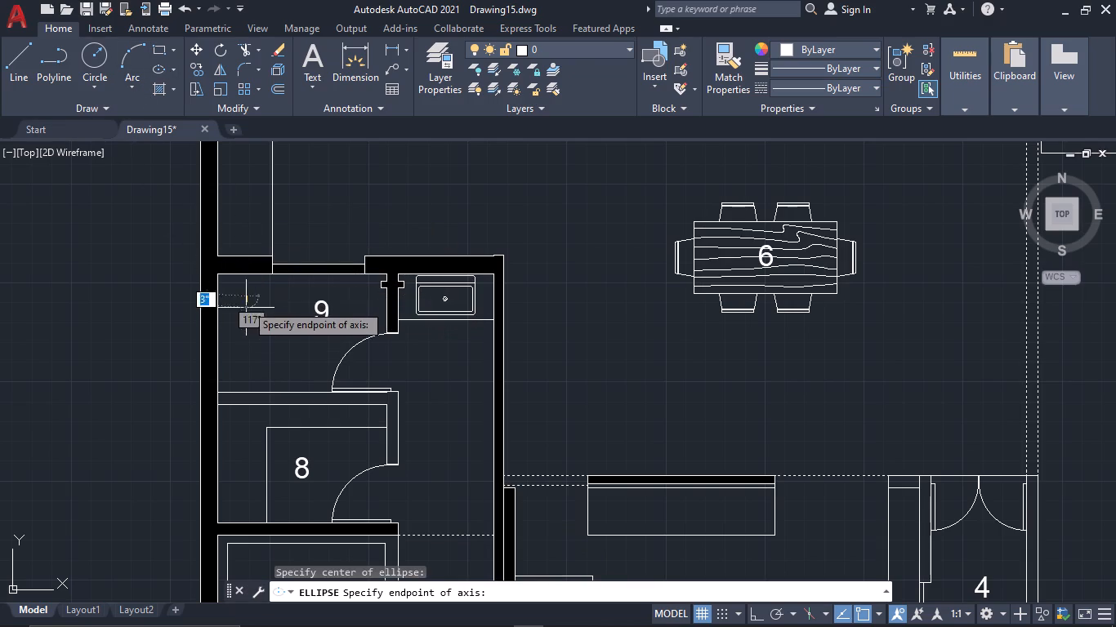
{"action": "left_click", "coordinate": [246, 329]}
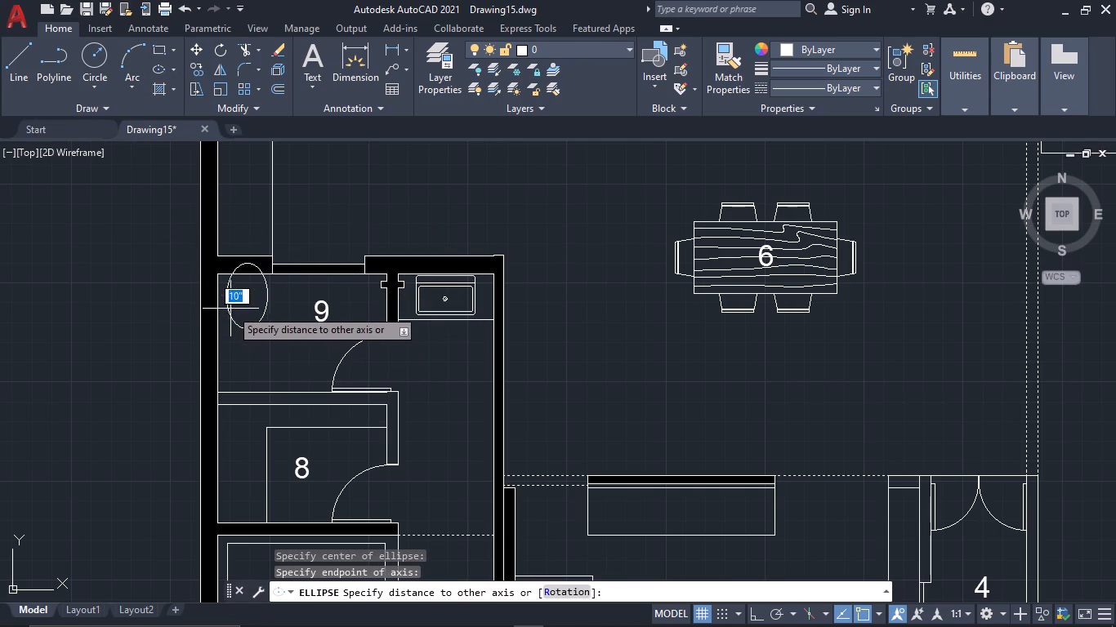
{"action": "scroll", "coordinate": [239, 299], "scroll_direction": "up", "scroll_amount": 1}
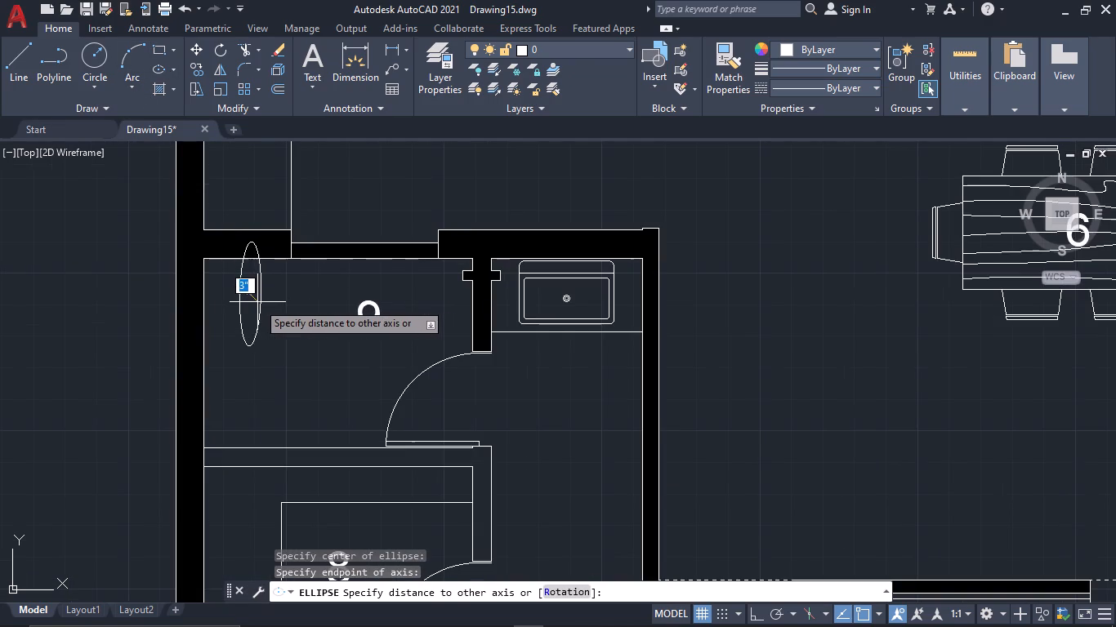
{"action": "left_click", "coordinate": [257, 302]}
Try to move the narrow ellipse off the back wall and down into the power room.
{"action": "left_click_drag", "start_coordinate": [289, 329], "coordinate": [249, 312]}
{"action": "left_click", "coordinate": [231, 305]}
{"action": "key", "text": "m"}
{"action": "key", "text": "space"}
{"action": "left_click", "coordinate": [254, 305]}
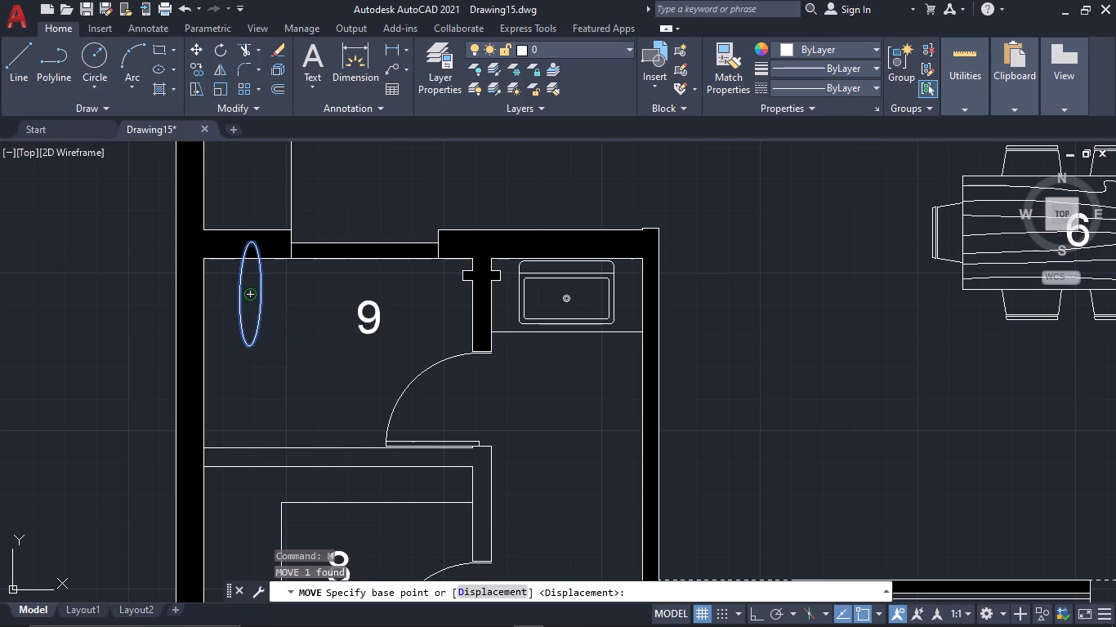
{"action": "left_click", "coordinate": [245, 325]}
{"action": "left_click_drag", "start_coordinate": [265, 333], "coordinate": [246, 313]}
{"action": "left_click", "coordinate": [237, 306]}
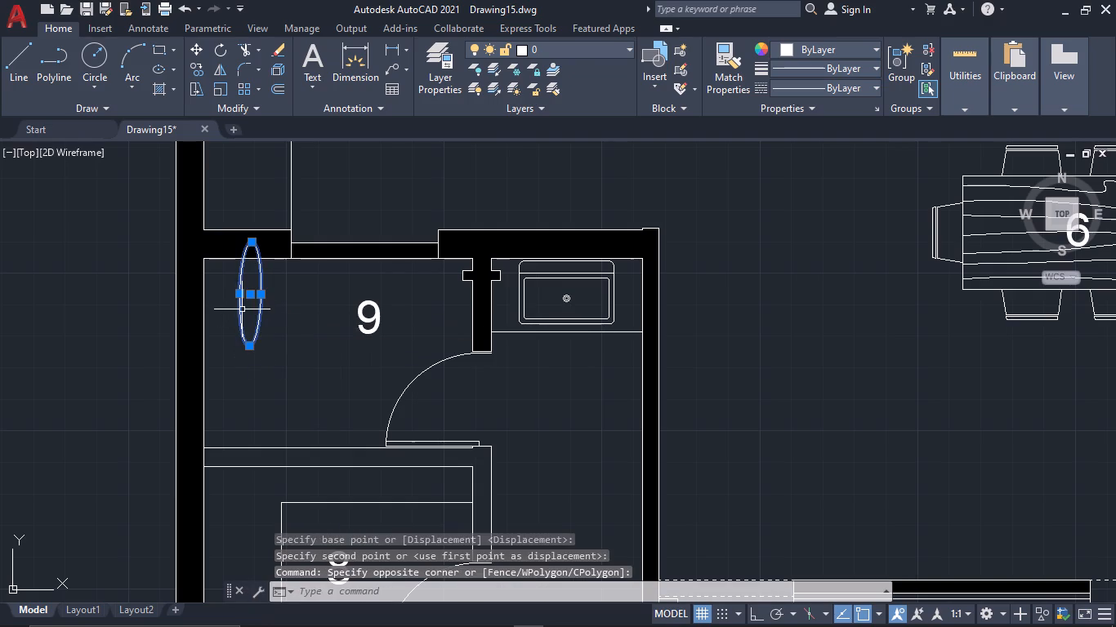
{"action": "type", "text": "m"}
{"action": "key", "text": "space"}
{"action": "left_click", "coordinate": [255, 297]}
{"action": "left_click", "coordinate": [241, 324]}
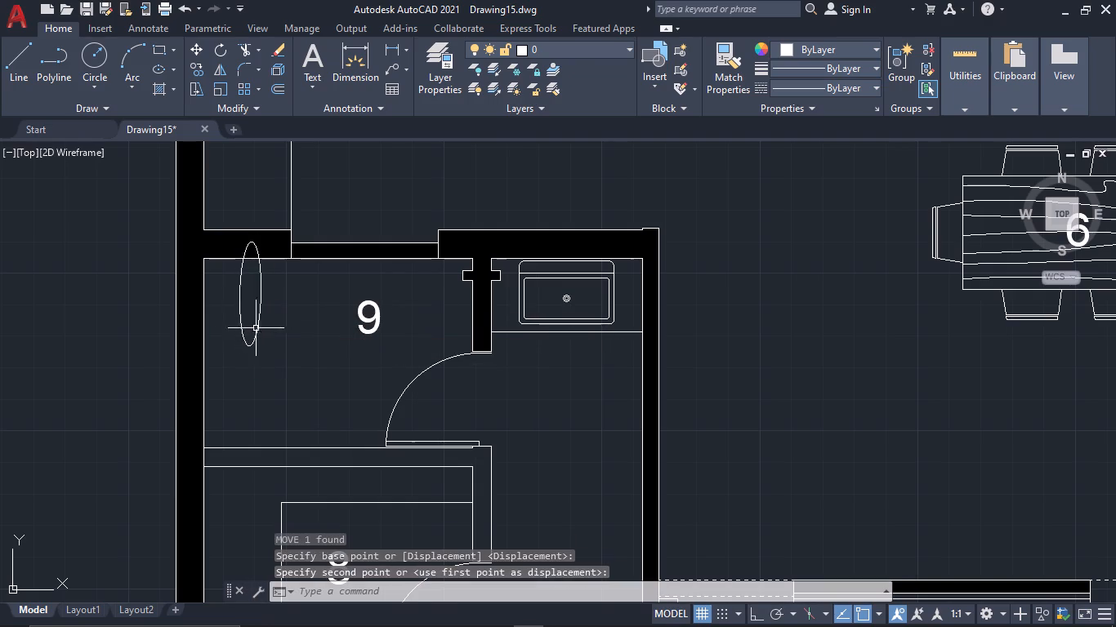
Move the narrow ellipse down so it sits wholly inside the power room, close to the outer side wall.
{"action": "left_click_drag", "start_coordinate": [252, 310], "coordinate": [233, 299]}
{"action": "left_click", "coordinate": [232, 298]}
{"action": "key", "text": "m"}
{"action": "key", "text": "space"}
{"action": "left_click_drag", "start_coordinate": [239, 305], "coordinate": [237, 314]}
{"action": "left_click", "coordinate": [233, 352]}
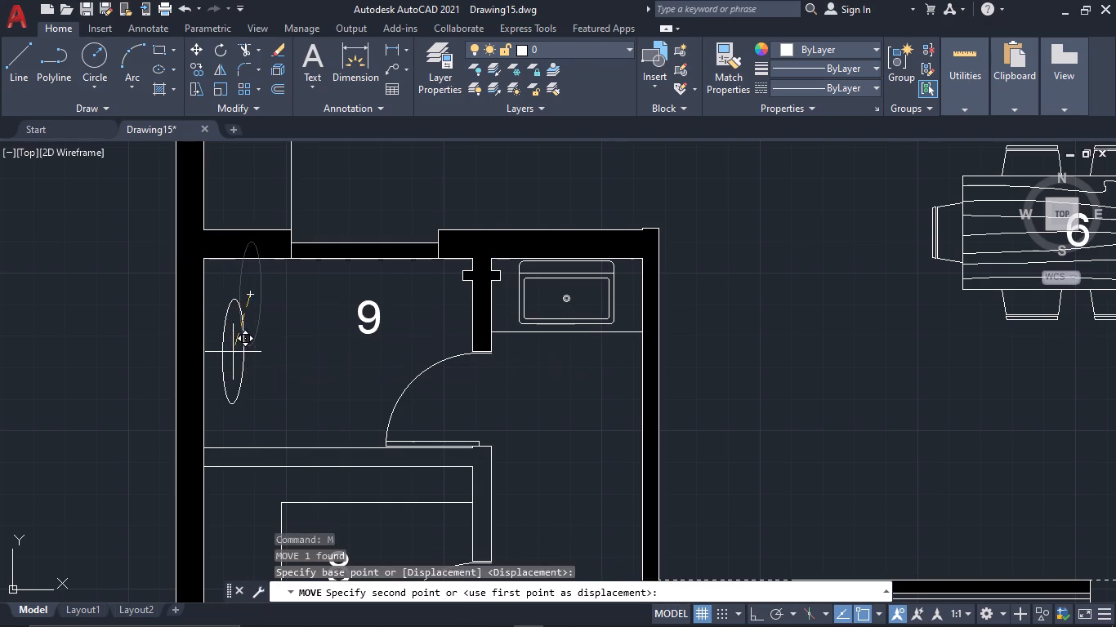
Move the number "10" label into the courtyard space beside the staircase, behind the power room.
{"action": "scroll", "coordinate": [365, 398], "scroll_direction": "down", "scroll_amount": 4}
{"action": "middle_click_drag", "start_coordinate": [368, 416], "coordinate": [288, 183]}
{"action": "scroll", "coordinate": [498, 487], "scroll_direction": "down", "scroll_amount": 1}
{"action": "middle_click_drag", "start_coordinate": [498, 487], "coordinate": [431, 112]}
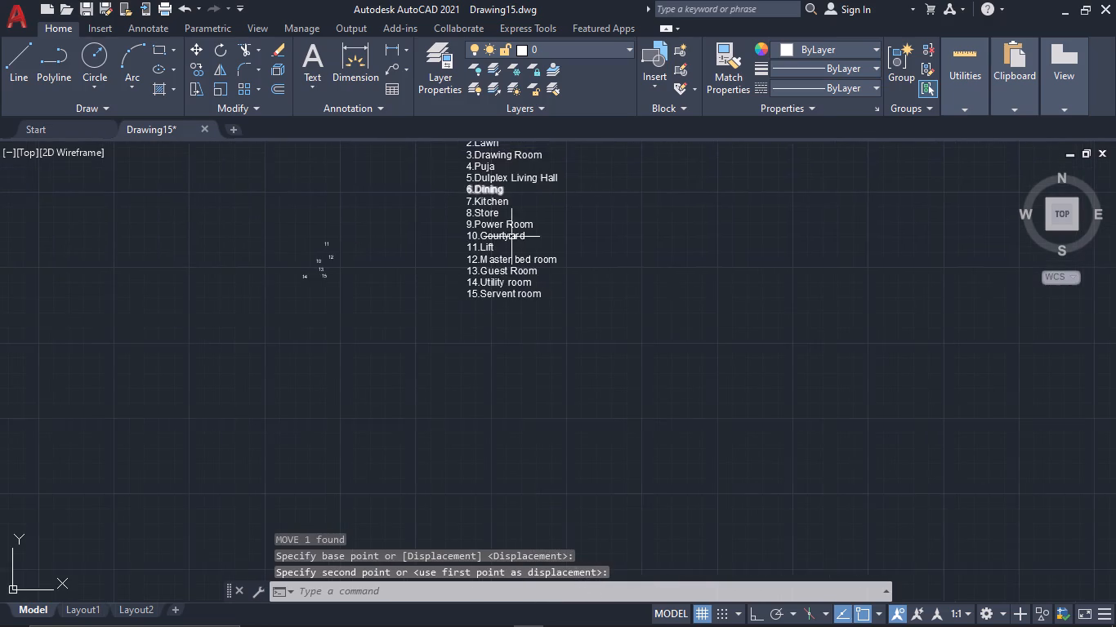
{"action": "scroll", "coordinate": [513, 238], "scroll_direction": "up", "scroll_amount": 2}
{"action": "middle_click_drag", "start_coordinate": [513, 235], "coordinate": [574, 346]}
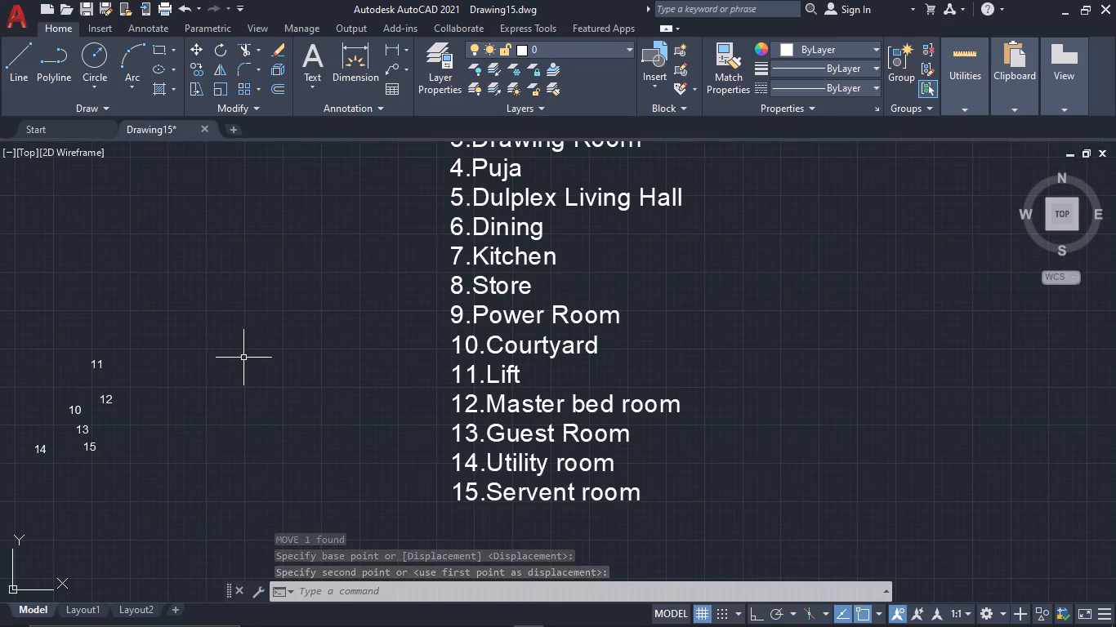
{"action": "left_click", "coordinate": [80, 412]}
{"action": "type", "text": "m"}
{"action": "key", "text": "space"}
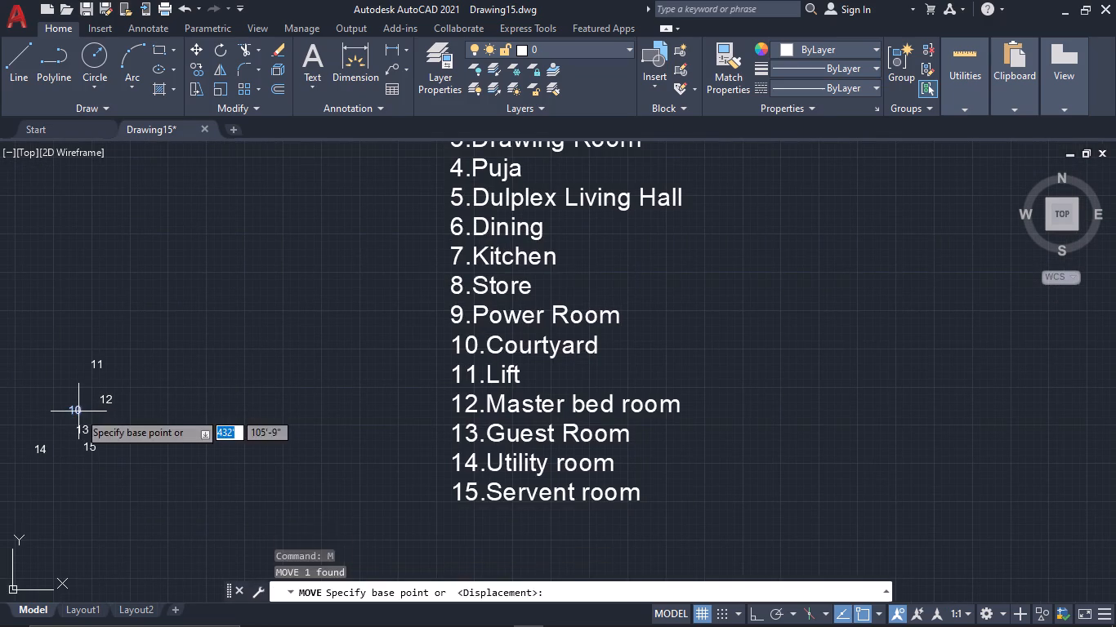
{"action": "left_click", "coordinate": [77, 411]}
{"action": "scroll", "coordinate": [222, 353], "scroll_direction": "down", "scroll_amount": 2}
{"action": "middle_click_drag", "start_coordinate": [231, 353], "coordinate": [253, 474]}
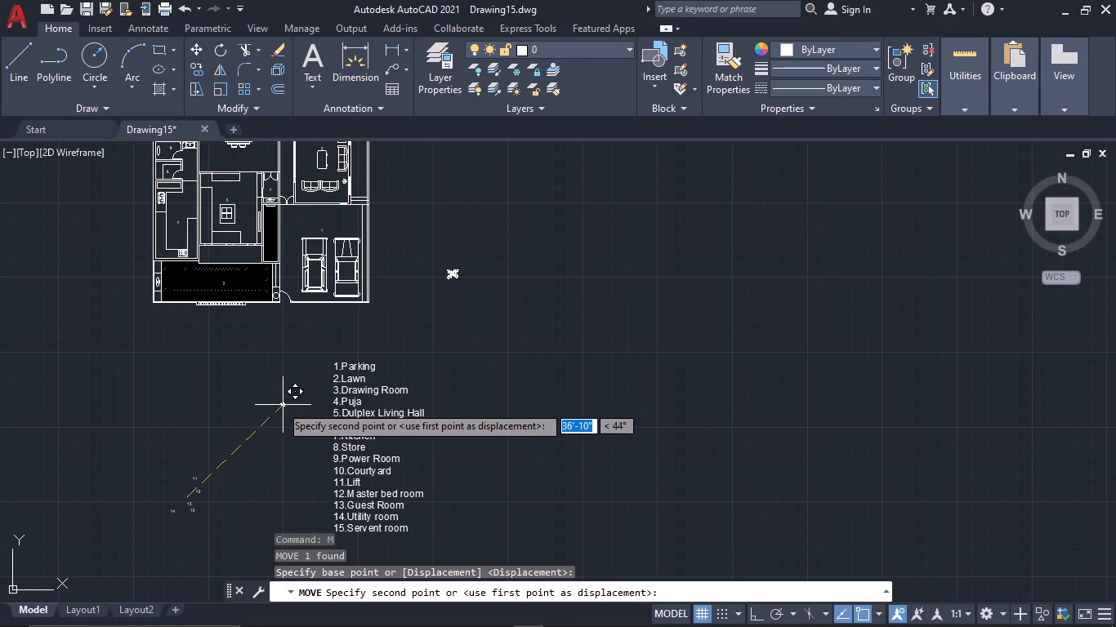
{"action": "scroll", "coordinate": [143, 287], "scroll_direction": "down", "scroll_amount": 1}
{"action": "middle_click_drag", "start_coordinate": [147, 271], "coordinate": [208, 366]}
{"action": "scroll", "coordinate": [215, 273], "scroll_direction": "up", "scroll_amount": 2}
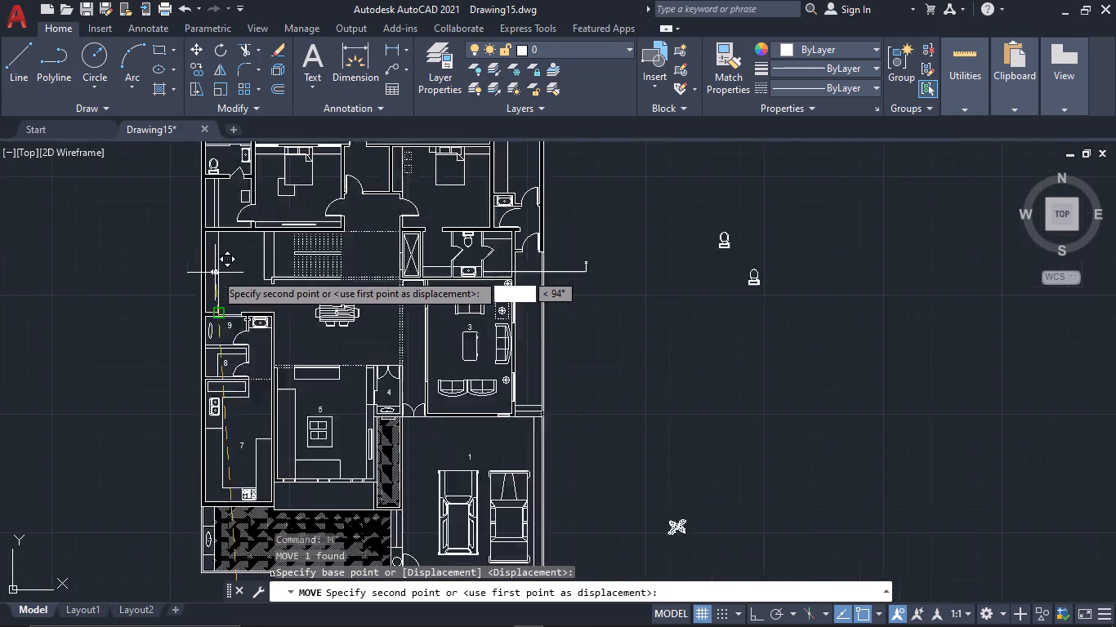
{"action": "scroll", "coordinate": [215, 273], "scroll_direction": "up", "scroll_amount": 2}
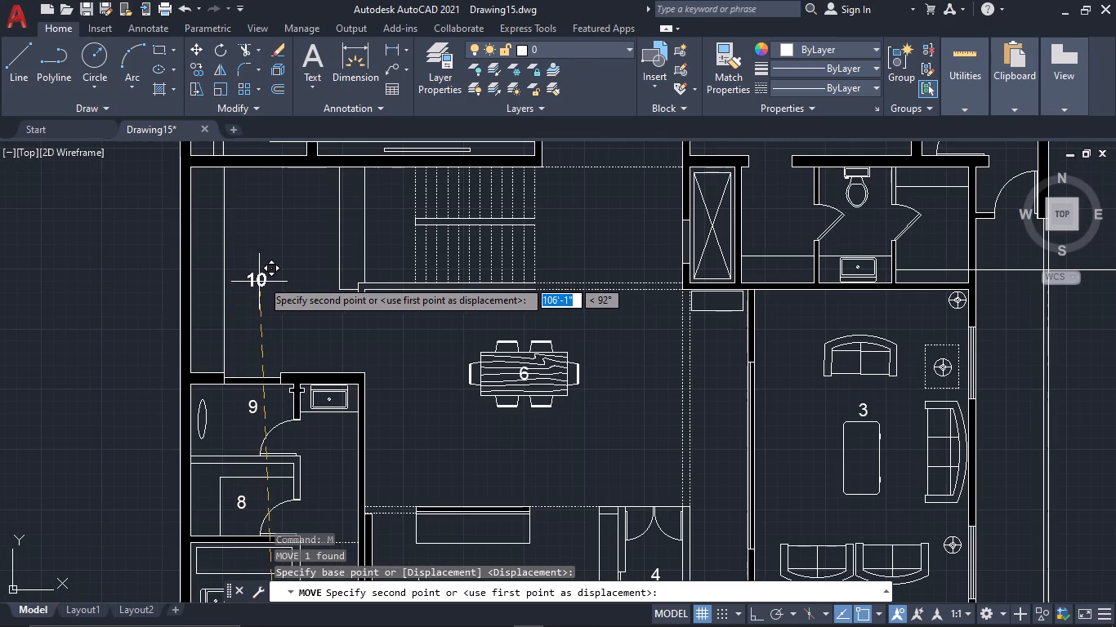
{"action": "scroll", "coordinate": [261, 273], "scroll_direction": "up", "scroll_amount": 2}
{"action": "left_click", "coordinate": [289, 251]}
Draw an upright rectangle about 2' by 4'-8" around the "10" label in the courtyard.
{"action": "scroll", "coordinate": [292, 251], "scroll_direction": "down", "scroll_amount": 2}
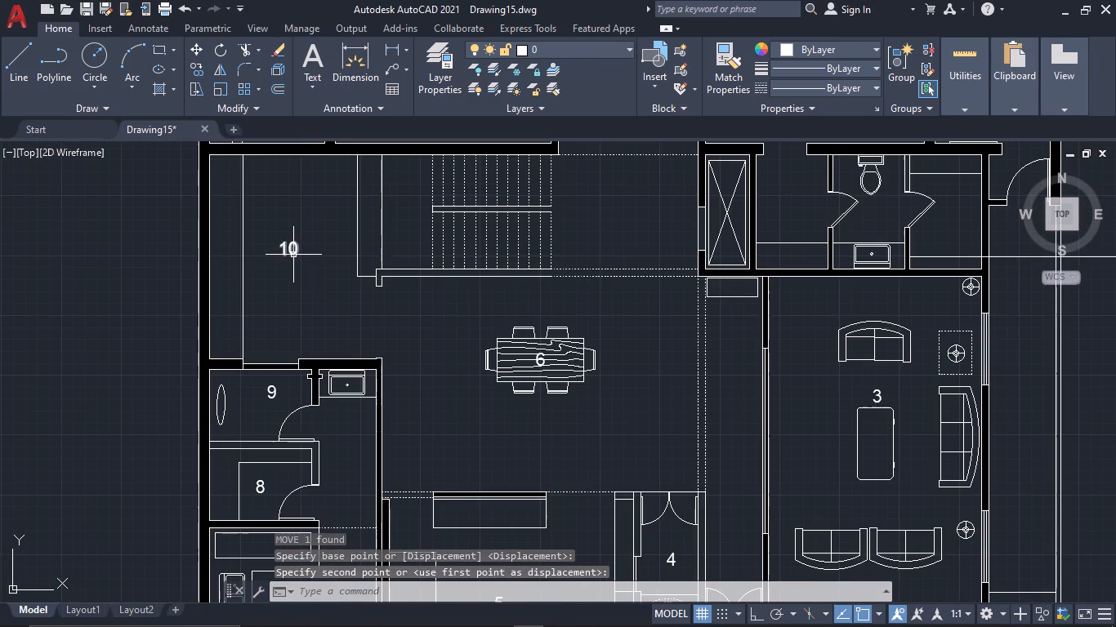
{"action": "type", "text": "rec"}
{"action": "key", "text": "space"}
{"action": "left_click", "coordinate": [271, 220]}
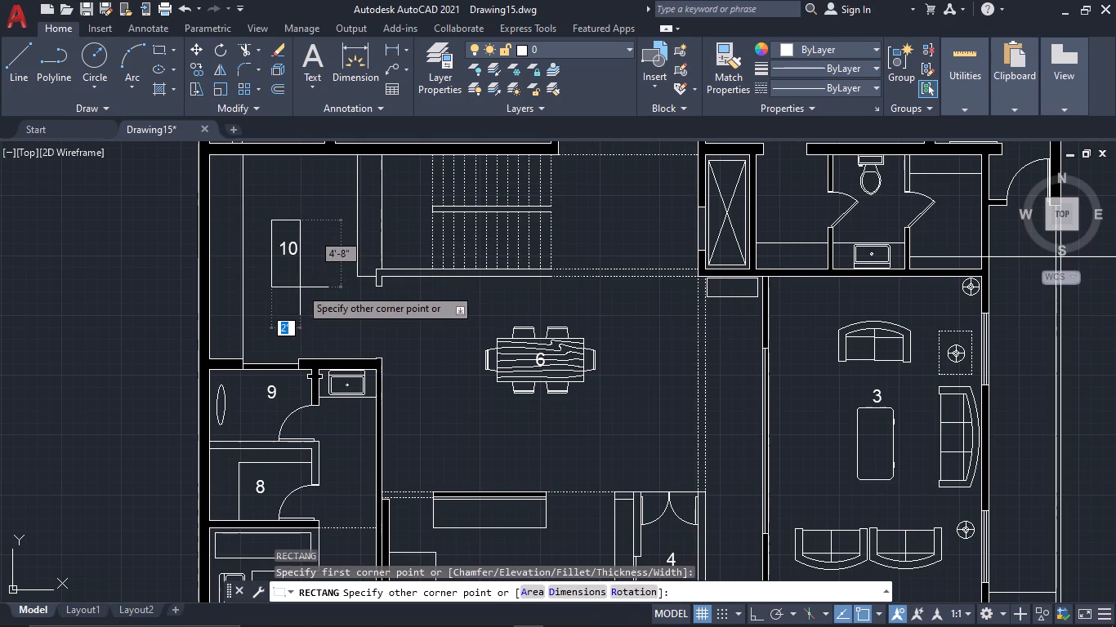
{"action": "left_click", "coordinate": [300, 287]}
Draw a smaller rectangle about 2' wide, left-aligned with the first, its top edge about 3' above the first one's top edge.
{"action": "middle_click_drag", "start_coordinate": [306, 176], "coordinate": [313, 260]}
{"action": "key", "text": "r"}
{"action": "key", "text": "e"}
{"action": "key", "text": "c"}
{"action": "key", "text": "space"}
{"action": "scroll", "coordinate": [267, 287], "scroll_direction": "up", "scroll_amount": 2}
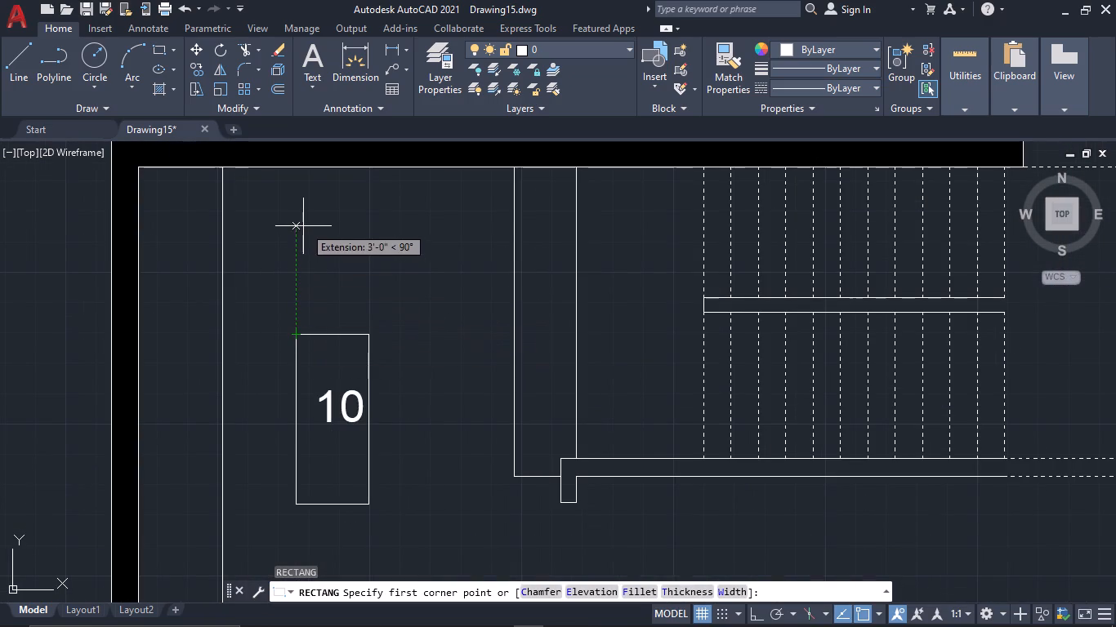
{"action": "left_click", "coordinate": [303, 226]}
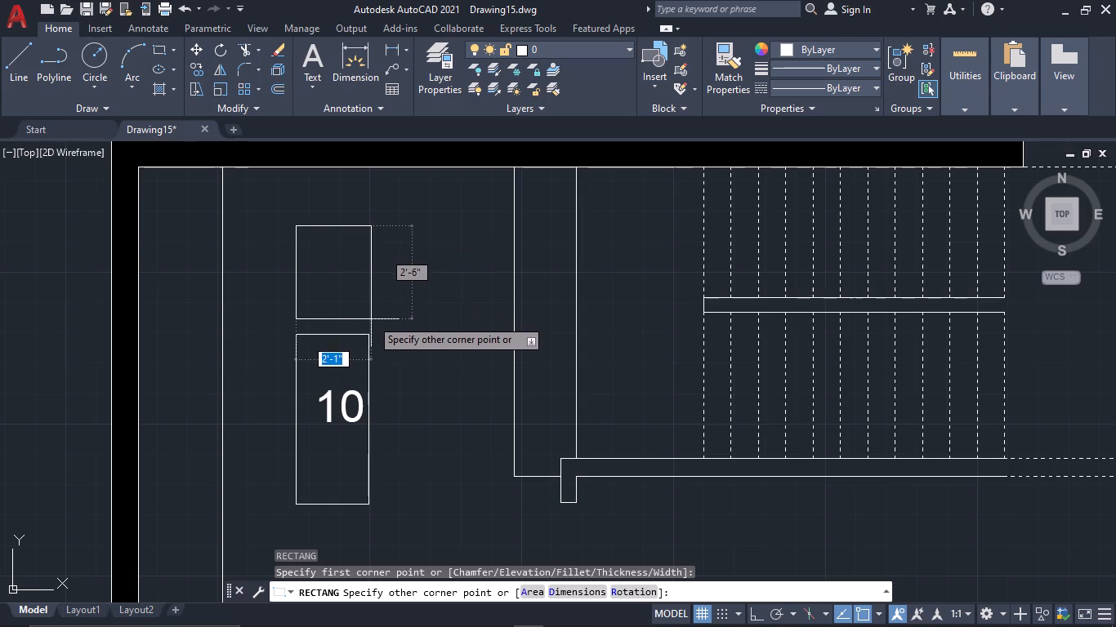
{"action": "left_click", "coordinate": [366, 285]}
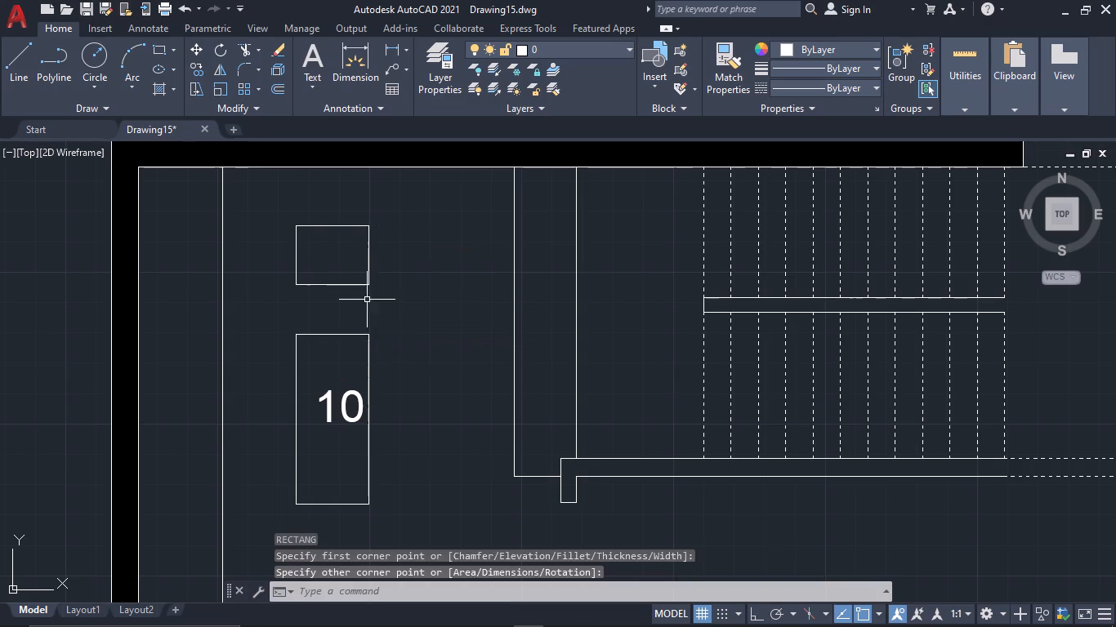
Copy the smaller courtyard rectangle to below the long one, aligned with its left edge.
{"action": "middle_click_drag", "start_coordinate": [366, 307], "coordinate": [356, 265]}
{"action": "left_click_drag", "start_coordinate": [359, 268], "coordinate": [330, 241]}
{"action": "left_click", "coordinate": [315, 225]}
{"action": "key", "text": "ctrl+c"}
{"action": "key", "text": "ctrl+v"}
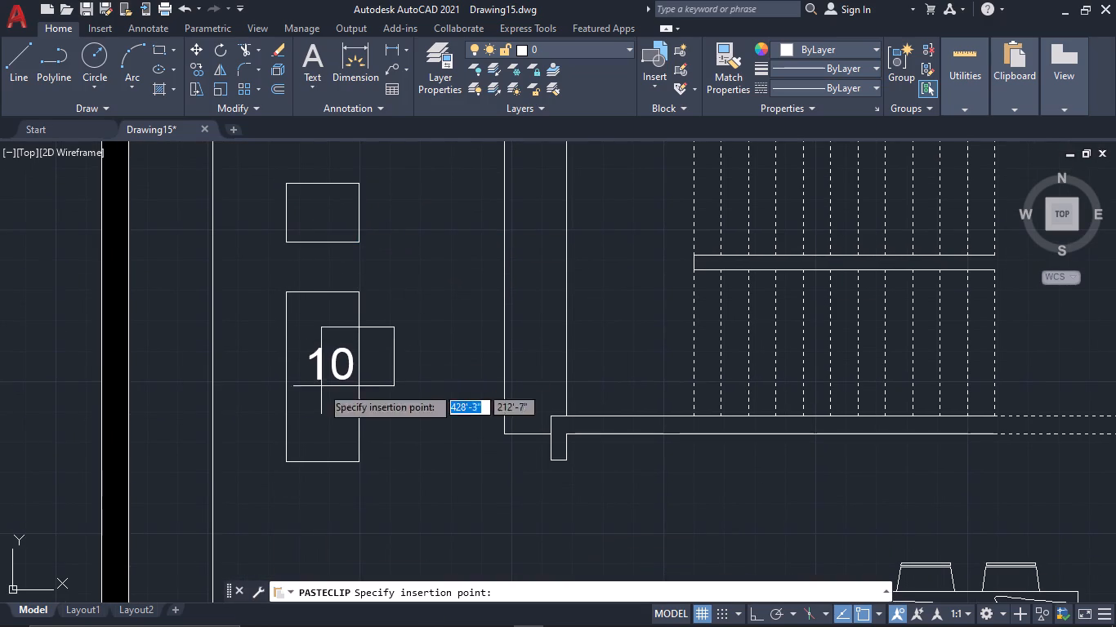
{"action": "middle_click_drag", "start_coordinate": [308, 438], "coordinate": [319, 356]}
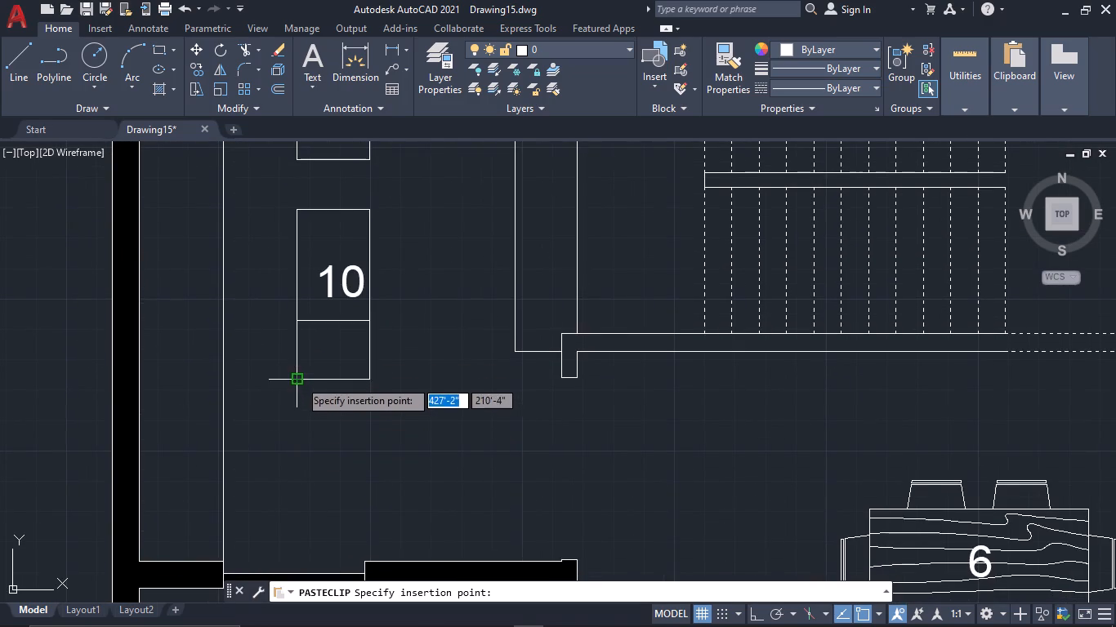
{"action": "left_click", "coordinate": [295, 481]}
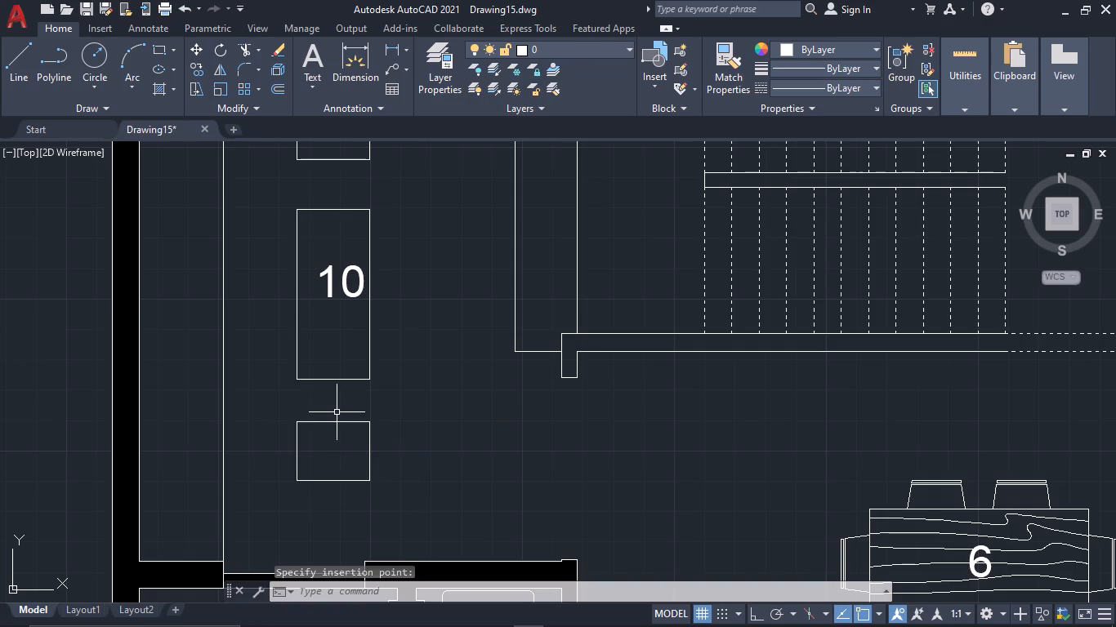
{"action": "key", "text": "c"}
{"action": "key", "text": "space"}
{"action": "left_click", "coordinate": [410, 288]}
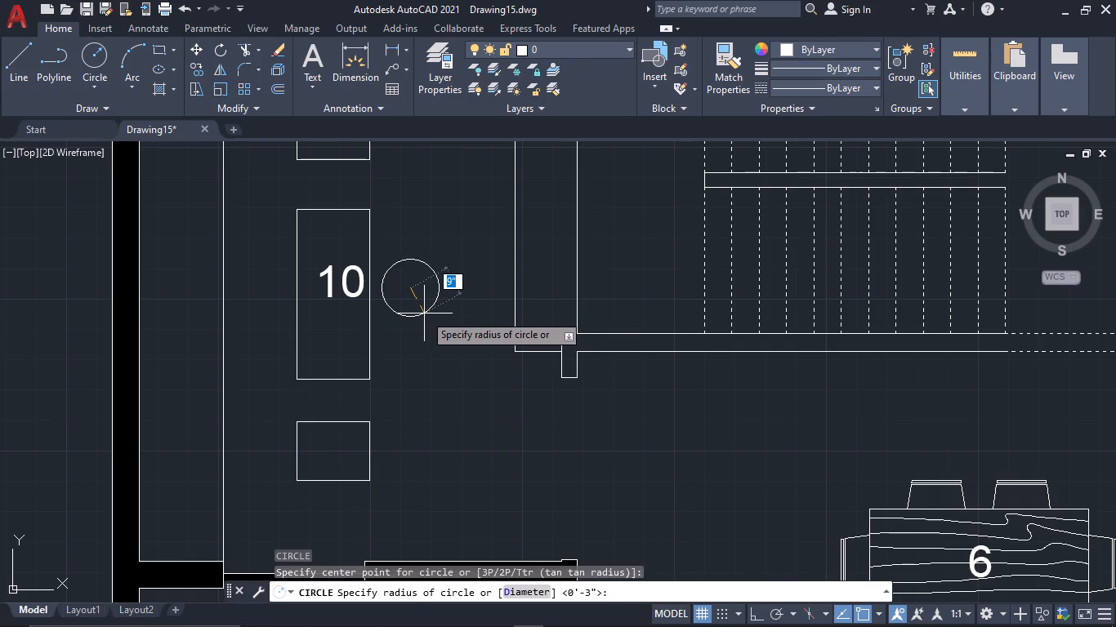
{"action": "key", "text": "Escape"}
Draw a circle of about 10" radius near the courtyard's back wall, between the upper small rectangle and the staircase strip.
{"action": "type", "text": "c"}
{"action": "key", "text": "space"}
{"action": "middle_click_drag", "start_coordinate": [434, 273], "coordinate": [448, 427]}
{"action": "left_click", "coordinate": [464, 251]}
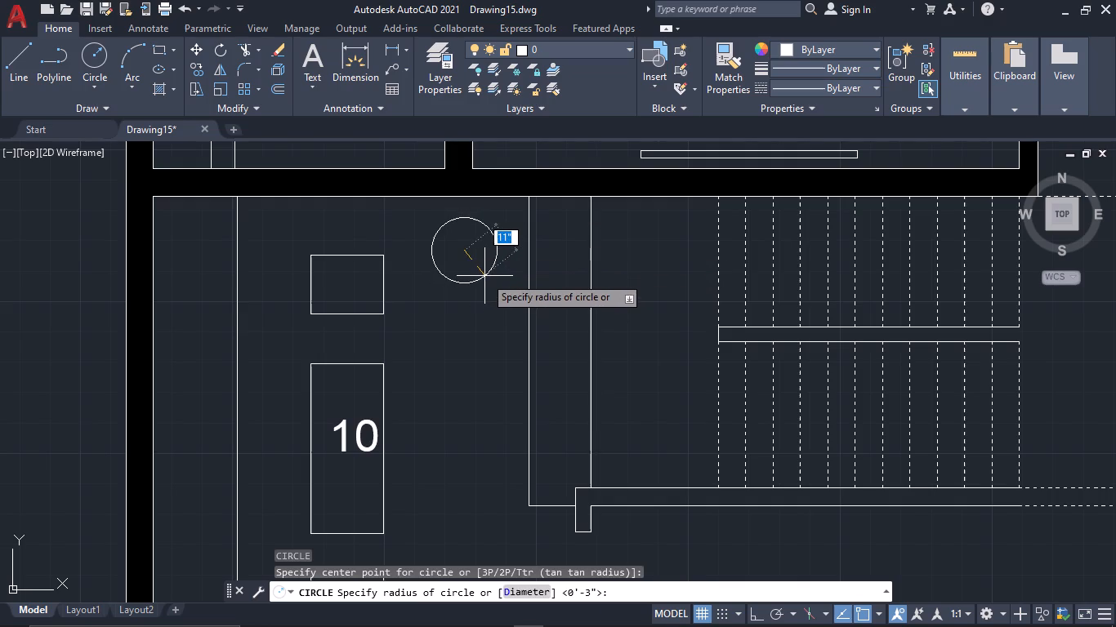
{"action": "left_click", "coordinate": [480, 275]}
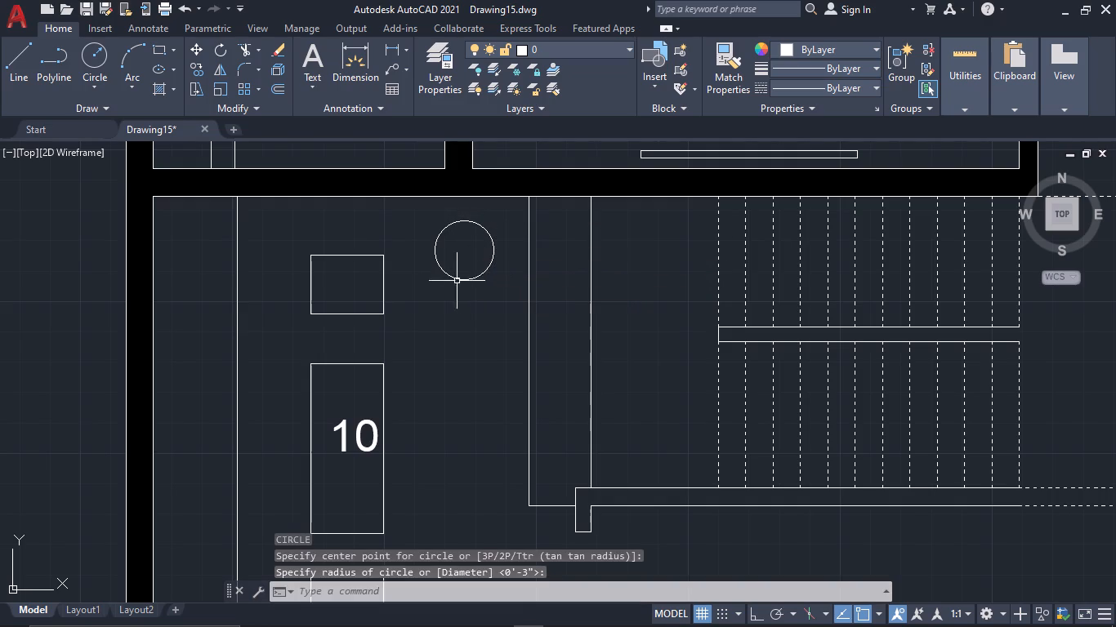
Draw two touching circles of about 6" and 5" radius just below the existing 10" circle in the courtyard.
{"action": "type", "text": "c"}
{"action": "key", "text": "space"}
{"action": "left_click", "coordinate": [430, 292]}
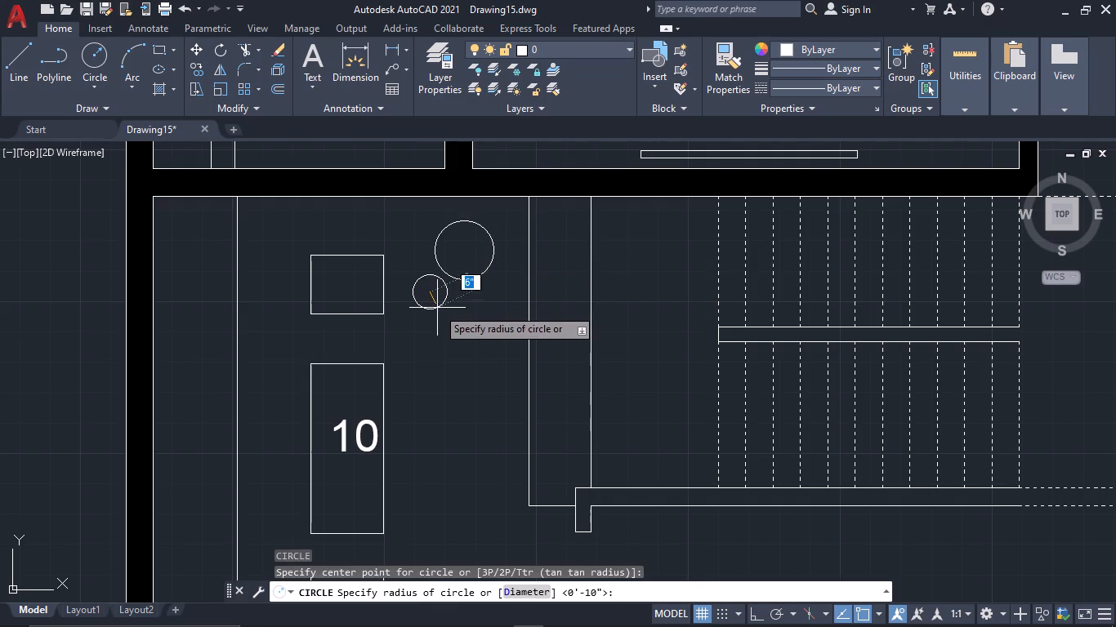
{"action": "left_click", "coordinate": [437, 308]}
{"action": "key", "text": "c"}
{"action": "key", "text": "space"}
{"action": "left_click", "coordinate": [458, 310]}
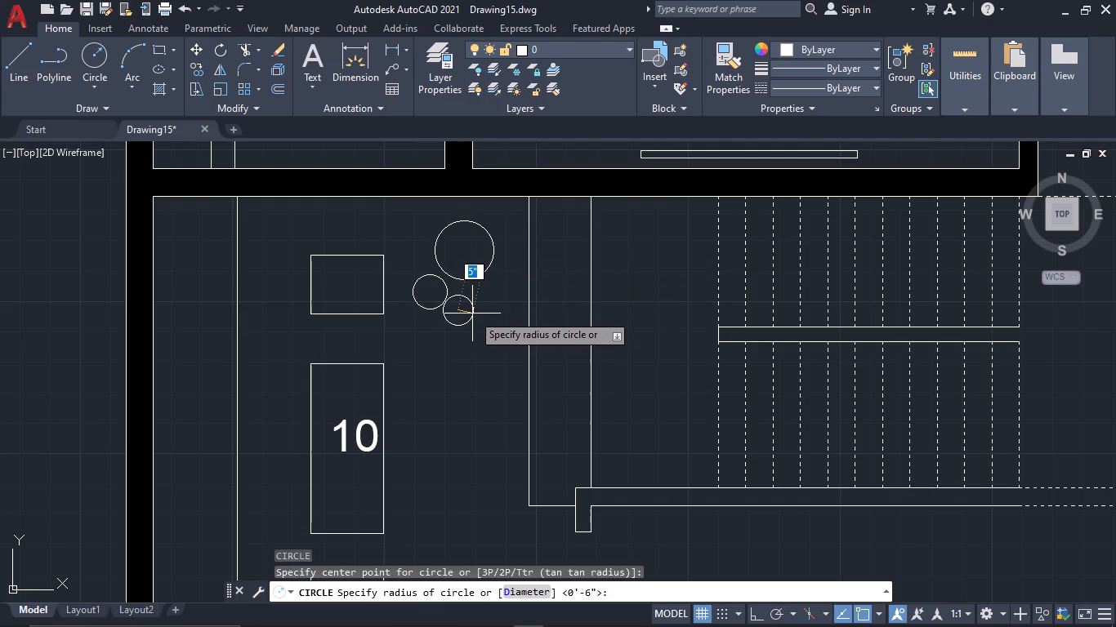
{"action": "left_click", "coordinate": [472, 313]}
Draw a large circle beside the top corner of the rectangle labelled "10", with two small circles on its staircase side.
{"action": "type", "text": "c"}
{"action": "key", "text": "space"}
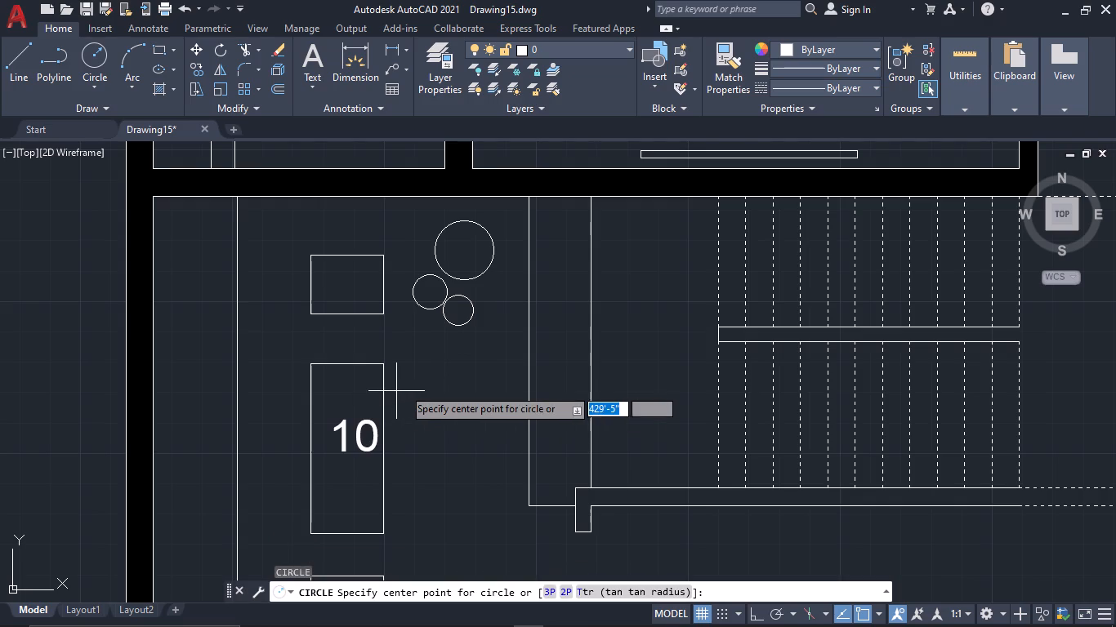
{"action": "left_click", "coordinate": [431, 371]}
{"action": "left_click", "coordinate": [460, 387]}
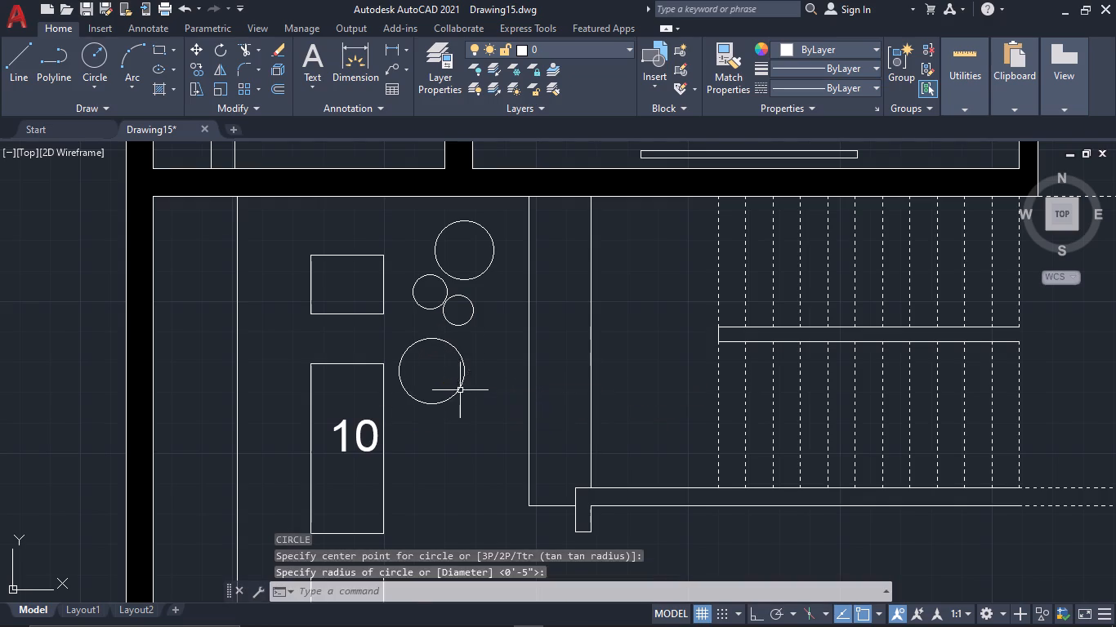
{"action": "key", "text": "c"}
{"action": "key", "text": "space"}
{"action": "left_click", "coordinate": [465, 411]}
{"action": "left_click", "coordinate": [476, 416]}
{"action": "key", "text": "c"}
{"action": "key", "text": "space"}
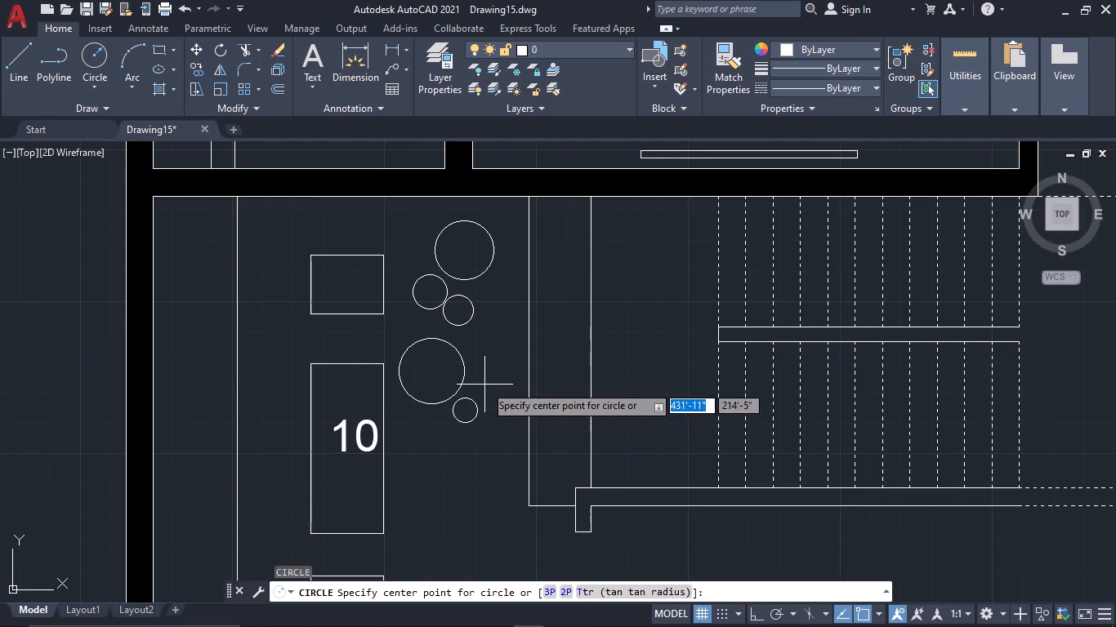
{"action": "left_click_drag", "start_coordinate": [484, 385], "coordinate": [494, 390]}
{"action": "left_click", "coordinate": [498, 391]}
Draw a large circle against the side of the rectangle labelled "10" and another of about 8" radius diagonally below it.
{"action": "key", "text": "c"}
{"action": "key", "text": "space"}
{"action": "middle_click_drag", "start_coordinate": [469, 447], "coordinate": [455, 376]}
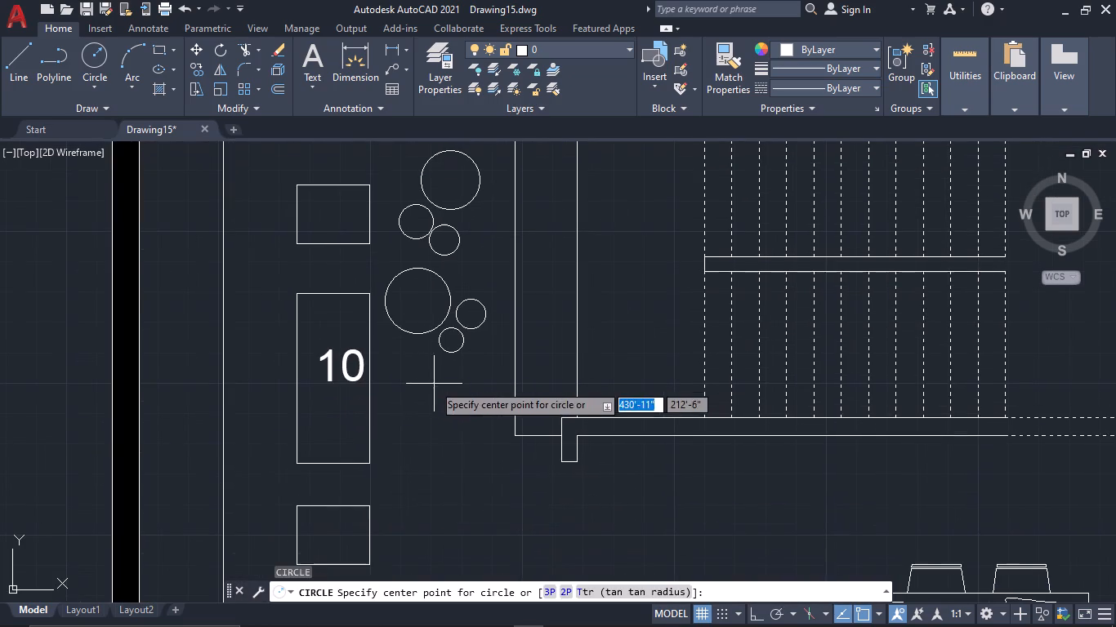
{"action": "left_click", "coordinate": [404, 376]}
{"action": "left_click", "coordinate": [424, 398]}
{"action": "key", "text": "c"}
{"action": "key", "text": "space"}
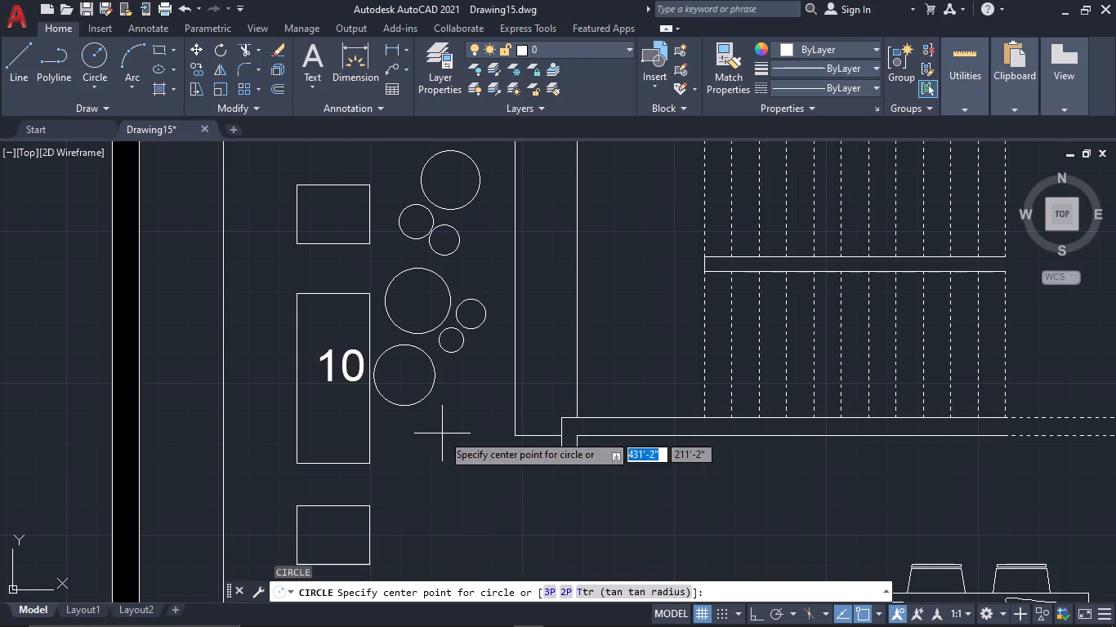
{"action": "left_click", "coordinate": [458, 411]}
{"action": "left_click", "coordinate": [481, 415]}
Draw a circle beside the bottom corner of the rectangle labelled "10" and one of about 6" radius next to it.
{"action": "middle_click_drag", "start_coordinate": [456, 454], "coordinate": [448, 367]}
{"action": "key", "text": "c"}
{"action": "key", "text": "space"}
{"action": "left_click", "coordinate": [391, 361]}
{"action": "left_click", "coordinate": [415, 371]}
{"action": "key", "text": "c"}
{"action": "key", "text": "space"}
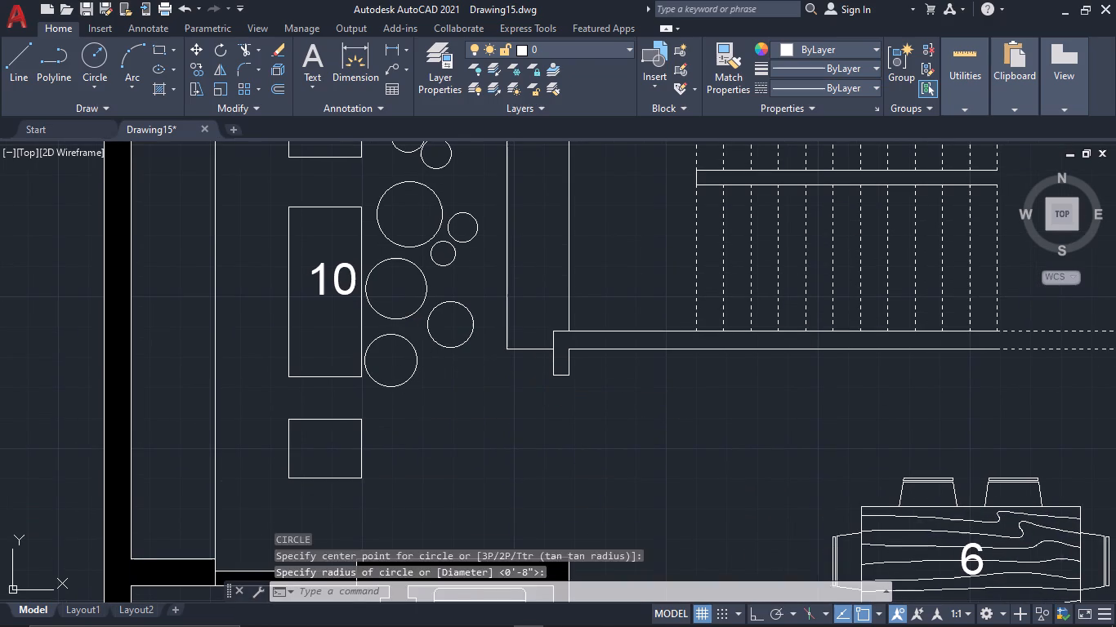
{"action": "left_click", "coordinate": [440, 382]}
{"action": "left_click", "coordinate": [458, 386]}
Draw circles of about 10" and 6" radius side by side at the lower small rectangle, plus a third diagonally above them.
{"action": "key", "text": "c"}
{"action": "key", "text": "space"}
{"action": "left_click", "coordinate": [402, 436]}
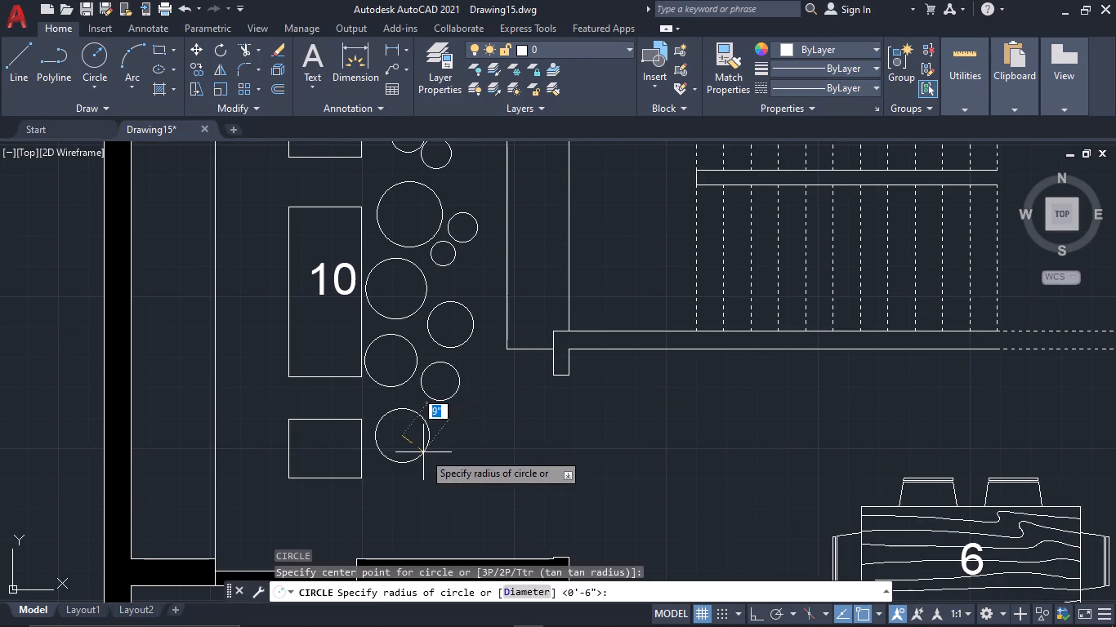
{"action": "left_click", "coordinate": [426, 454]}
{"action": "key", "text": "c"}
{"action": "key", "text": "space"}
{"action": "left_click", "coordinate": [449, 435]}
{"action": "key", "text": "c"}
{"action": "left_click", "coordinate": [467, 437]}
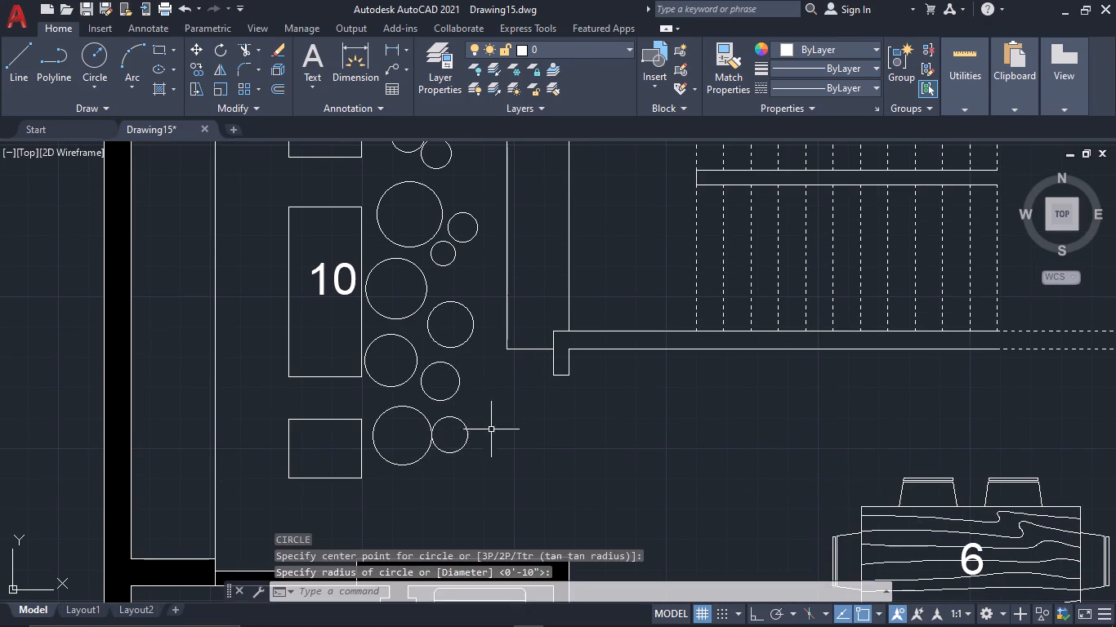
{"action": "key", "text": "c"}
{"action": "key", "text": "space"}
{"action": "left_click_drag", "start_coordinate": [482, 407], "coordinate": [489, 411]}
{"action": "left_click", "coordinate": [500, 417]}
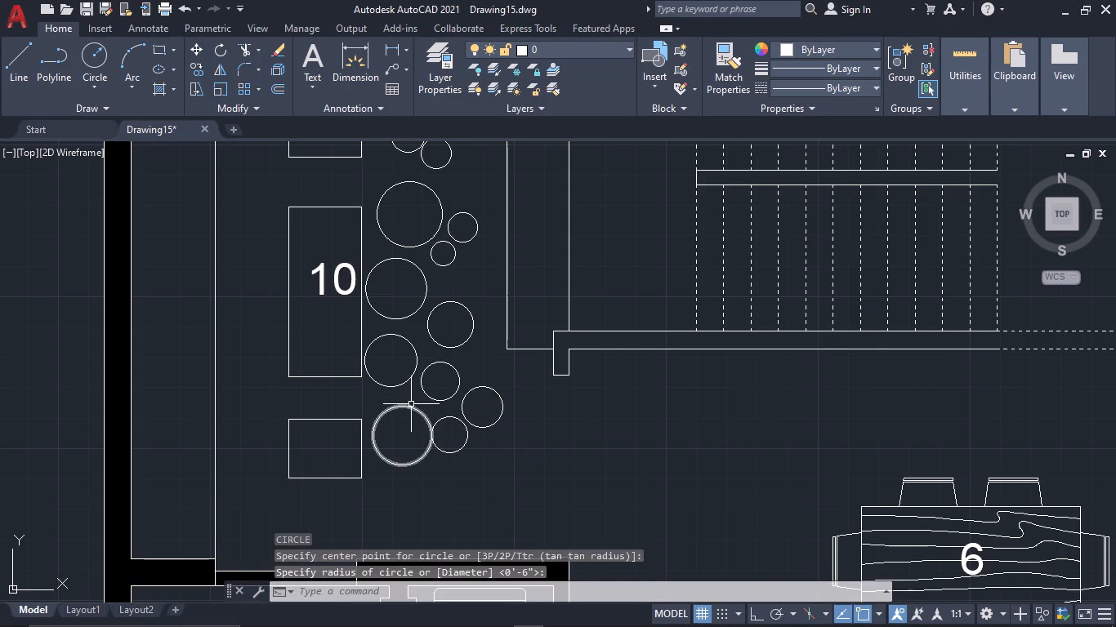
Draw a near-horizontal line from the courtyard's strip edge, about 5'-4" below the back wall, out past the outer wall.
{"action": "middle_click_drag", "start_coordinate": [270, 299], "coordinate": [290, 367]}
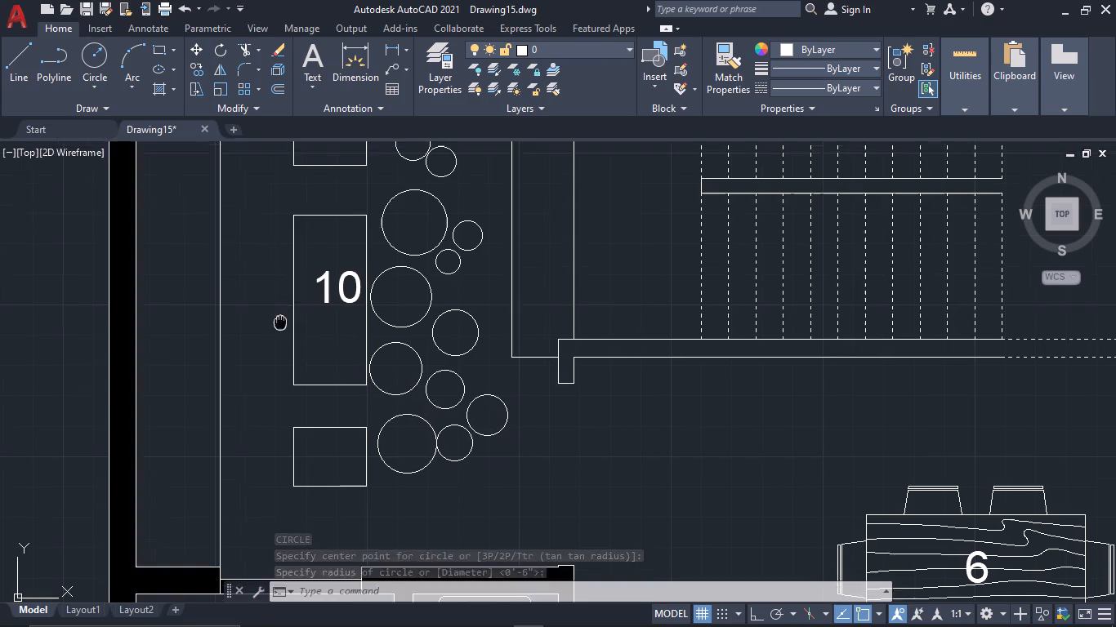
{"action": "middle_click_drag", "start_coordinate": [290, 367], "coordinate": [290, 493]}
{"action": "scroll", "coordinate": [290, 452], "scroll_direction": "down", "scroll_amount": 1}
{"action": "middle_click_drag", "start_coordinate": [287, 474], "coordinate": [283, 340]}
{"action": "key", "text": "l"}
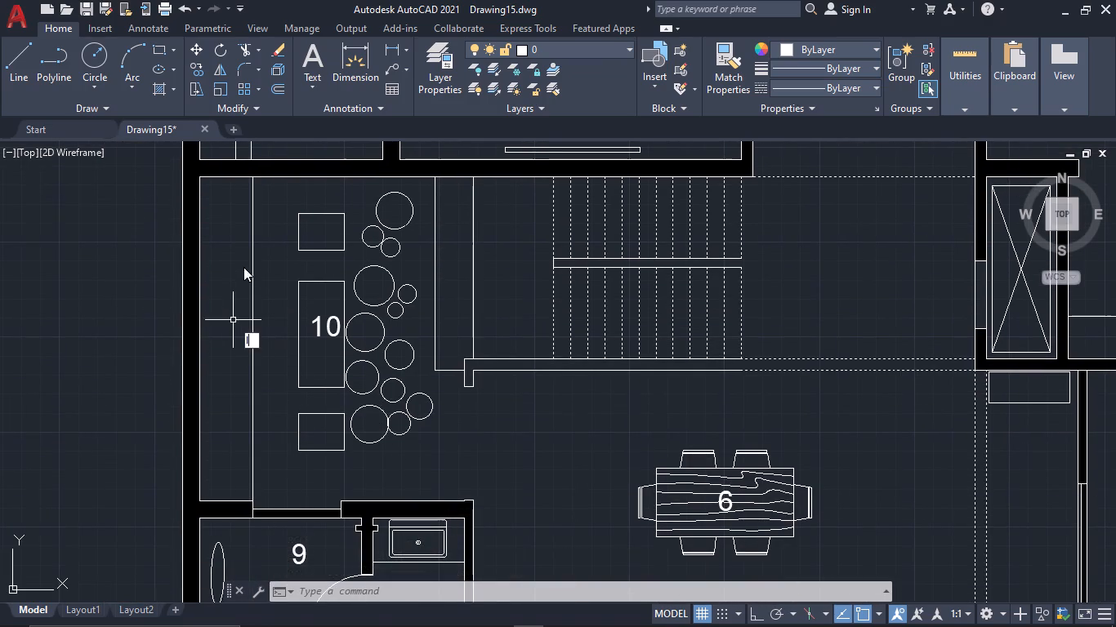
{"action": "key", "text": "space"}
{"action": "left_click_drag", "start_coordinate": [257, 298], "coordinate": [257, 299]}
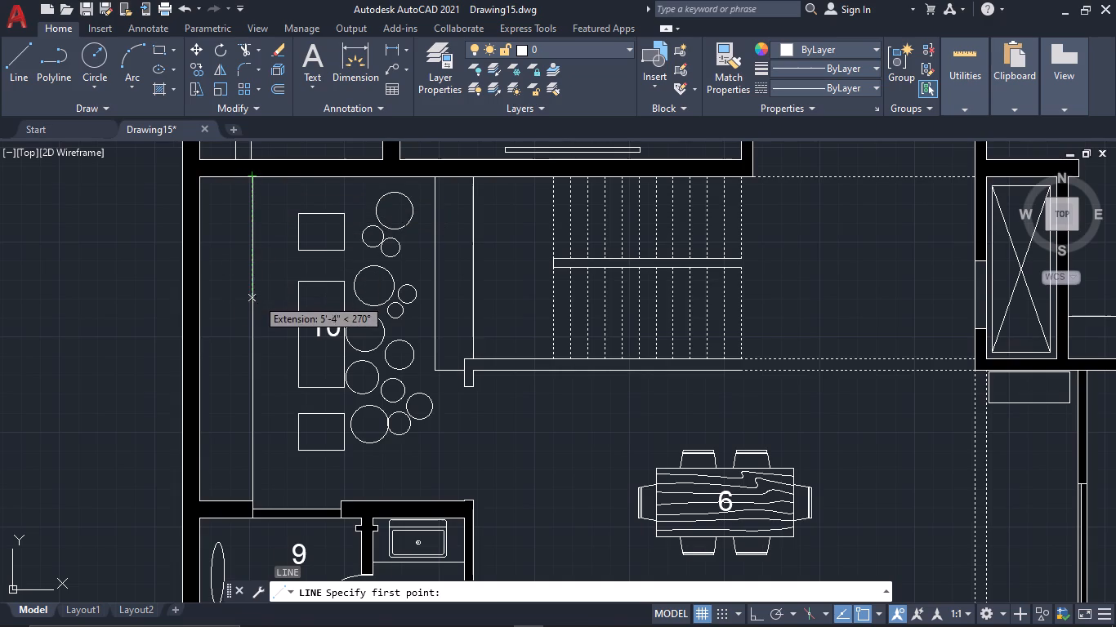
{"action": "left_click_drag", "start_coordinate": [257, 299], "coordinate": [247, 299]}
{"action": "left_click", "coordinate": [116, 296]}
{"action": "key", "text": "Escape"}
Trim the new strip line back to the inner face of the outer wall.
{"action": "key", "text": "t"}
{"action": "key", "text": "r"}
{"action": "key", "text": "space"}
{"action": "left_click_drag", "start_coordinate": [134, 318], "coordinate": [136, 279]}
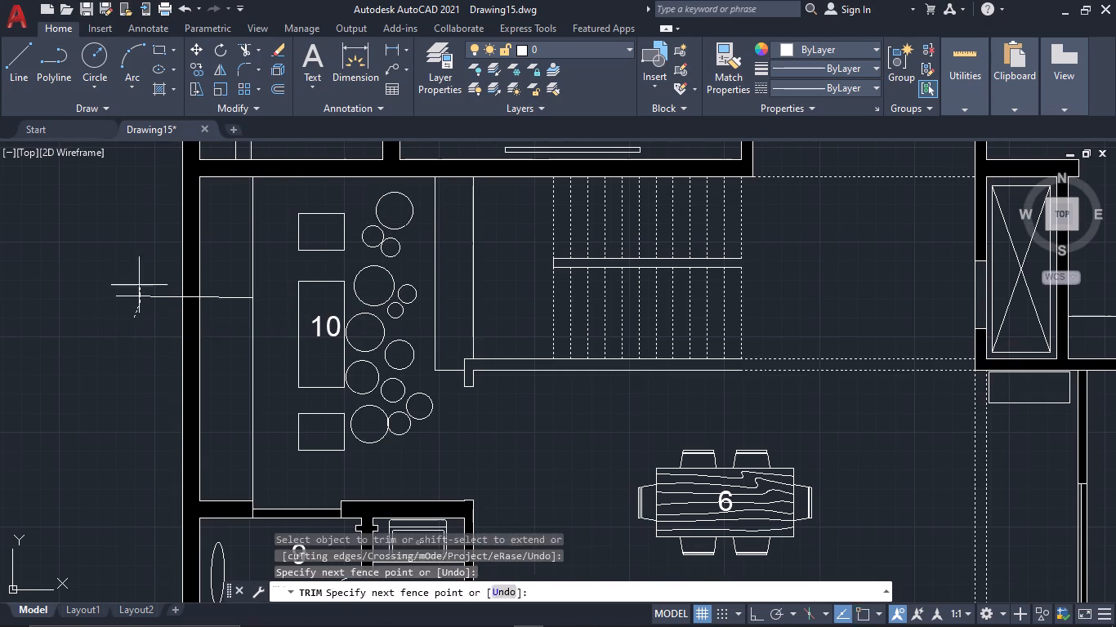
{"action": "left_click_drag", "start_coordinate": [136, 279], "coordinate": [133, 273]}
{"action": "scroll", "coordinate": [171, 307], "scroll_direction": "up", "scroll_amount": 2}
{"action": "left_click", "coordinate": [215, 283]}
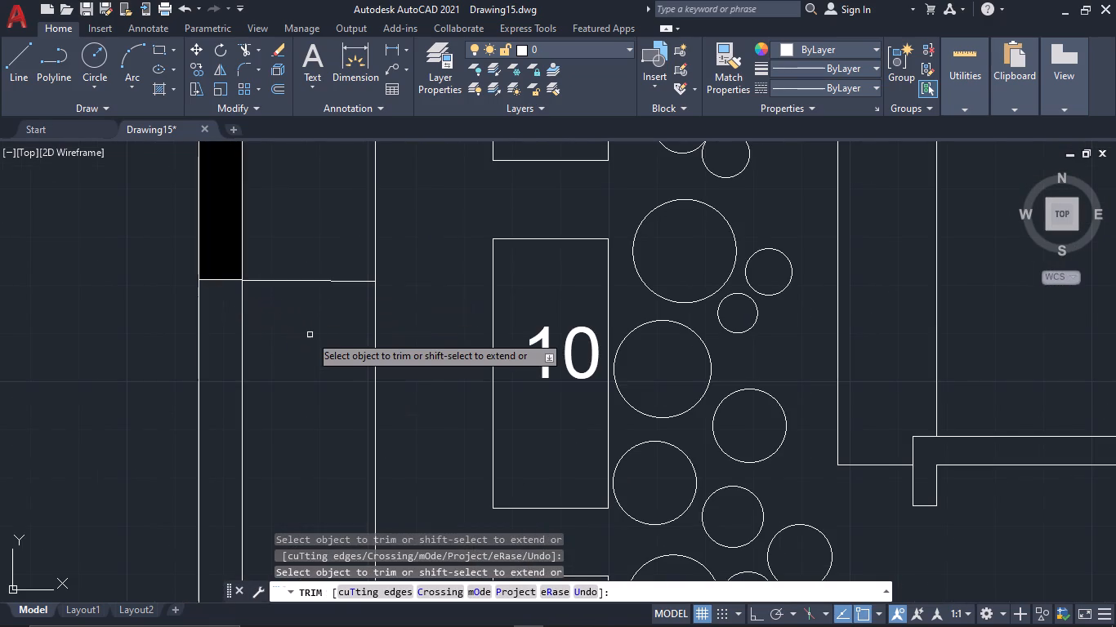
{"action": "key", "text": "ctrl+z"}
{"action": "scroll", "coordinate": [185, 297], "scroll_direction": "up", "scroll_amount": 4}
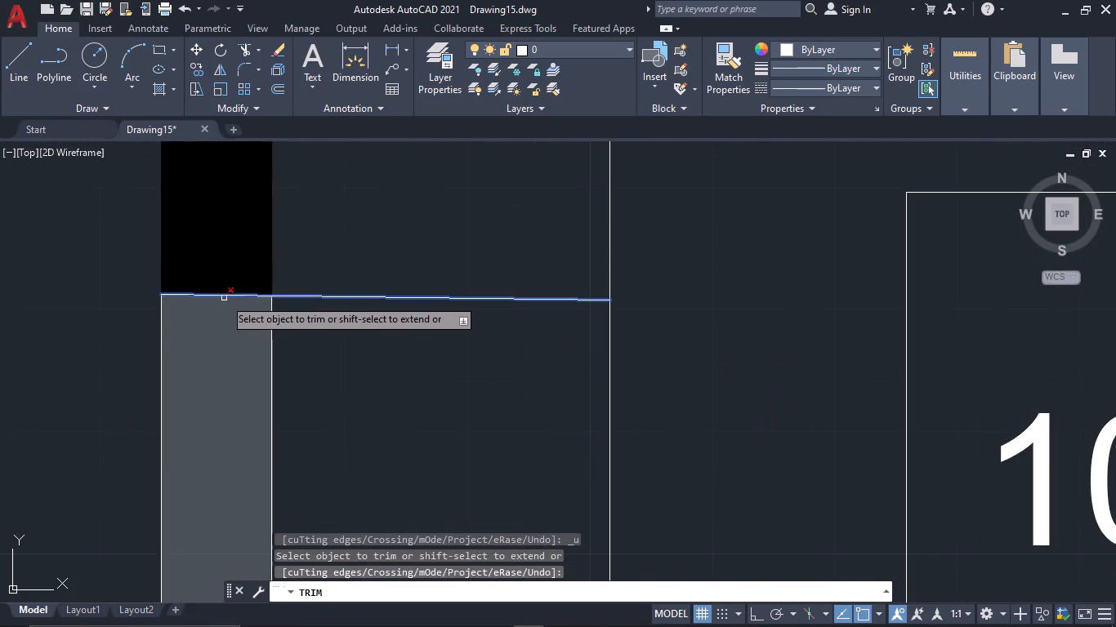
{"action": "left_click", "coordinate": [225, 296]}
{"action": "scroll", "coordinate": [385, 371], "scroll_direction": "down", "scroll_amount": 3}
{"action": "key", "text": "Escape"}
{"action": "scroll", "coordinate": [444, 376], "scroll_direction": "down", "scroll_amount": 1}
{"action": "middle_click_drag", "start_coordinate": [455, 384], "coordinate": [417, 321]}
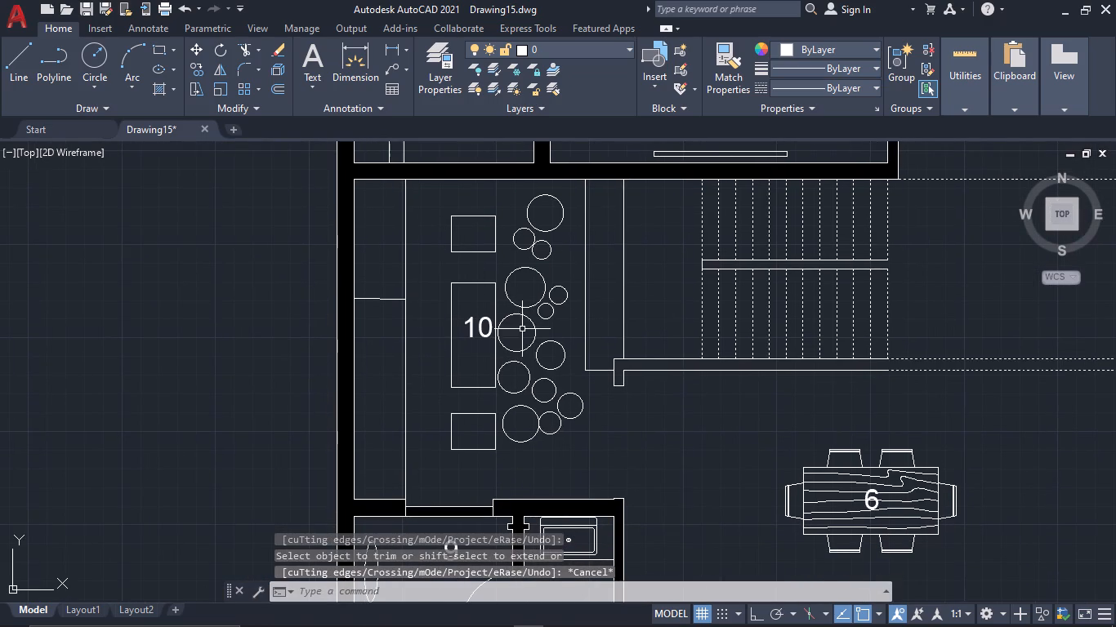
Draw a vertical 5' line closing the courtyard opening, from the staircase wall stub to the corner of the wall below.
{"action": "key", "text": "l"}
{"action": "key", "text": "space"}
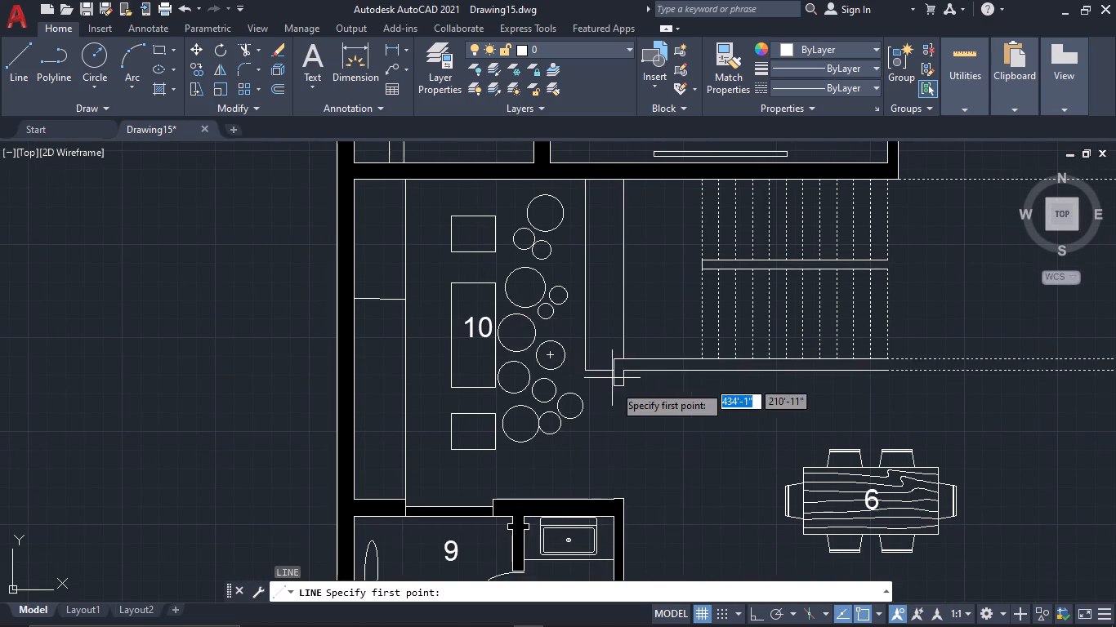
{"action": "scroll", "coordinate": [633, 426], "scroll_direction": "up", "scroll_amount": 1}
{"action": "left_click", "coordinate": [618, 367]}
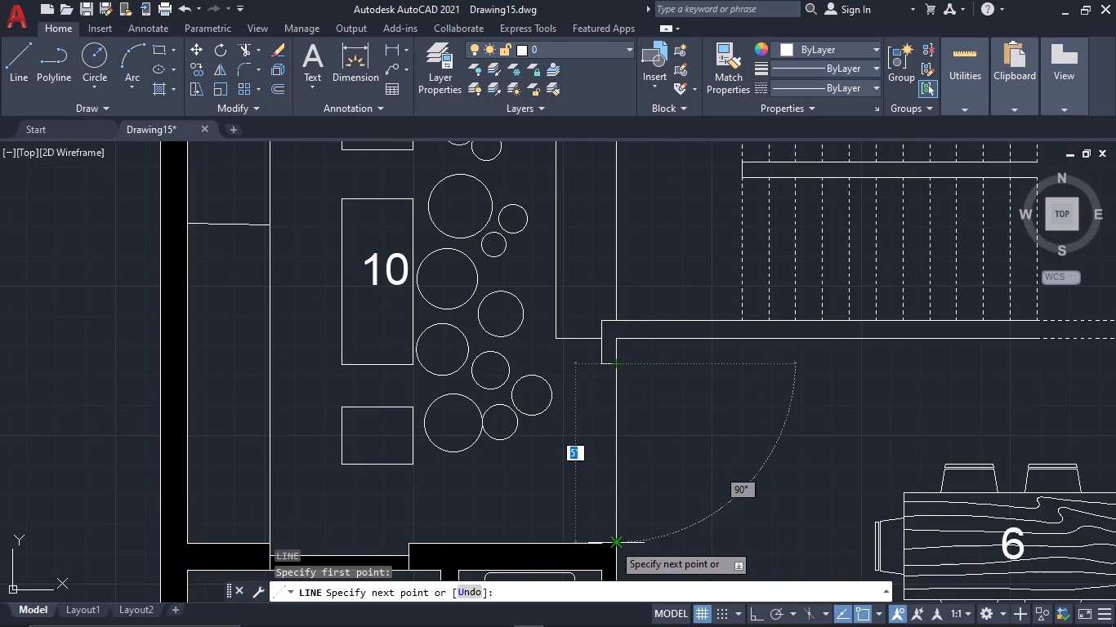
{"action": "left_click", "coordinate": [613, 543]}
{"action": "key", "text": "Escape"}
Hatch the courtyard floor around the rectangles and circles with the dotted ACAD_ISO pattern.
{"action": "key", "text": "h"}
{"action": "key", "text": "space"}
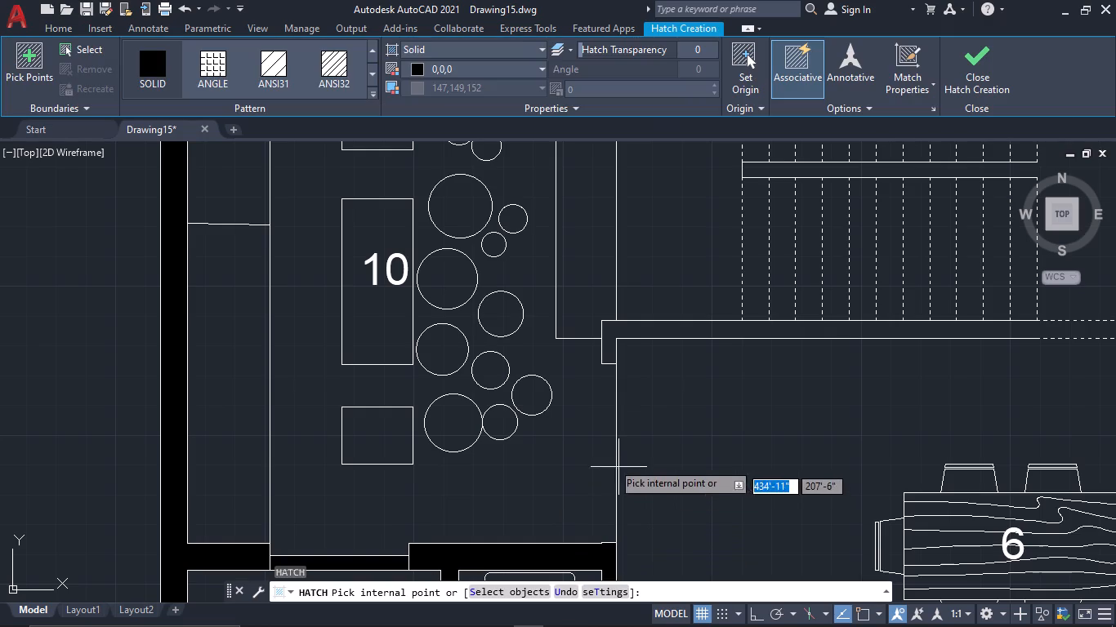
{"action": "left_click", "coordinate": [423, 49]}
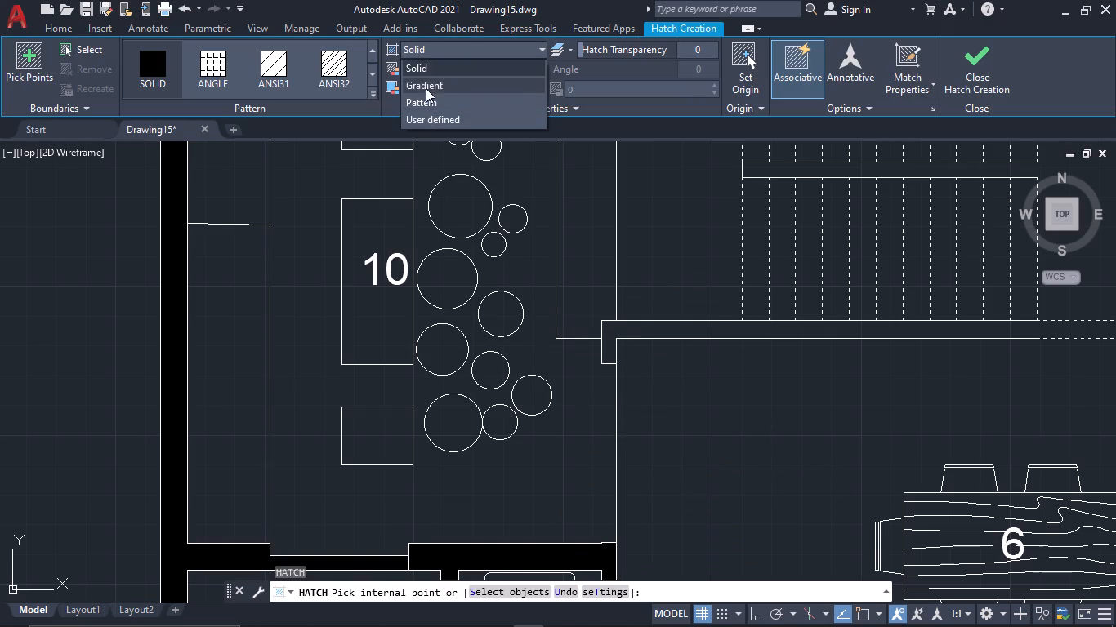
{"action": "left_click", "coordinate": [426, 97]}
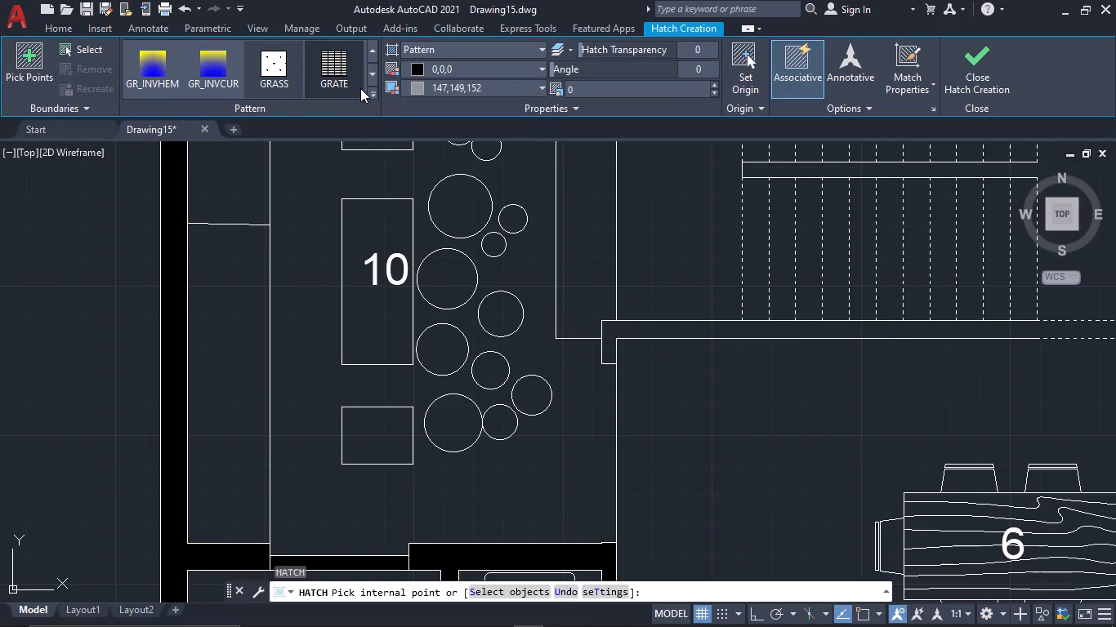
{"action": "left_click", "coordinate": [369, 88]}
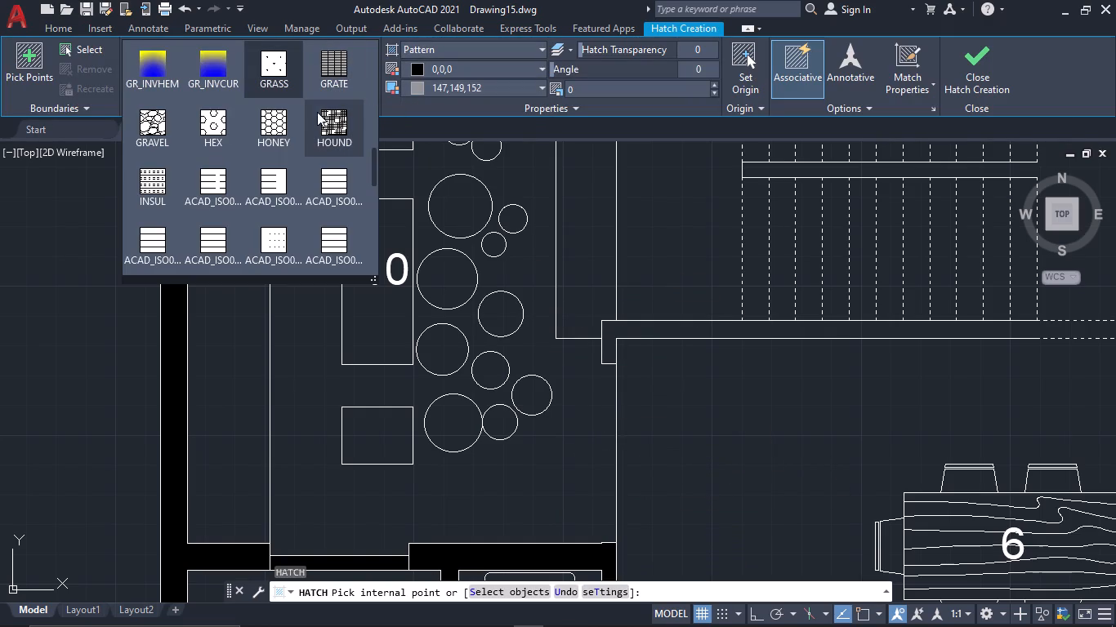
{"action": "scroll", "coordinate": [307, 117], "scroll_direction": "up", "scroll_amount": 7}
{"action": "scroll", "coordinate": [301, 152], "scroll_direction": "down", "scroll_amount": 2}
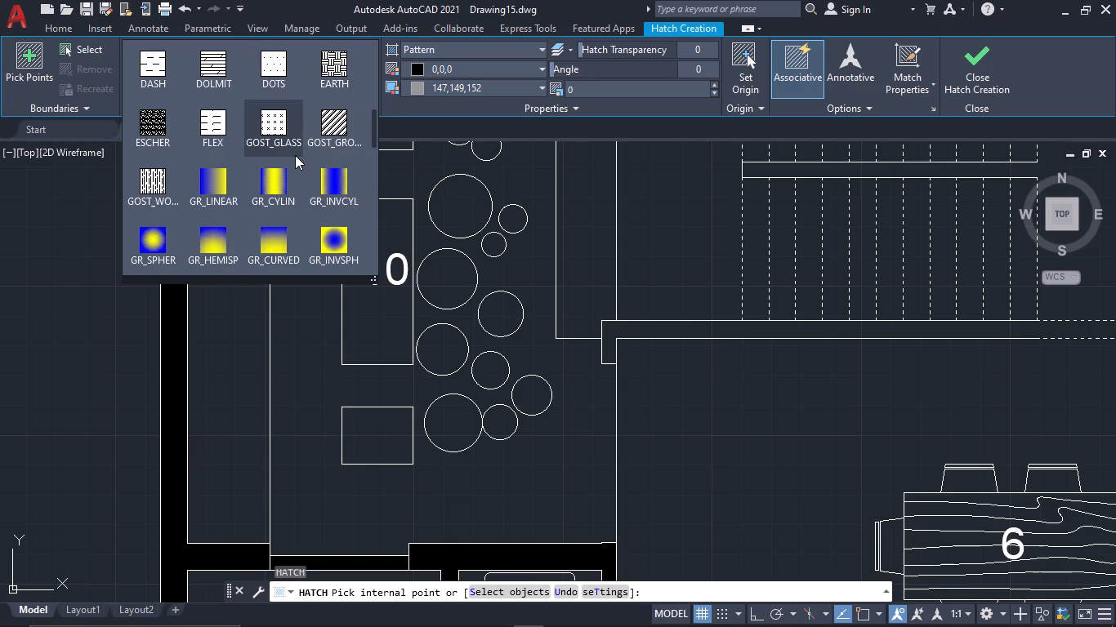
{"action": "scroll", "coordinate": [294, 155], "scroll_direction": "up", "scroll_amount": 2}
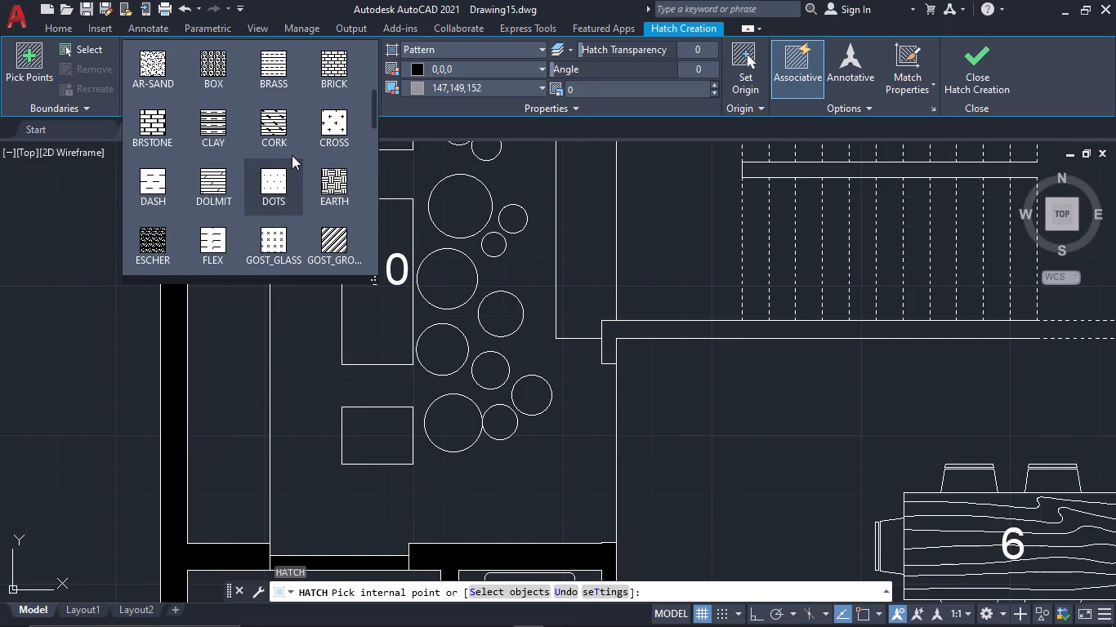
{"action": "scroll", "coordinate": [292, 155], "scroll_direction": "up", "scroll_amount": 8}
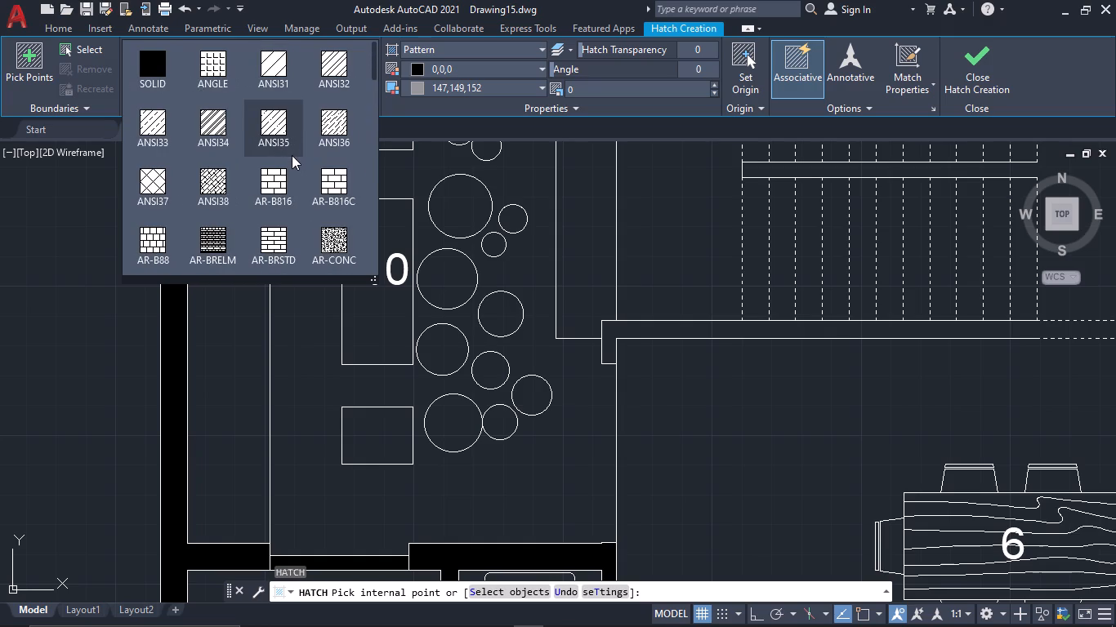
{"action": "scroll", "coordinate": [296, 180], "scroll_direction": "down", "scroll_amount": 3}
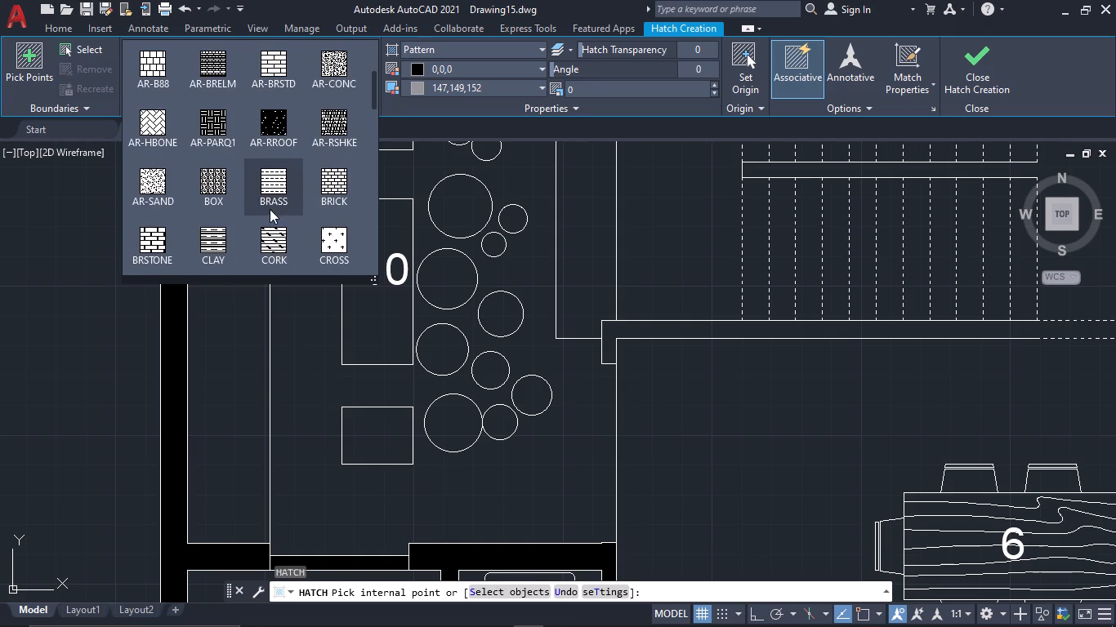
{"action": "scroll", "coordinate": [264, 193], "scroll_direction": "down", "scroll_amount": 2}
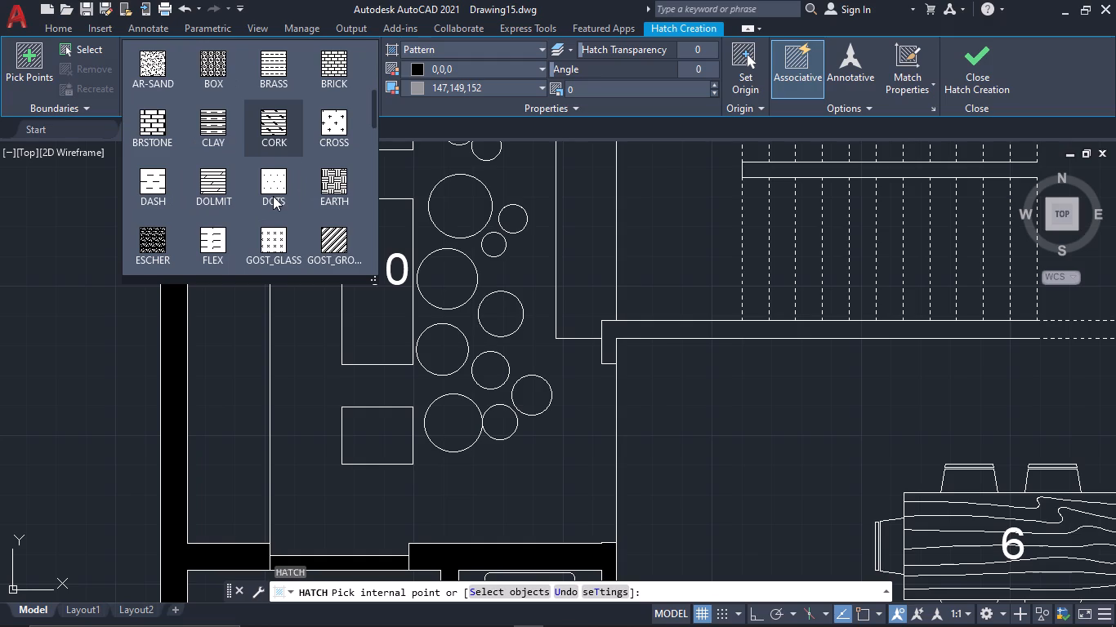
{"action": "scroll", "coordinate": [273, 195], "scroll_direction": "down", "scroll_amount": 3}
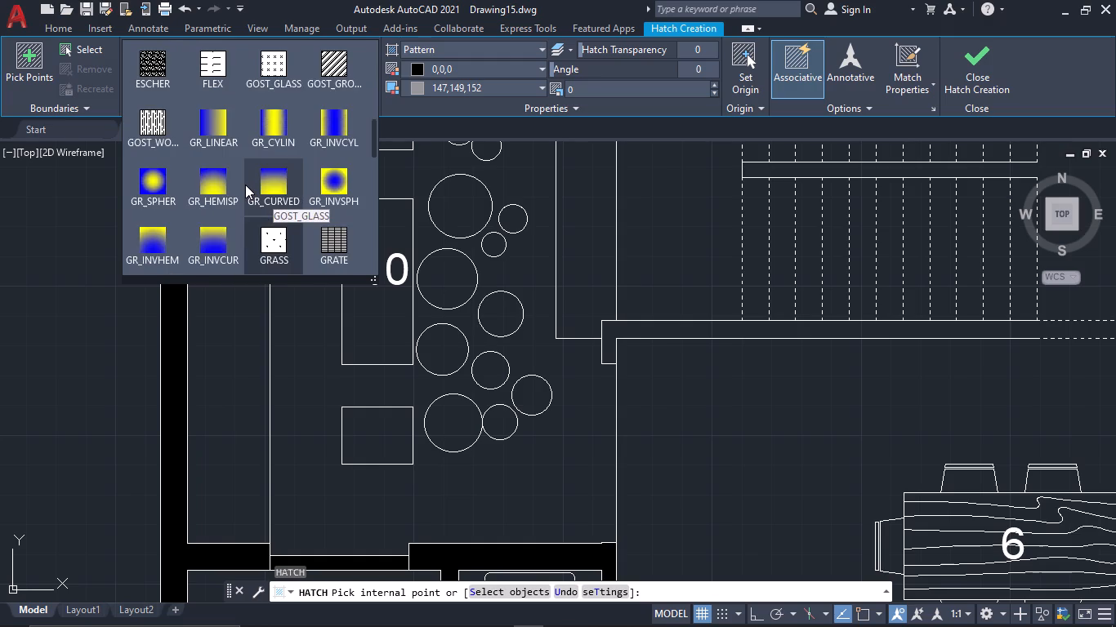
{"action": "scroll", "coordinate": [245, 185], "scroll_direction": "down", "scroll_amount": 3}
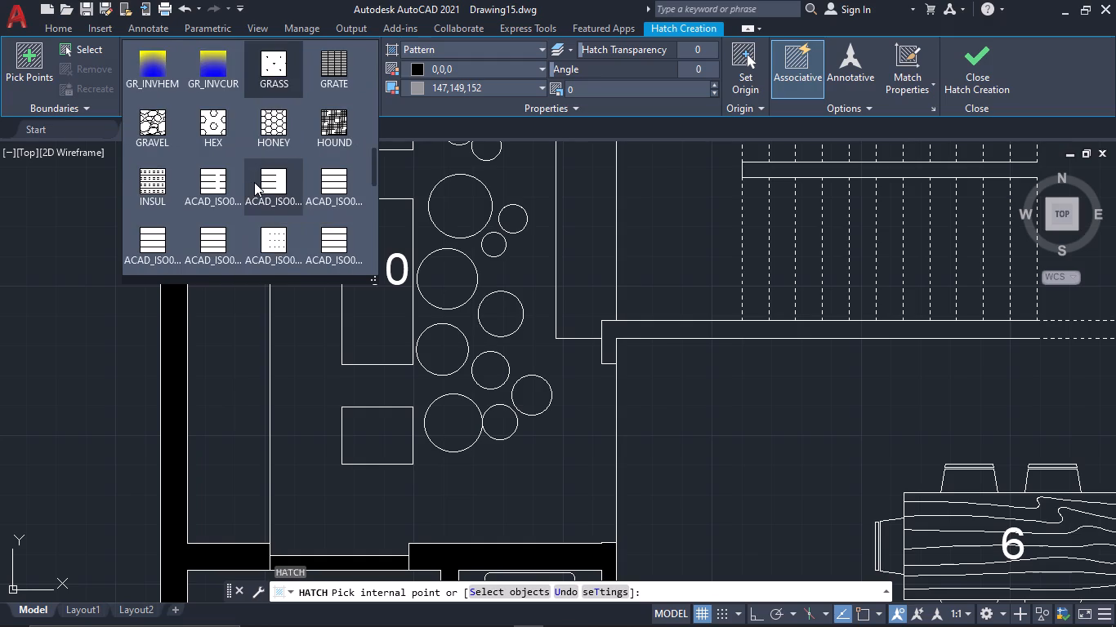
{"action": "scroll", "coordinate": [259, 182], "scroll_direction": "down", "scroll_amount": 4}
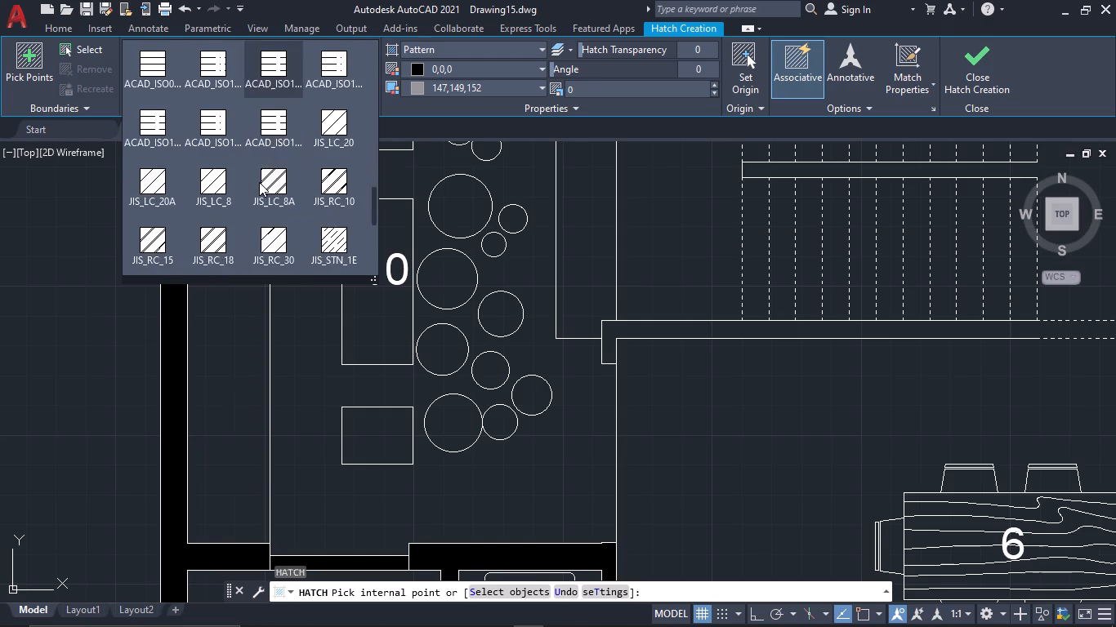
{"action": "scroll", "coordinate": [259, 182], "scroll_direction": "up", "scroll_amount": 3}
{"action": "left_click", "coordinate": [259, 181]}
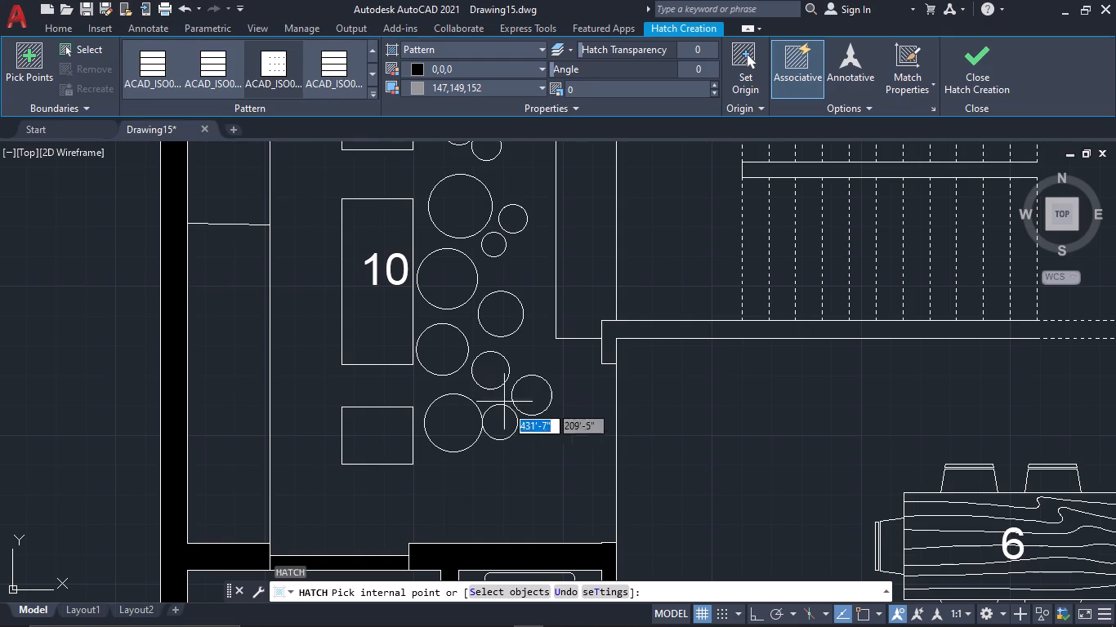
{"action": "left_click", "coordinate": [438, 509]}
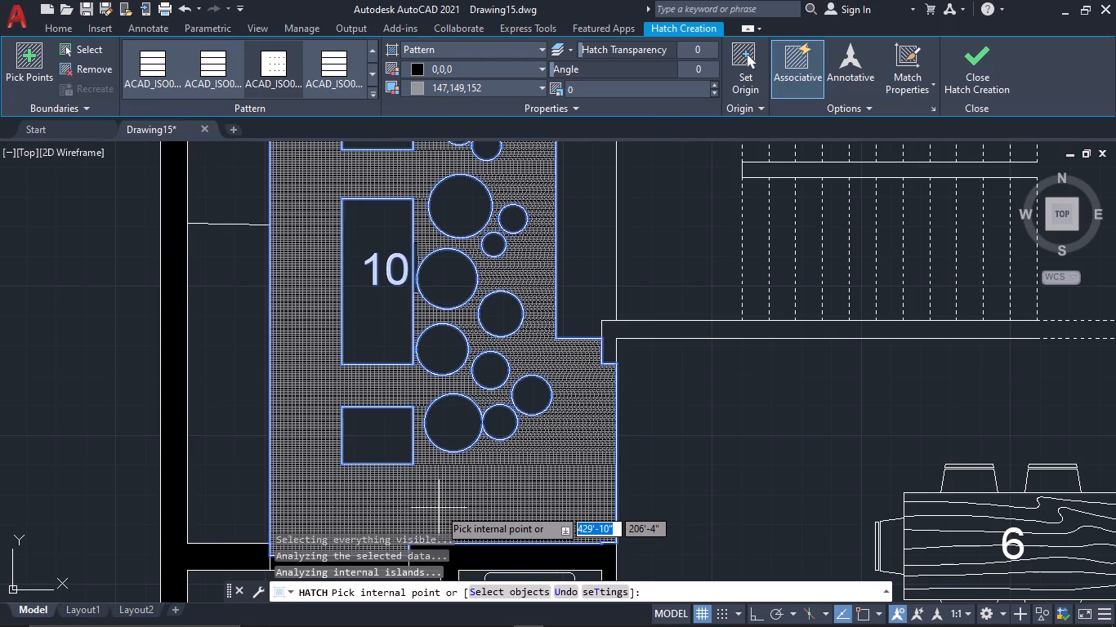
Undo the dotted ACAD_ISO hatch on the courtyard floor.
{"action": "key", "text": "ctrl+z"}
{"action": "key", "text": "ctrl+z"}
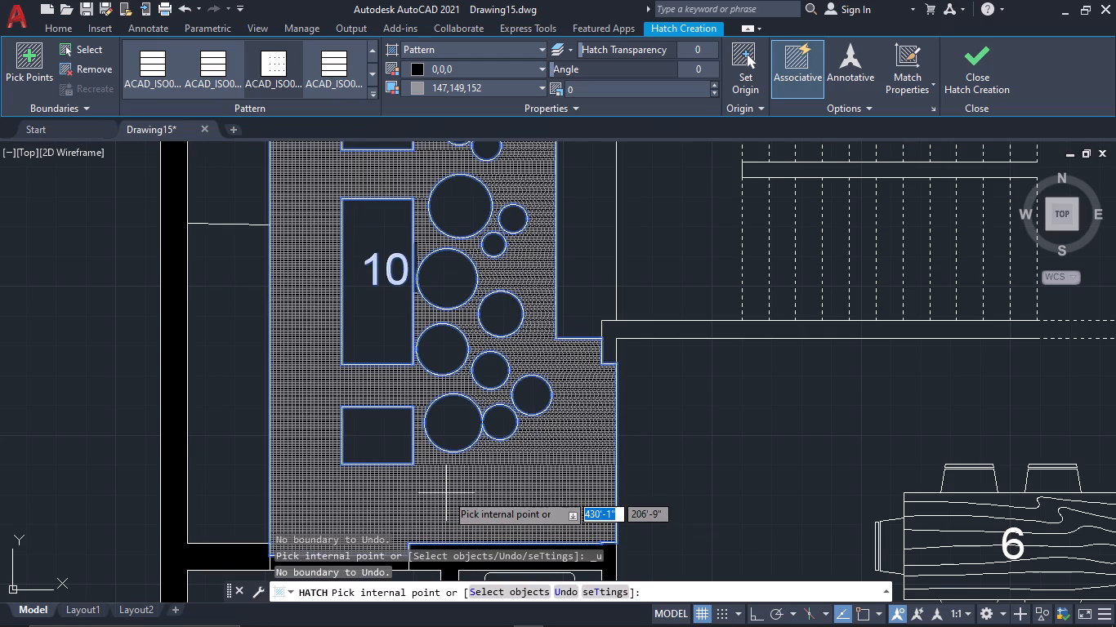
{"action": "key", "text": "Escape"}
{"action": "key", "text": "ctrl+z"}
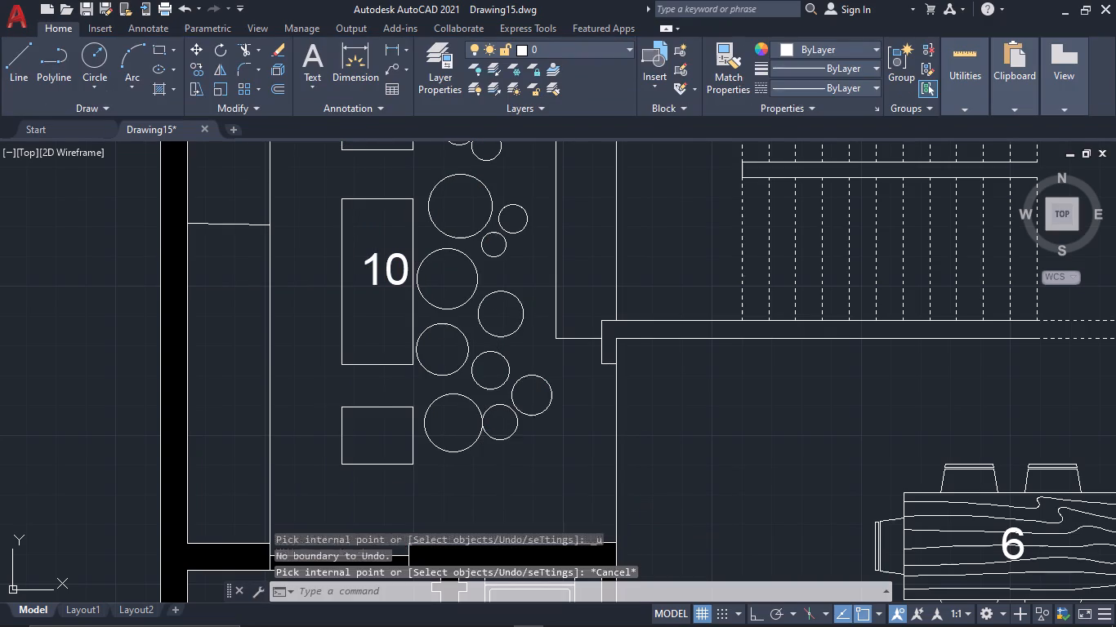
Hatch the courtyard floor around the rectangles and circles with the NET3 pattern in the ByLayer colour.
{"action": "type", "text": "h"}
{"action": "key", "text": "space"}
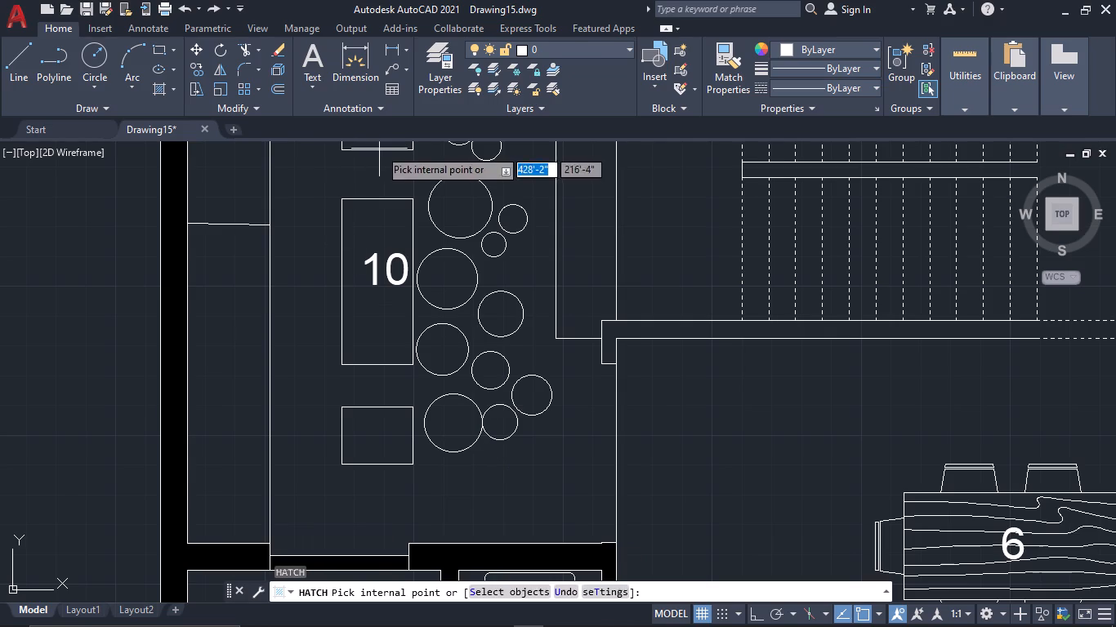
{"action": "left_click", "coordinate": [367, 91]}
{"action": "scroll", "coordinate": [333, 168], "scroll_direction": "down", "scroll_amount": 2}
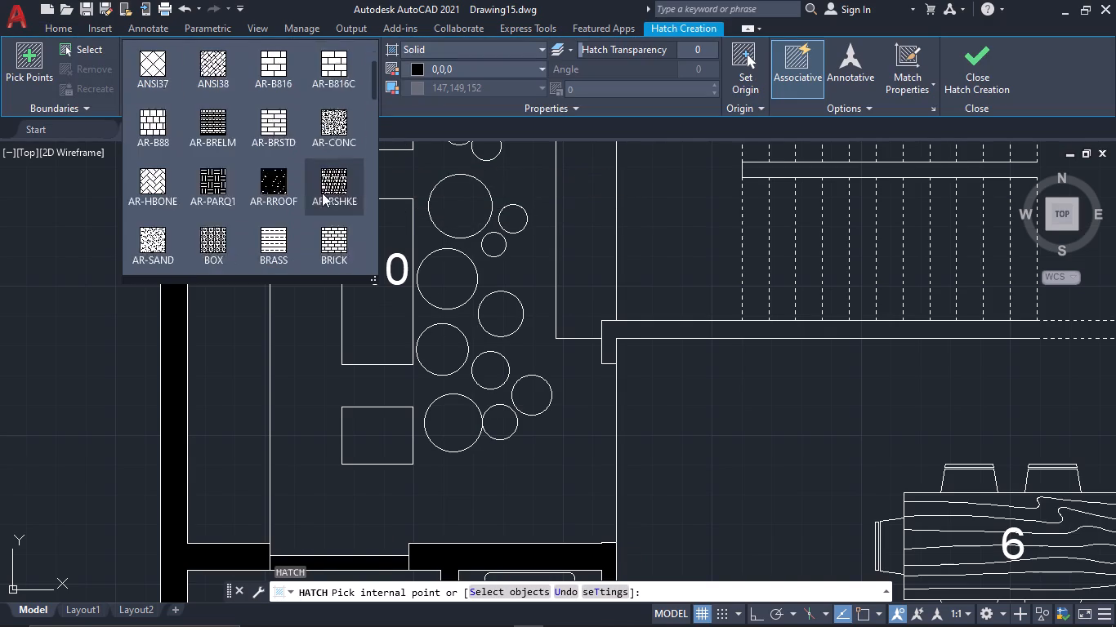
{"action": "scroll", "coordinate": [322, 193], "scroll_direction": "down", "scroll_amount": 3}
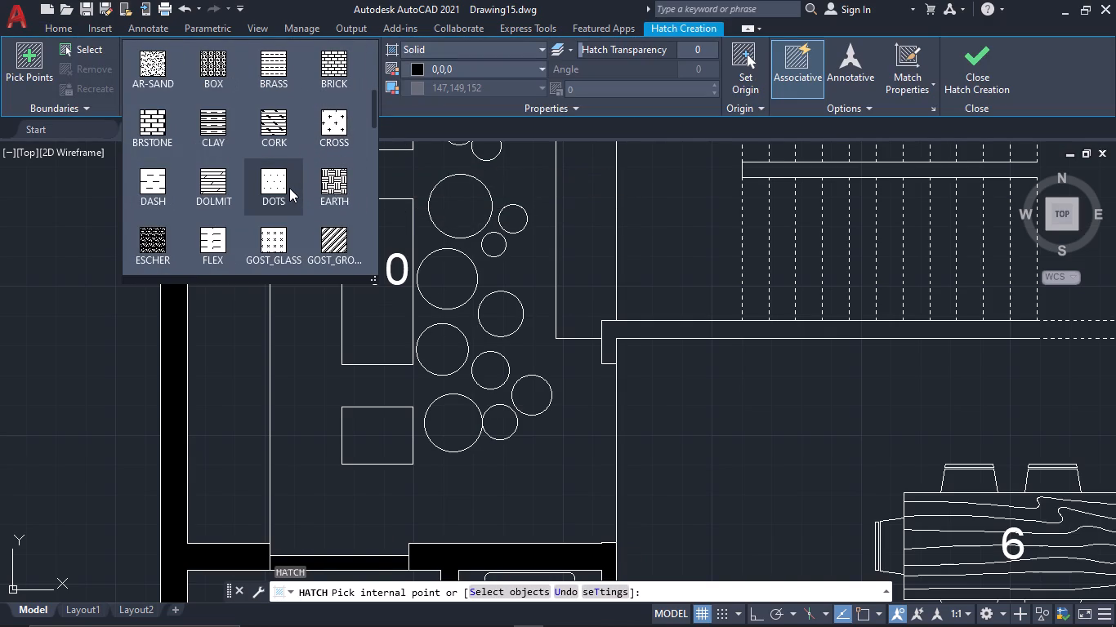
{"action": "scroll", "coordinate": [289, 188], "scroll_direction": "down", "scroll_amount": 1}
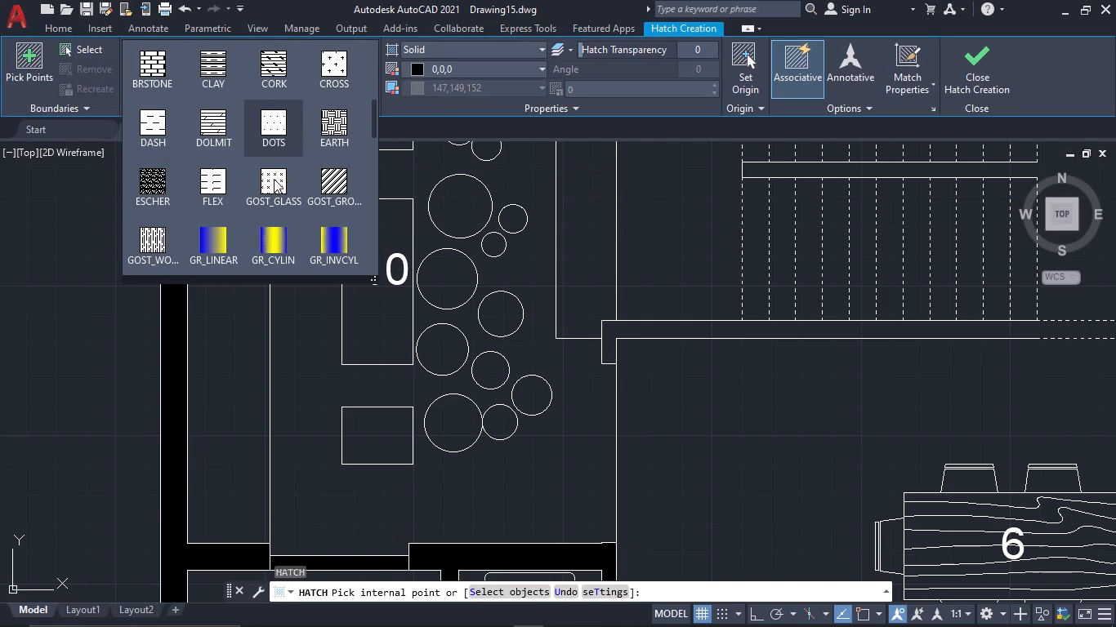
{"action": "scroll", "coordinate": [239, 193], "scroll_direction": "down", "scroll_amount": 4}
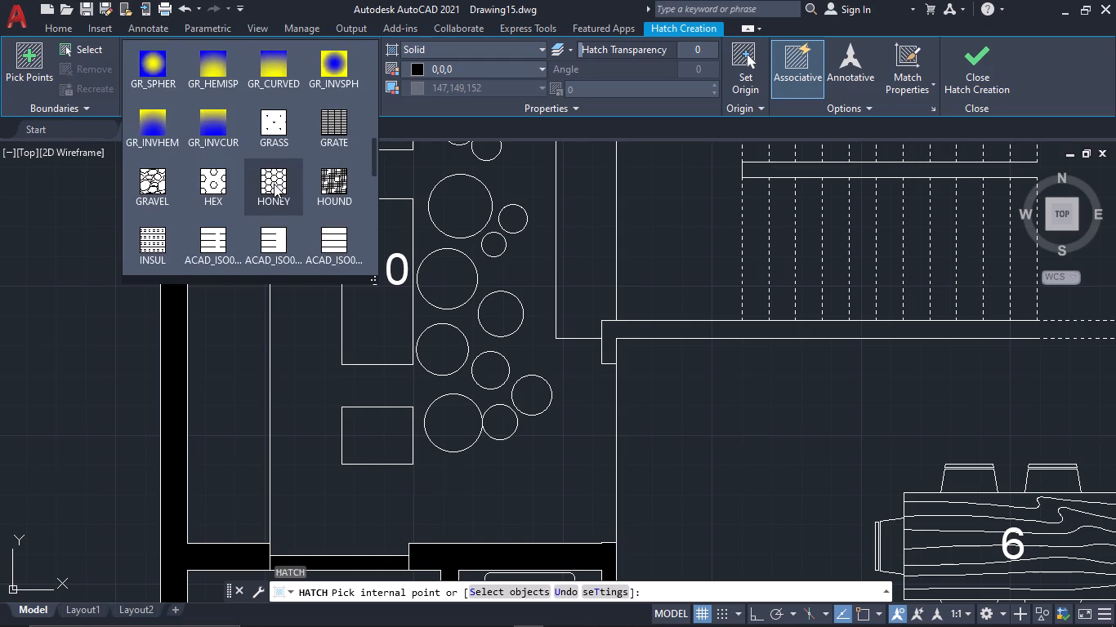
{"action": "scroll", "coordinate": [334, 190], "scroll_direction": "down", "scroll_amount": 5}
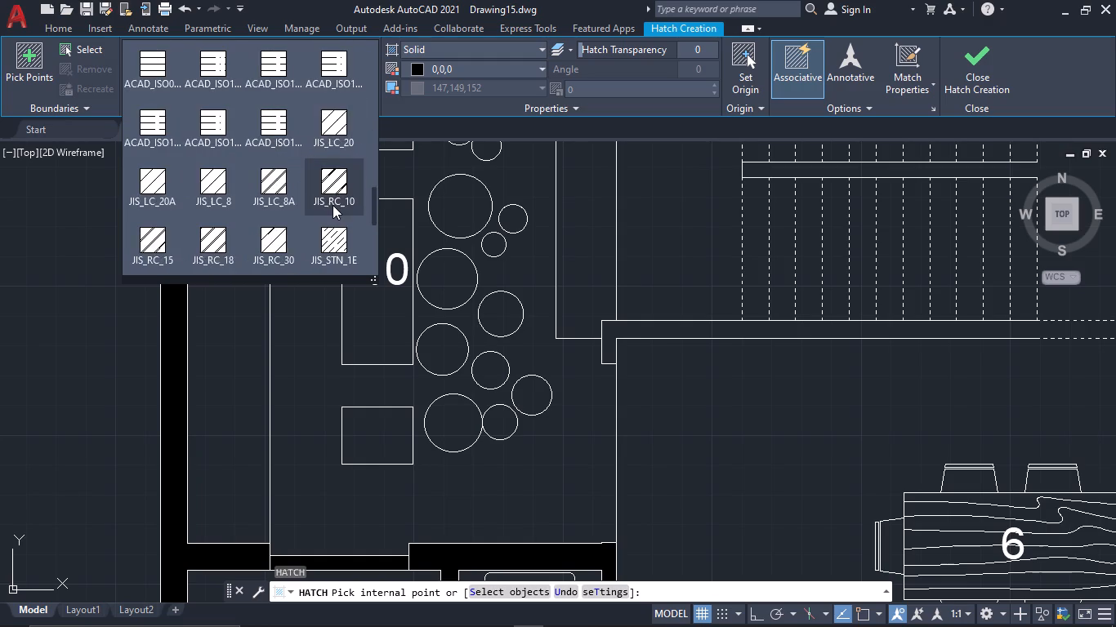
{"action": "scroll", "coordinate": [333, 202], "scroll_direction": "down", "scroll_amount": 3}
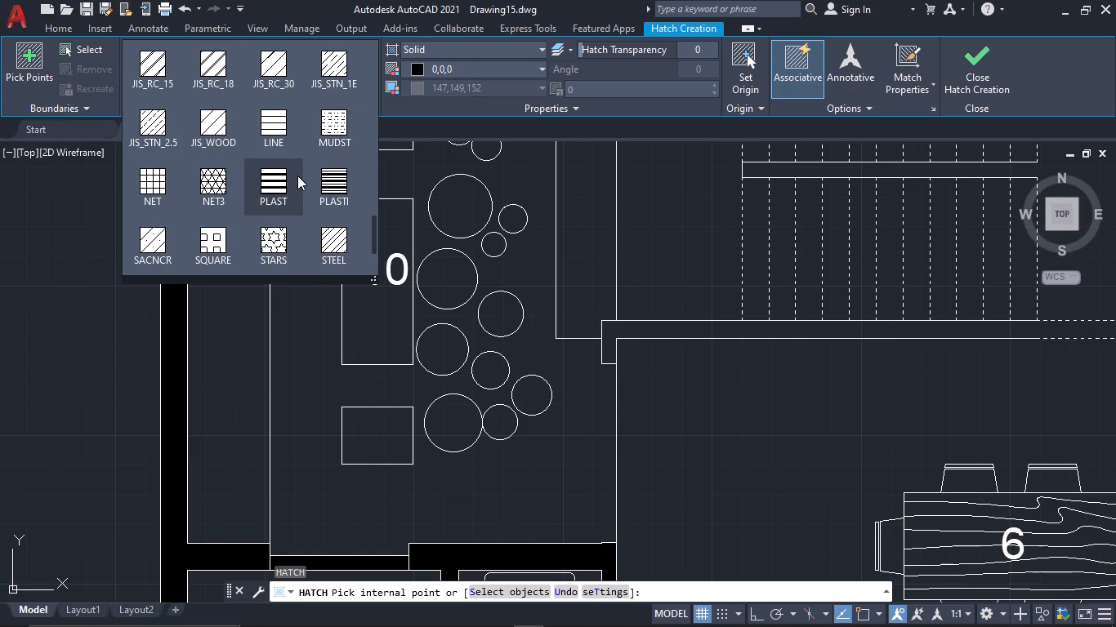
{"action": "left_click", "coordinate": [199, 197]}
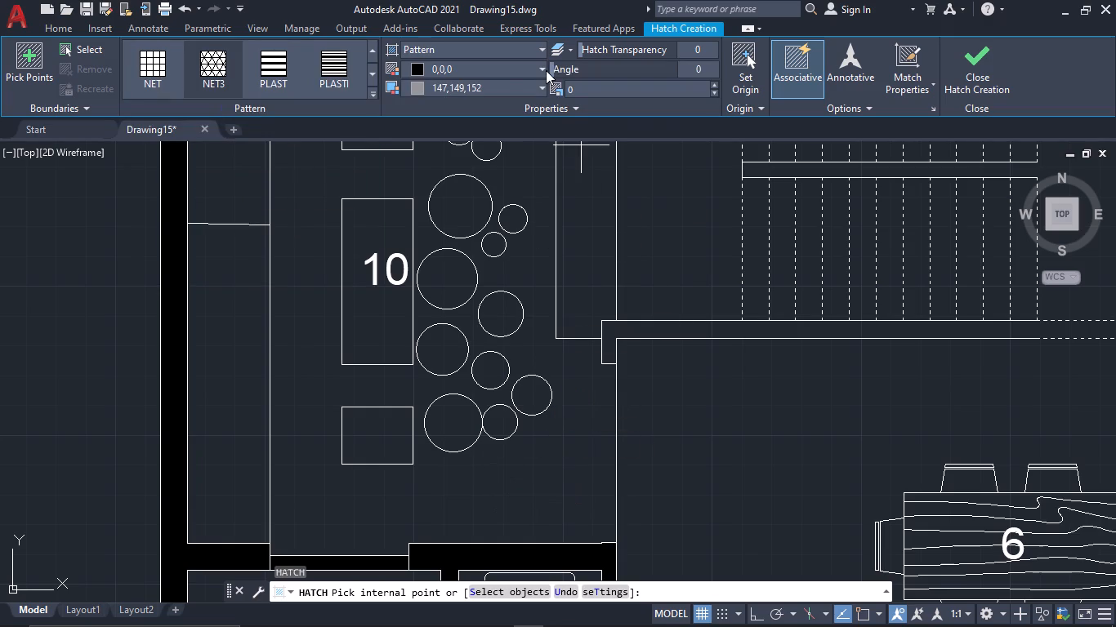
{"action": "left_click", "coordinate": [511, 69]}
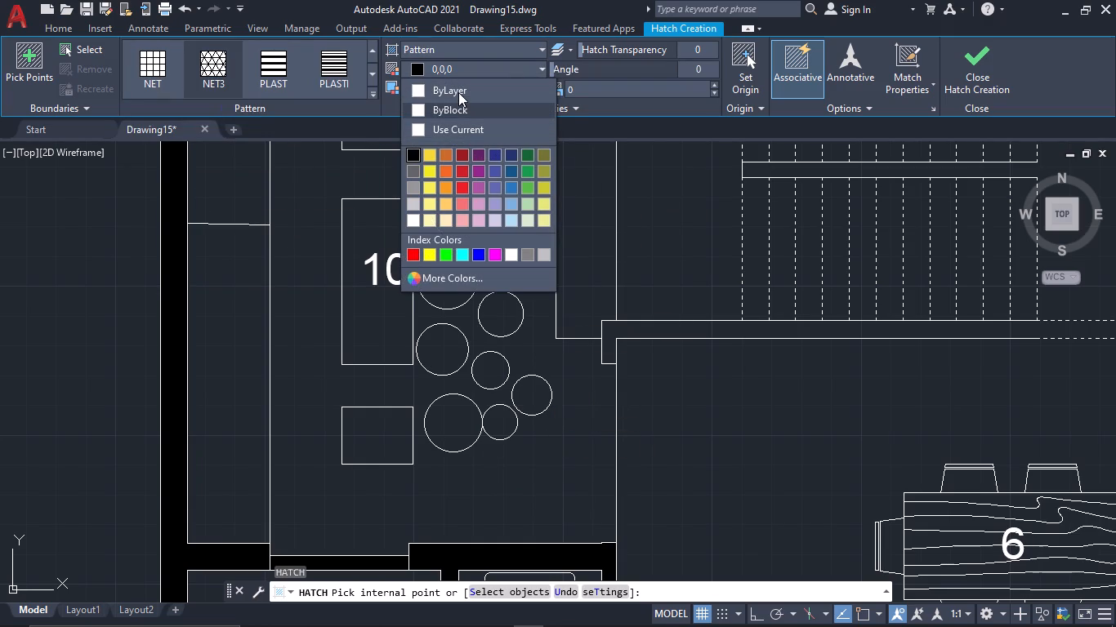
{"action": "left_click", "coordinate": [458, 92]}
{"action": "left_click", "coordinate": [319, 412]}
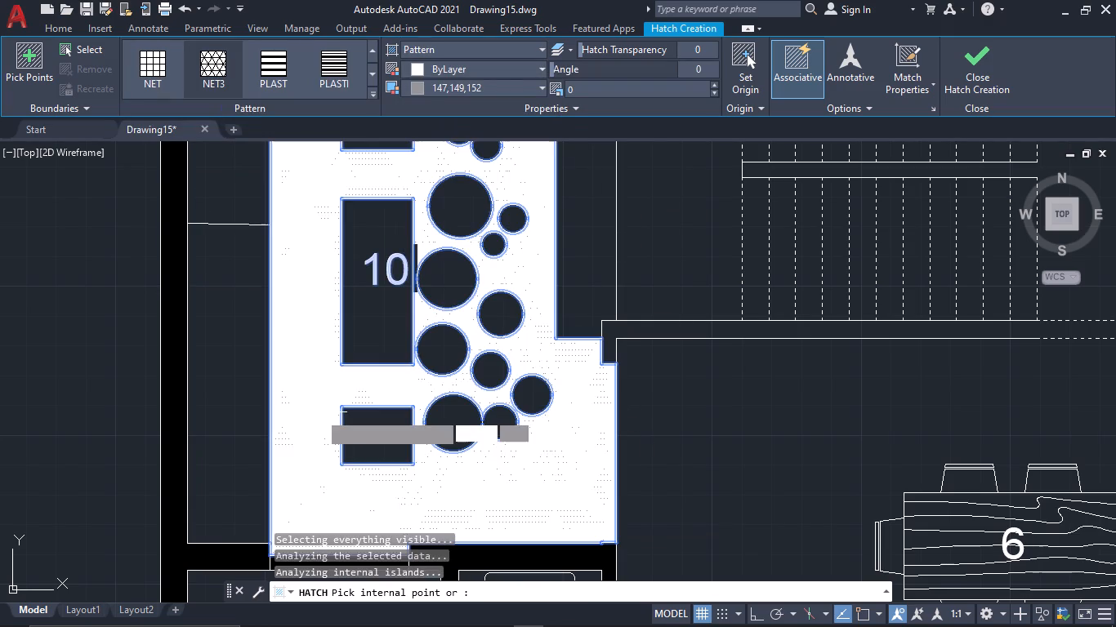
Set the courtyard hatch to black (0,0,0) lines on a white (255,255,255) background at scale 1 and finish it.
{"action": "left_click", "coordinate": [422, 73]}
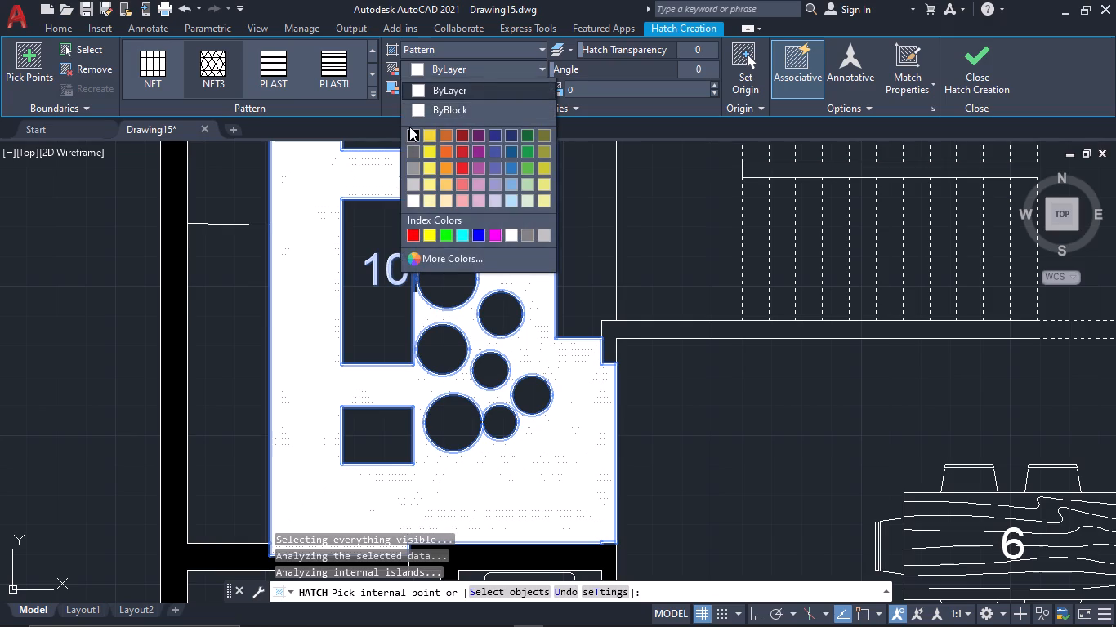
{"action": "left_click", "coordinate": [409, 127]}
{"action": "left_click", "coordinate": [420, 63]}
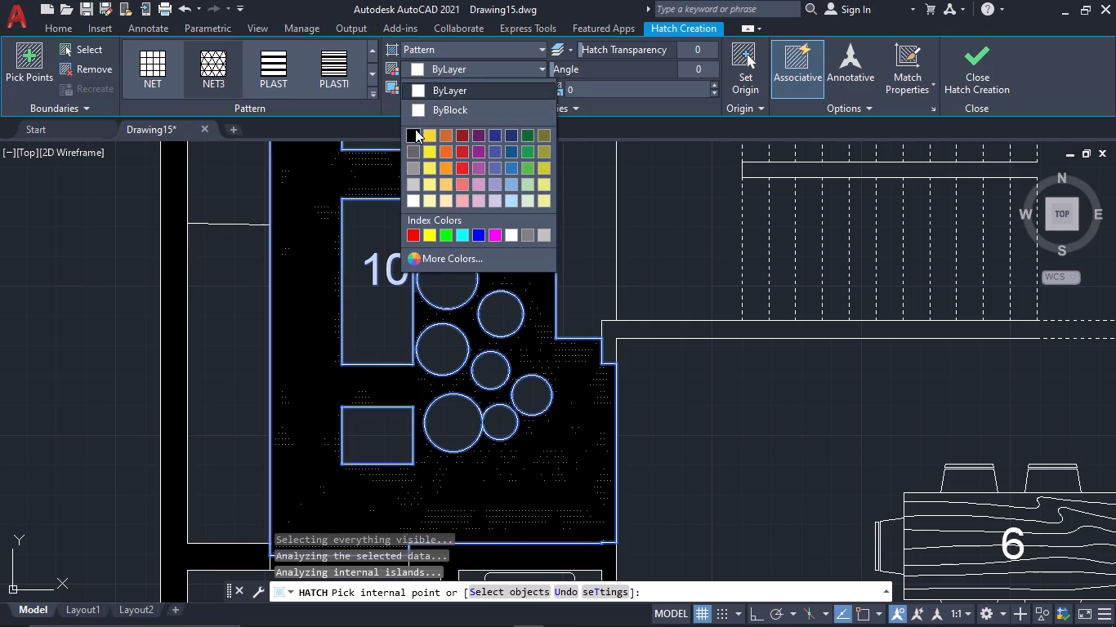
{"action": "left_click", "coordinate": [415, 129]}
{"action": "left_click", "coordinate": [426, 84]}
{"action": "left_click", "coordinate": [413, 200]}
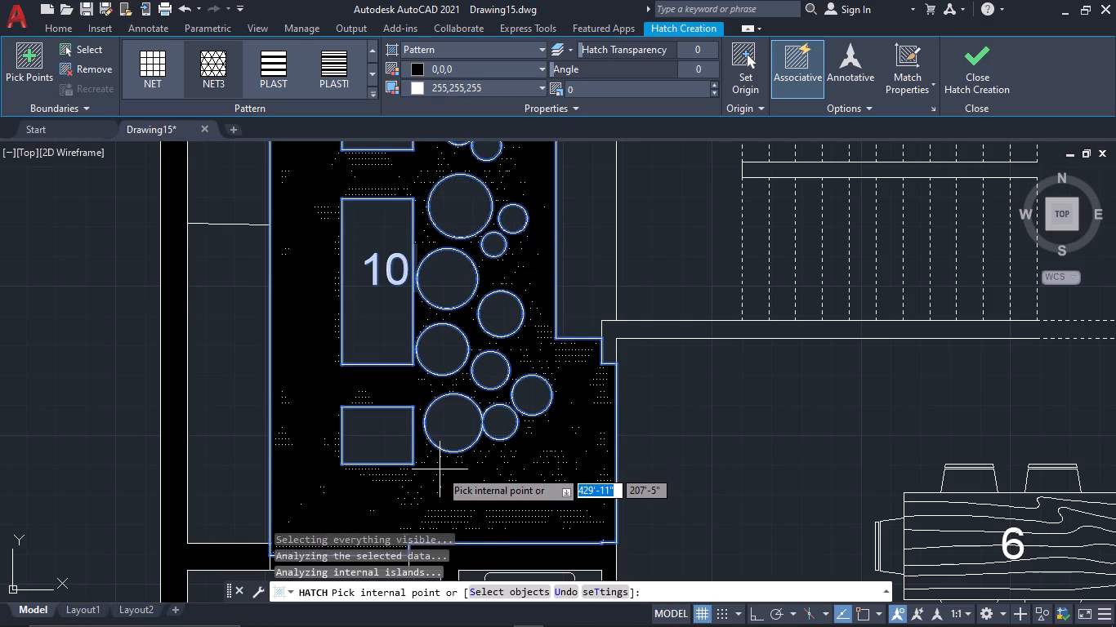
{"action": "left_click", "coordinate": [603, 88]}
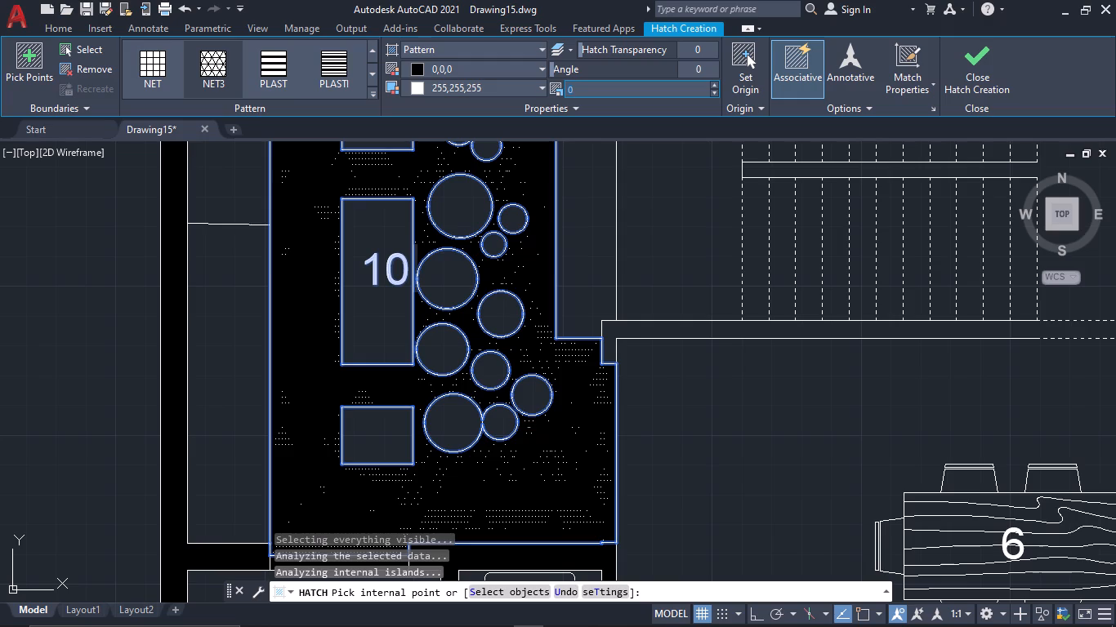
{"action": "key", "text": "1"}
{"action": "key", "text": "Return"}
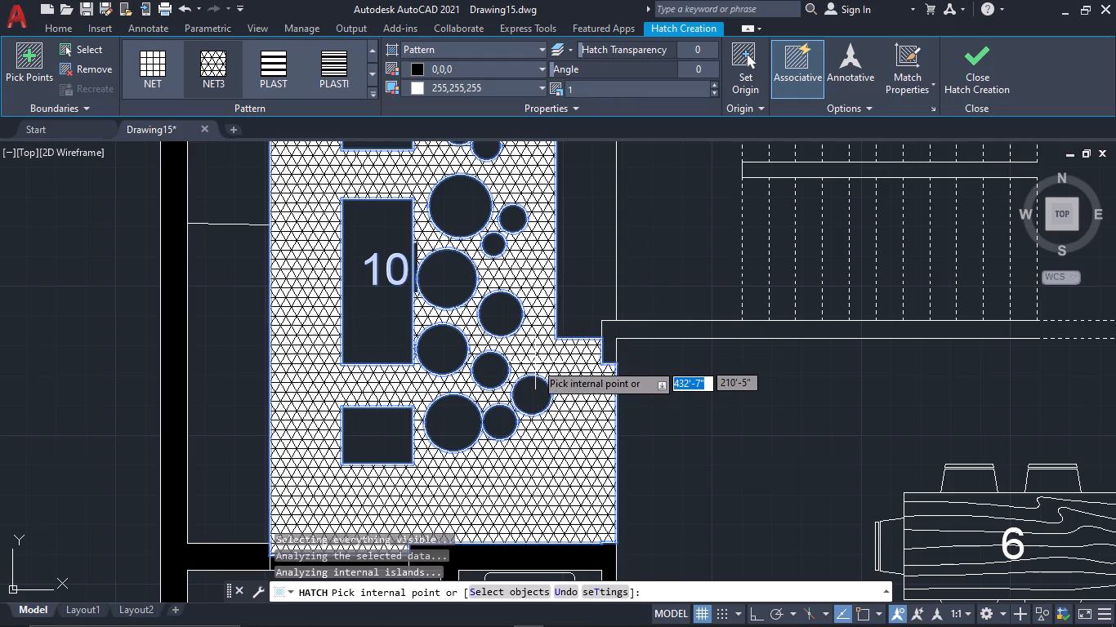
{"action": "key", "text": "Escape"}
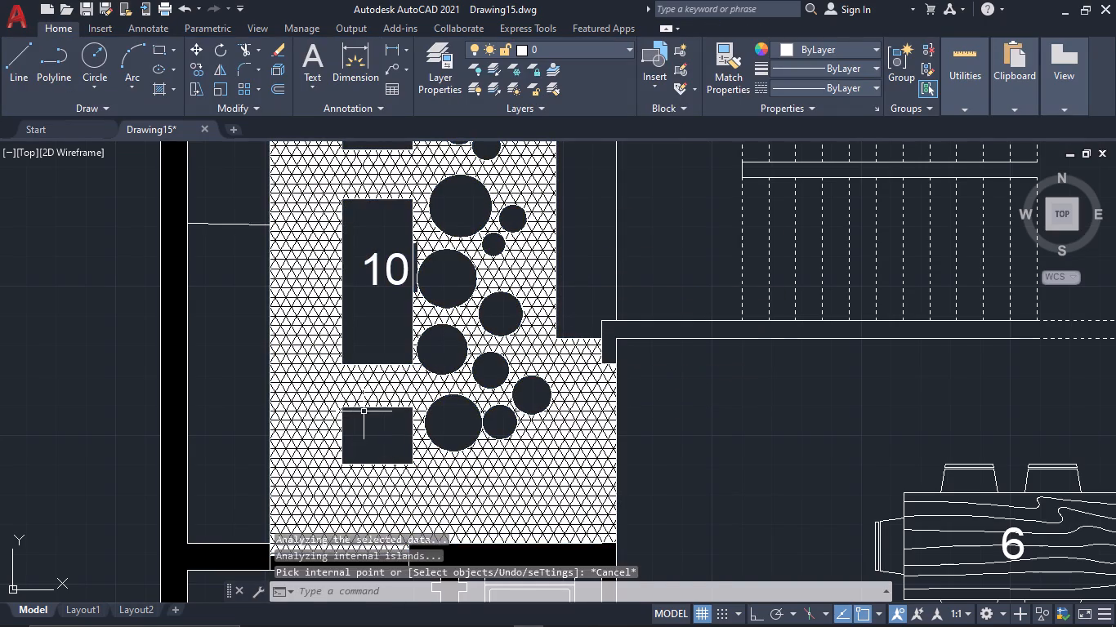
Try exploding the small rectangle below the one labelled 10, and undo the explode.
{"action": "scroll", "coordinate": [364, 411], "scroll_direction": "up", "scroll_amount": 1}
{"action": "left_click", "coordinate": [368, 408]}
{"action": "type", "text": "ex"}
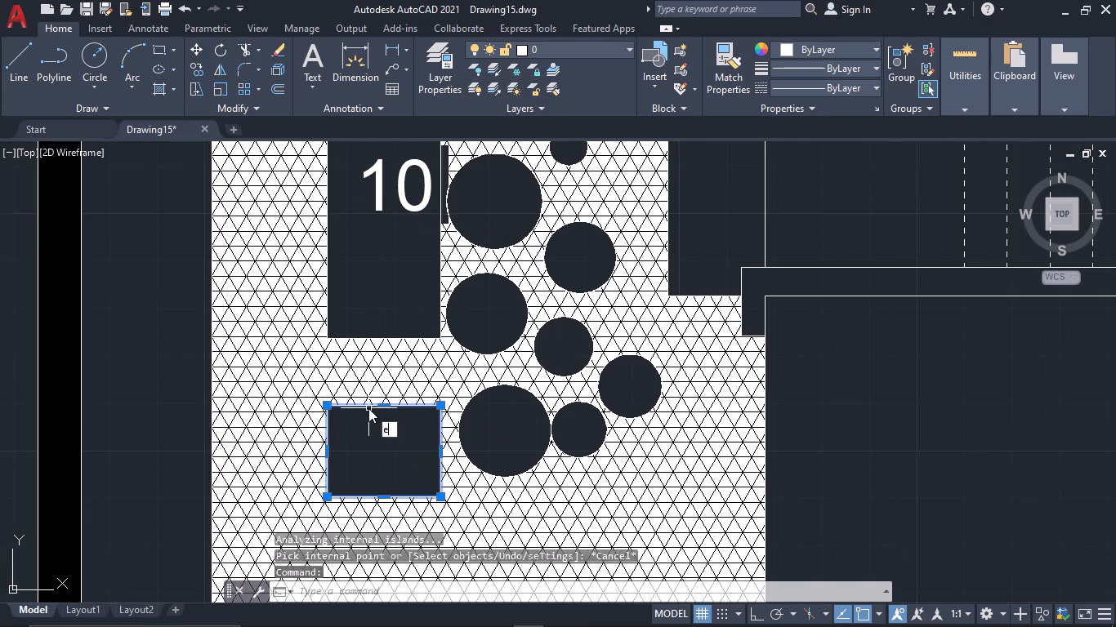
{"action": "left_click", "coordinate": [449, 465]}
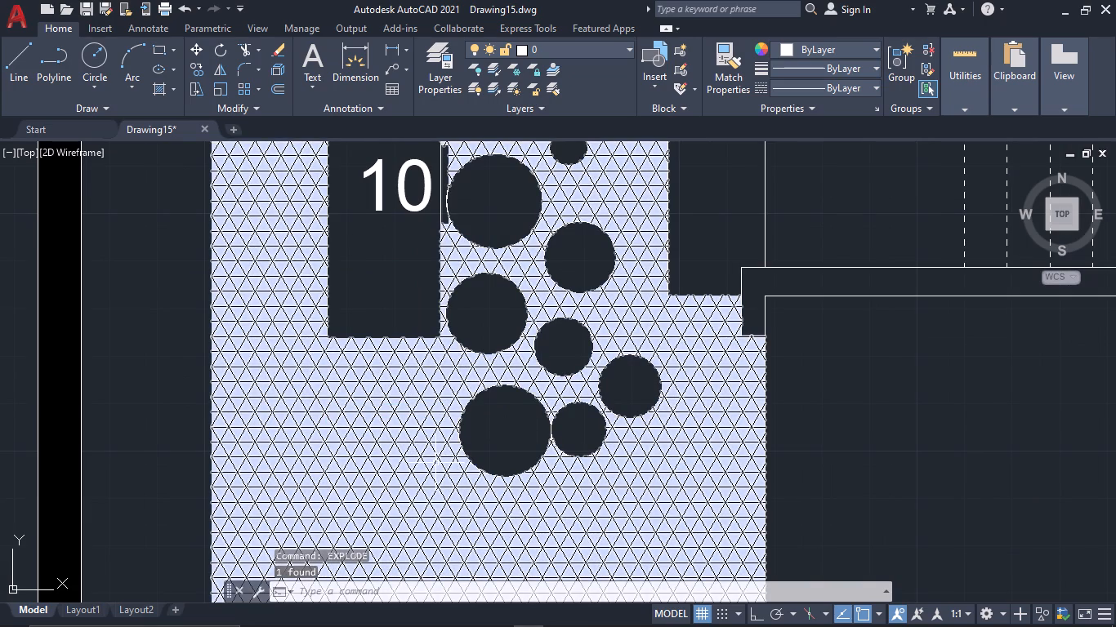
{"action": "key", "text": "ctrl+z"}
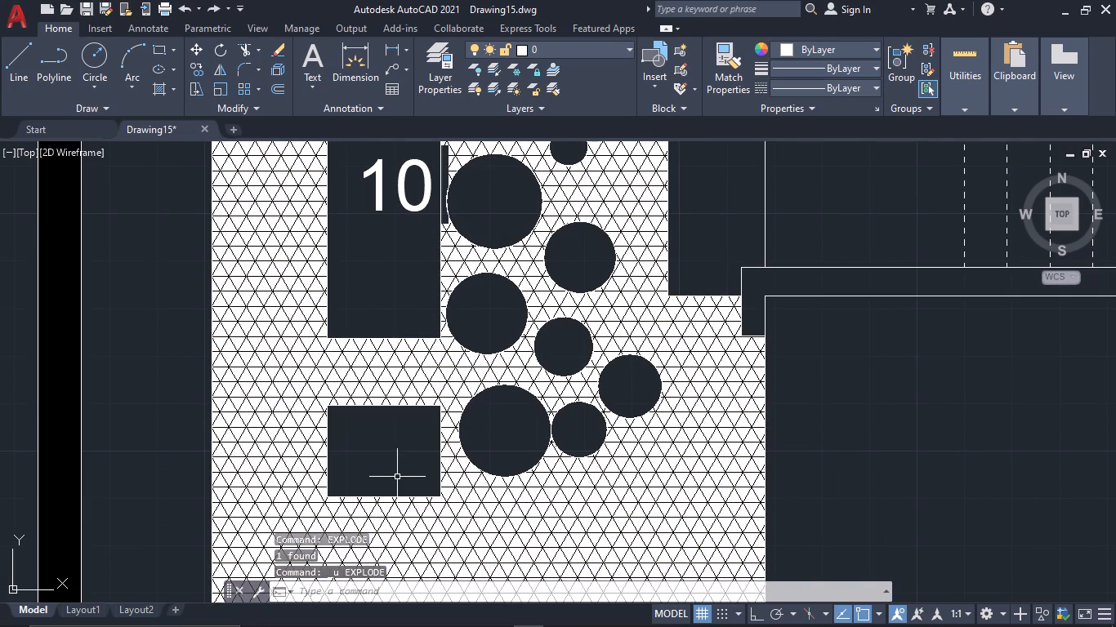
Offset the small courtyard rectangle below the one labelled 10 inward by 1".
{"action": "left_click", "coordinate": [432, 496]}
{"action": "scroll", "coordinate": [433, 482], "scroll_direction": "up", "scroll_amount": 2}
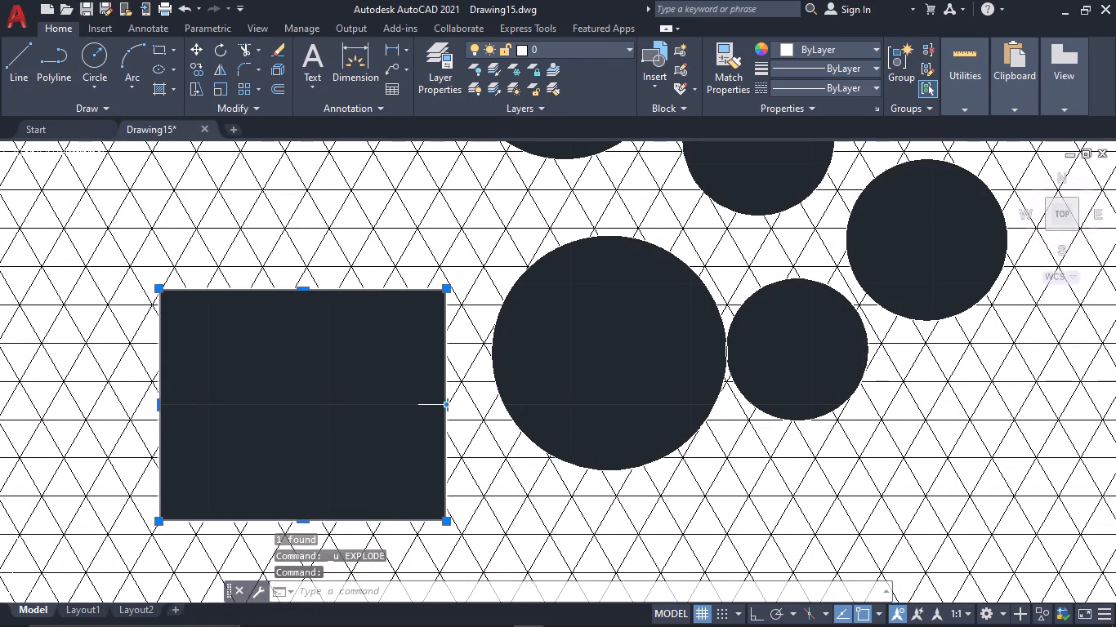
{"action": "type", "text": "of"}
{"action": "key", "text": "space"}
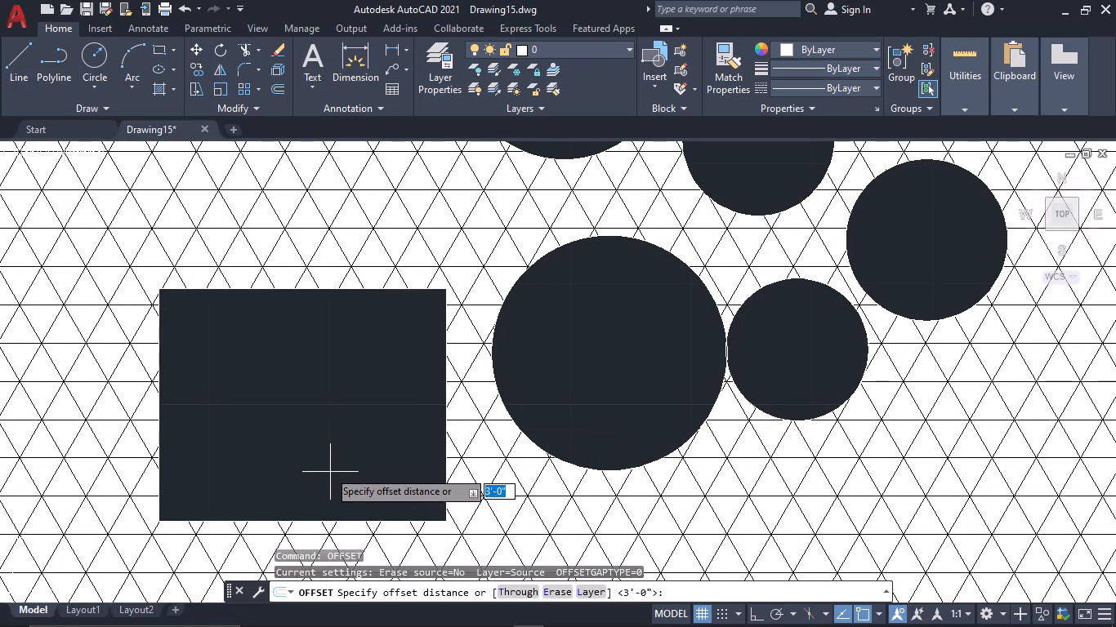
{"action": "key", "text": "1"}
{"action": "type", "text": "\""}
{"action": "key", "text": "space"}
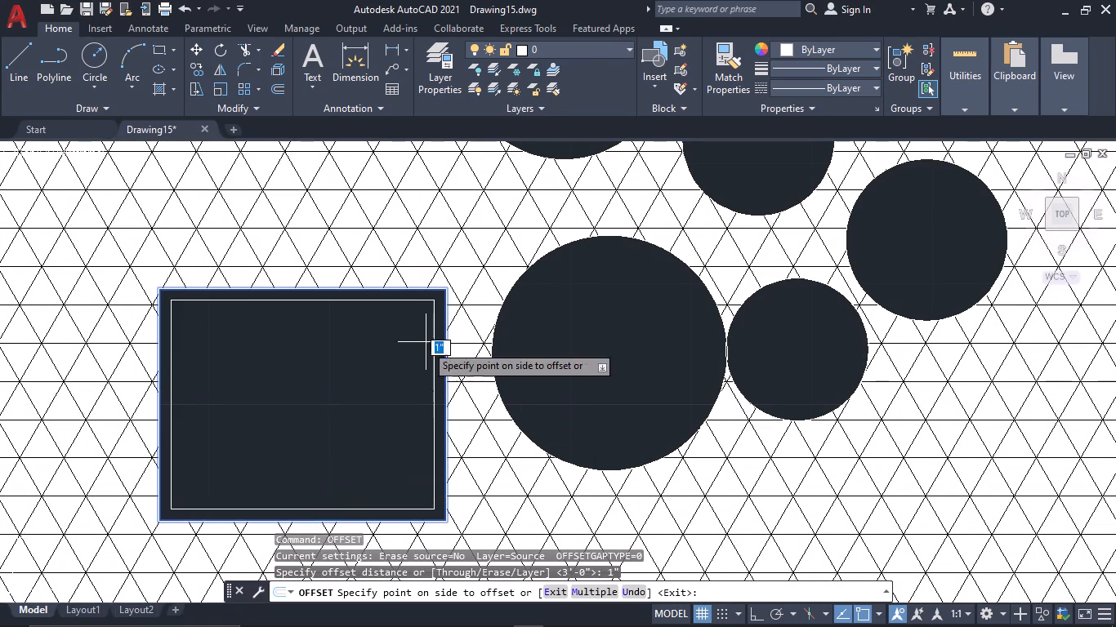
{"action": "left_click", "coordinate": [361, 398]}
Offset the courtyard rectangle above the one labelled 10 inward by 1".
{"action": "scroll", "coordinate": [364, 390], "scroll_direction": "down", "scroll_amount": 2}
{"action": "middle_click_drag", "start_coordinate": [333, 273], "coordinate": [376, 441]}
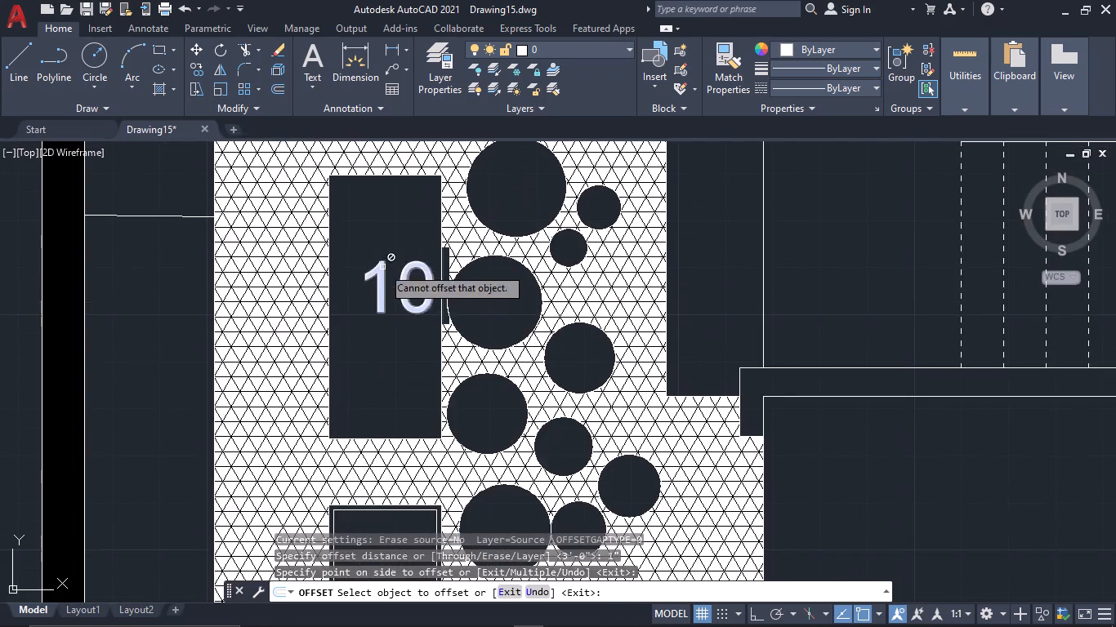
{"action": "middle_click_drag", "start_coordinate": [382, 273], "coordinate": [395, 438]}
{"action": "scroll", "coordinate": [398, 259], "scroll_direction": "up", "scroll_amount": 4}
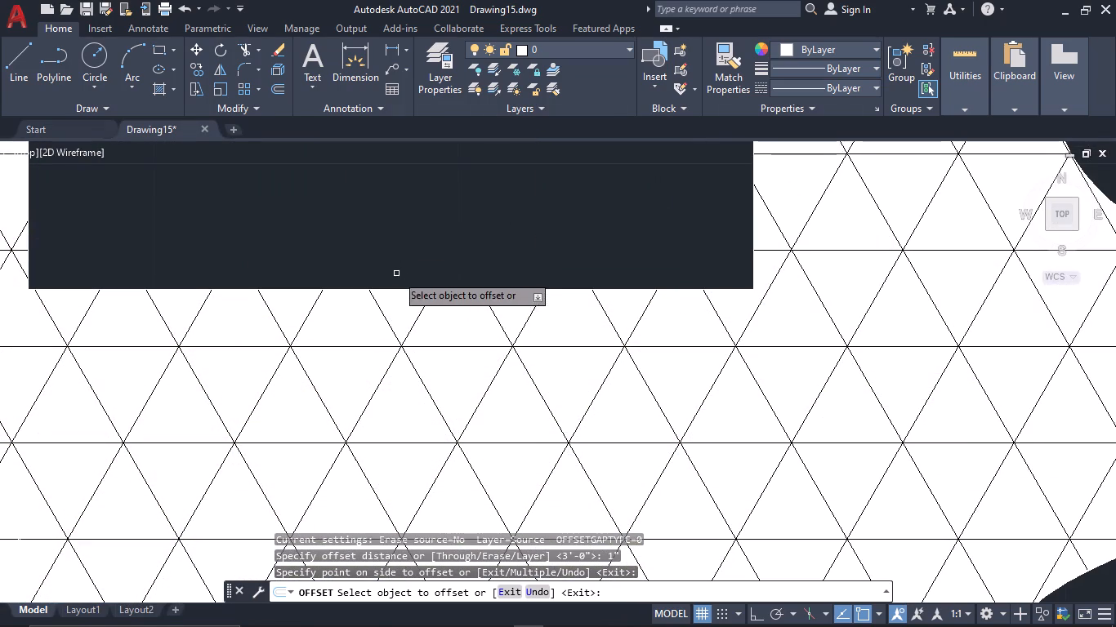
{"action": "left_click", "coordinate": [395, 287]}
{"action": "scroll", "coordinate": [392, 272], "scroll_direction": "down", "scroll_amount": 1}
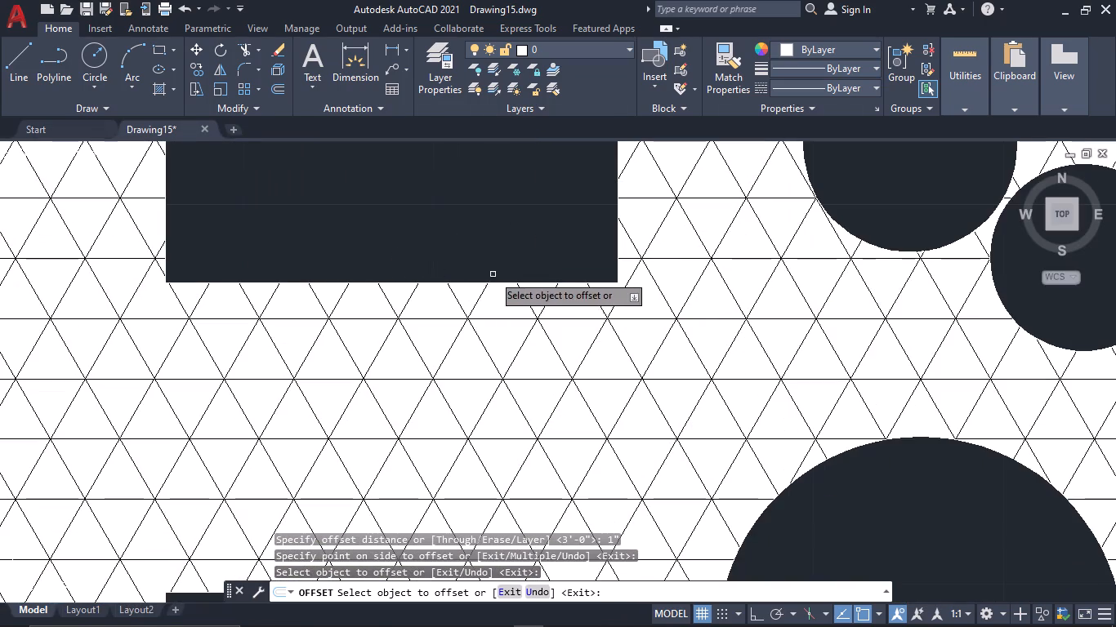
{"action": "left_click", "coordinate": [594, 282]}
{"action": "left_click", "coordinate": [572, 233]}
Offset four upper stepping circles 1" inward: the large one level with rectangle 10's top edge, the two small ones above it, and the next large one.
{"action": "scroll", "coordinate": [568, 237], "scroll_direction": "down", "scroll_amount": 1}
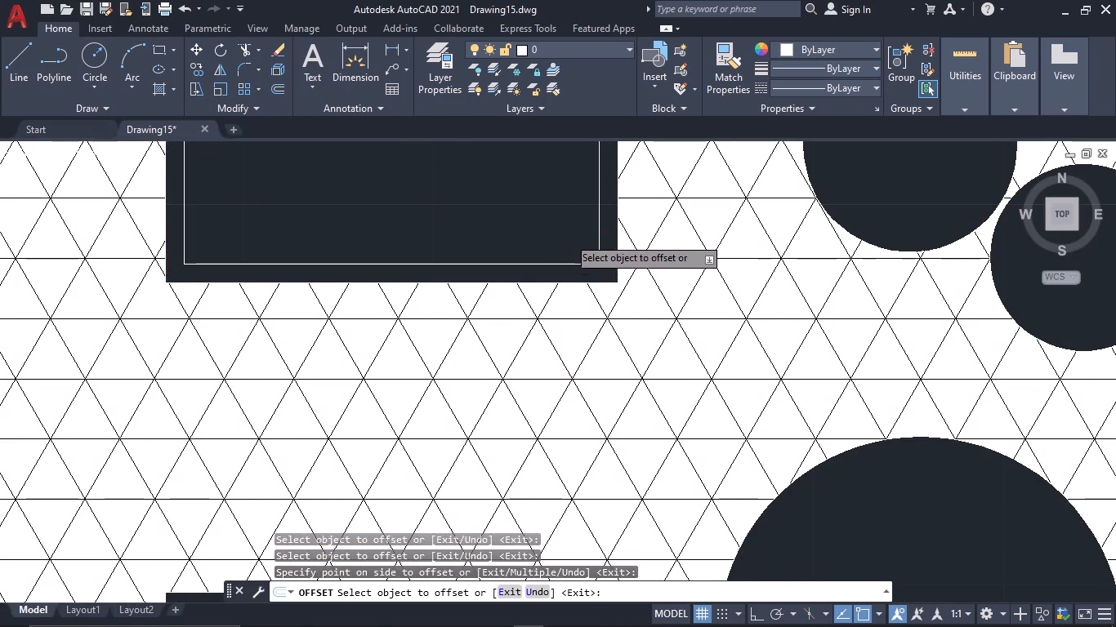
{"action": "scroll", "coordinate": [568, 237], "scroll_direction": "down", "scroll_amount": 1}
{"action": "middle_click_drag", "start_coordinate": [561, 265], "coordinate": [547, 283]}
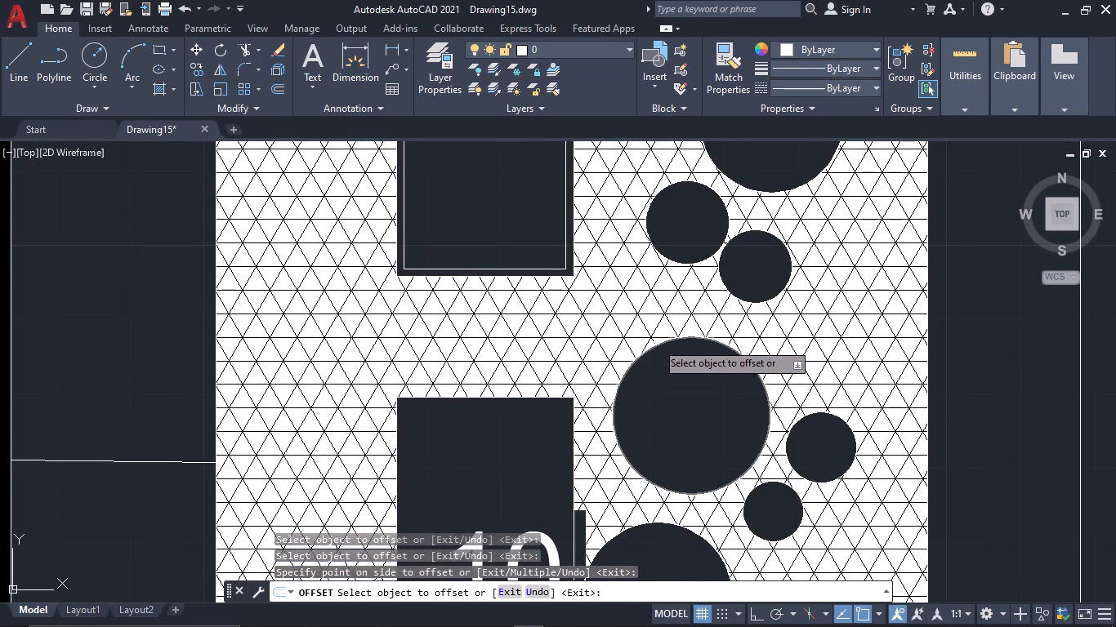
{"action": "left_click", "coordinate": [655, 343]}
{"action": "left_click", "coordinate": [679, 366]}
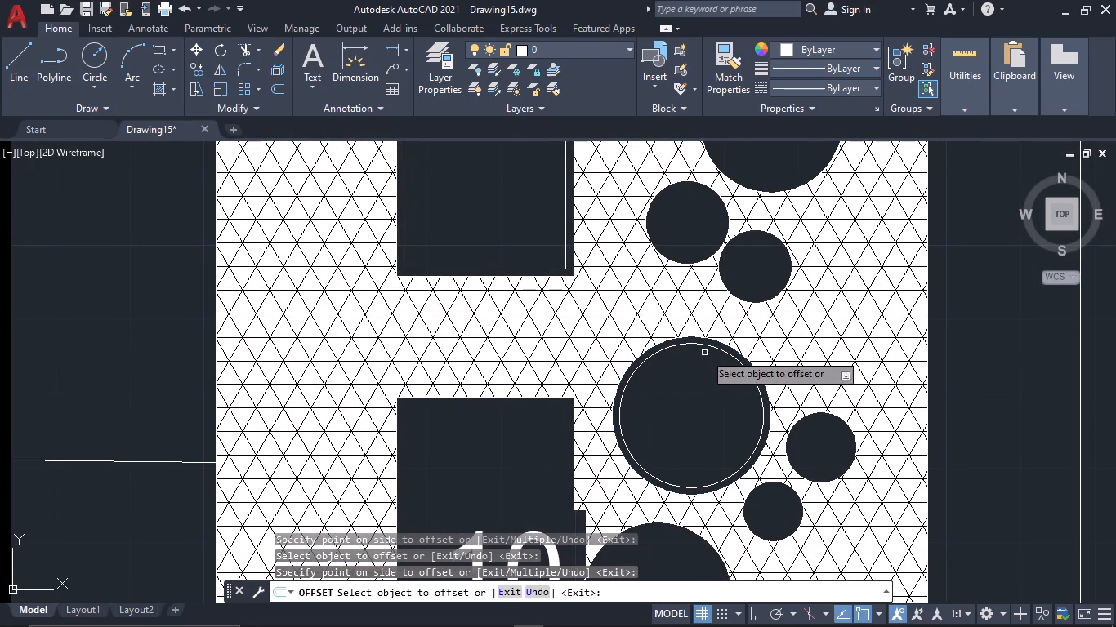
{"action": "left_click", "coordinate": [746, 300]}
{"action": "left_click", "coordinate": [751, 282]}
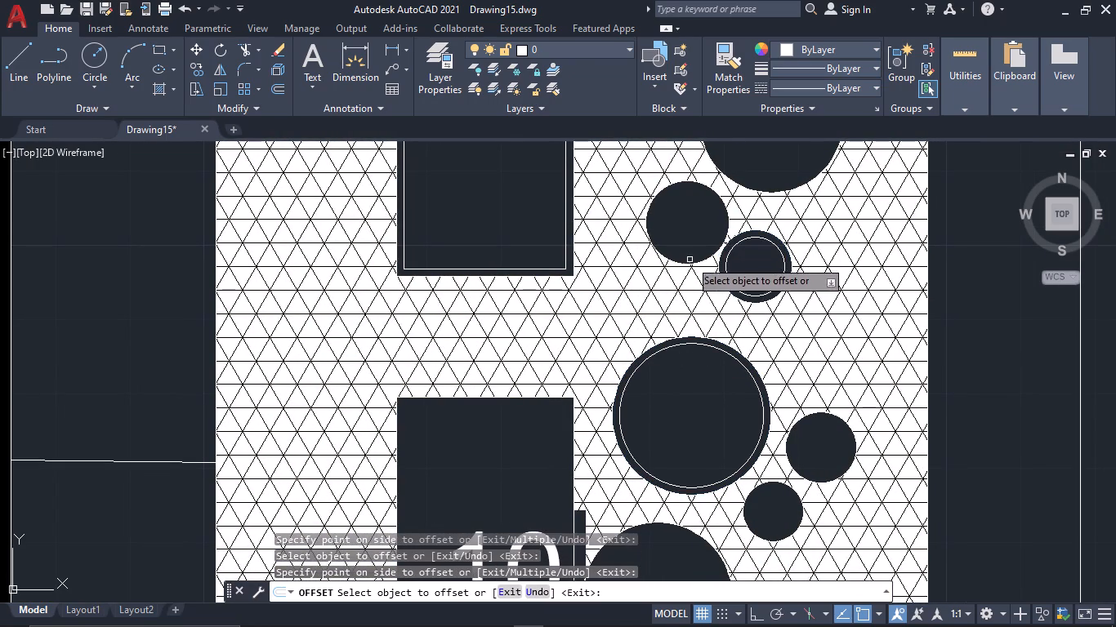
{"action": "left_click", "coordinate": [690, 262]}
{"action": "left_click", "coordinate": [690, 237]}
{"action": "middle_click_drag", "start_coordinate": [692, 236], "coordinate": [621, 293]}
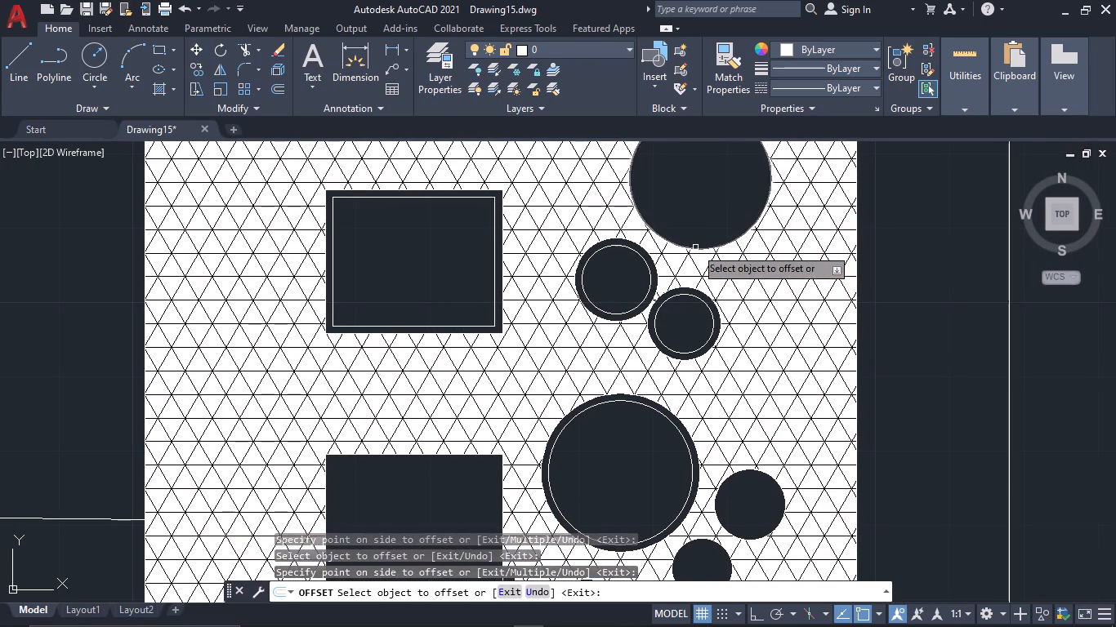
{"action": "left_click", "coordinate": [695, 247]}
{"action": "left_click", "coordinate": [695, 207]}
Offset three stepping circles 1" inward: the two small ones beside rectangle 10 and the large one touching its thin side strip.
{"action": "middle_click_drag", "start_coordinate": [713, 409], "coordinate": [641, 193]}
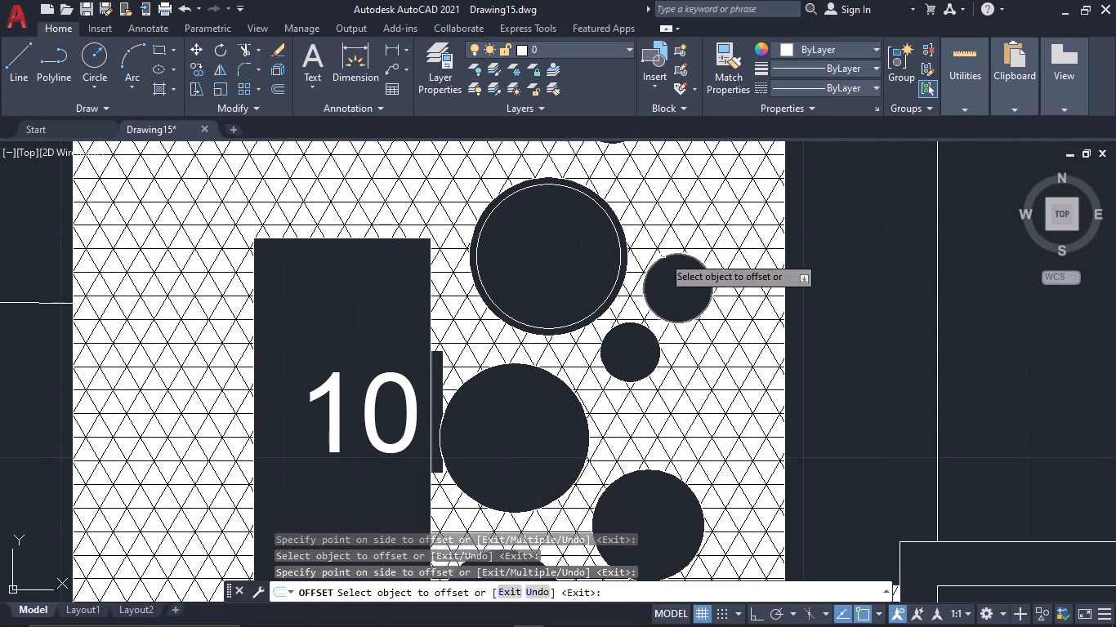
{"action": "left_click", "coordinate": [663, 256]}
{"action": "left_click", "coordinate": [675, 273]}
{"action": "left_click", "coordinate": [618, 377]}
{"action": "left_click", "coordinate": [630, 353]}
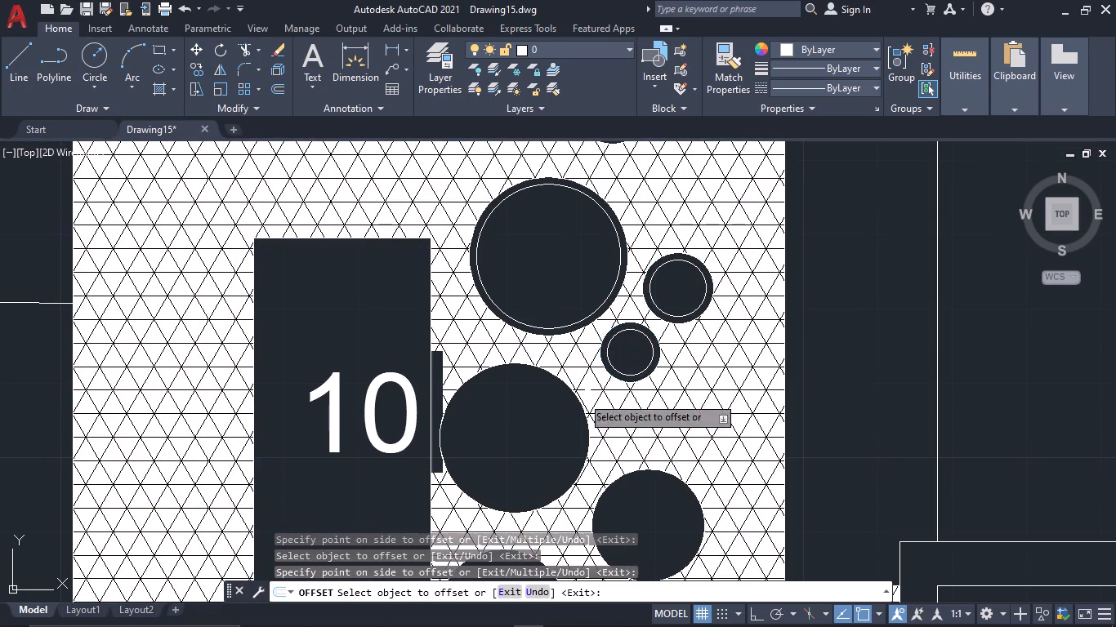
{"action": "left_click", "coordinate": [575, 394]}
{"action": "left_click", "coordinate": [543, 411]}
Offset the two stepping circles near the lower end of rectangle 10 inward by 1".
{"action": "middle_click_drag", "start_coordinate": [619, 444], "coordinate": [618, 292]}
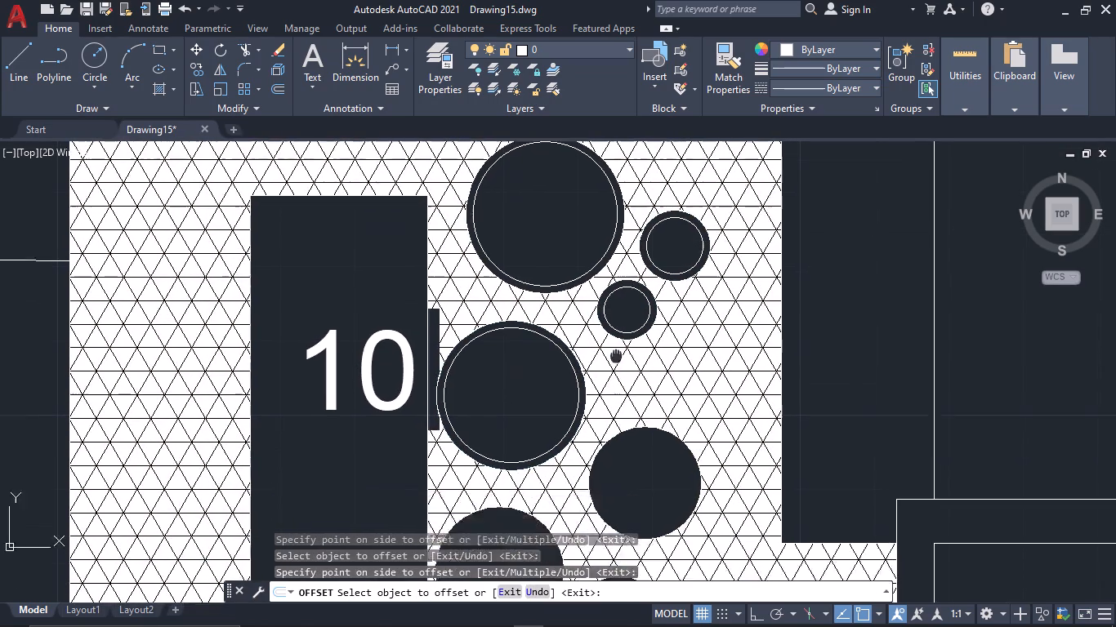
{"action": "middle_click_drag", "start_coordinate": [618, 292], "coordinate": [618, 273]}
{"action": "left_click_drag", "start_coordinate": [628, 407], "coordinate": [628, 395]}
{"action": "left_click", "coordinate": [634, 375]}
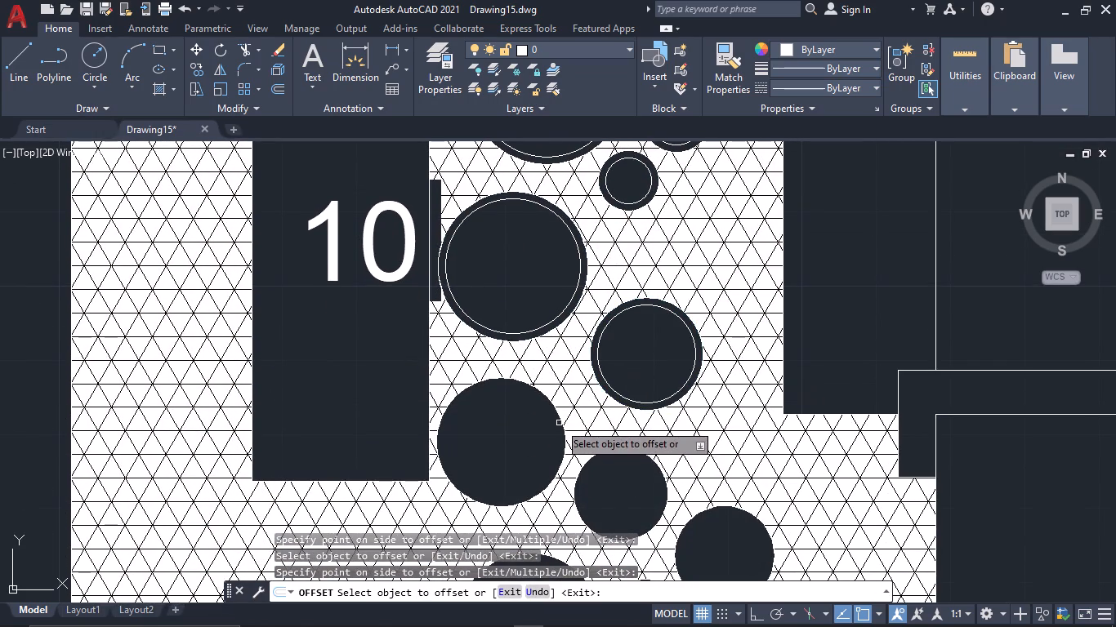
{"action": "left_click", "coordinate": [559, 423]}
{"action": "left_click", "coordinate": [558, 418]}
{"action": "left_click", "coordinate": [538, 430]}
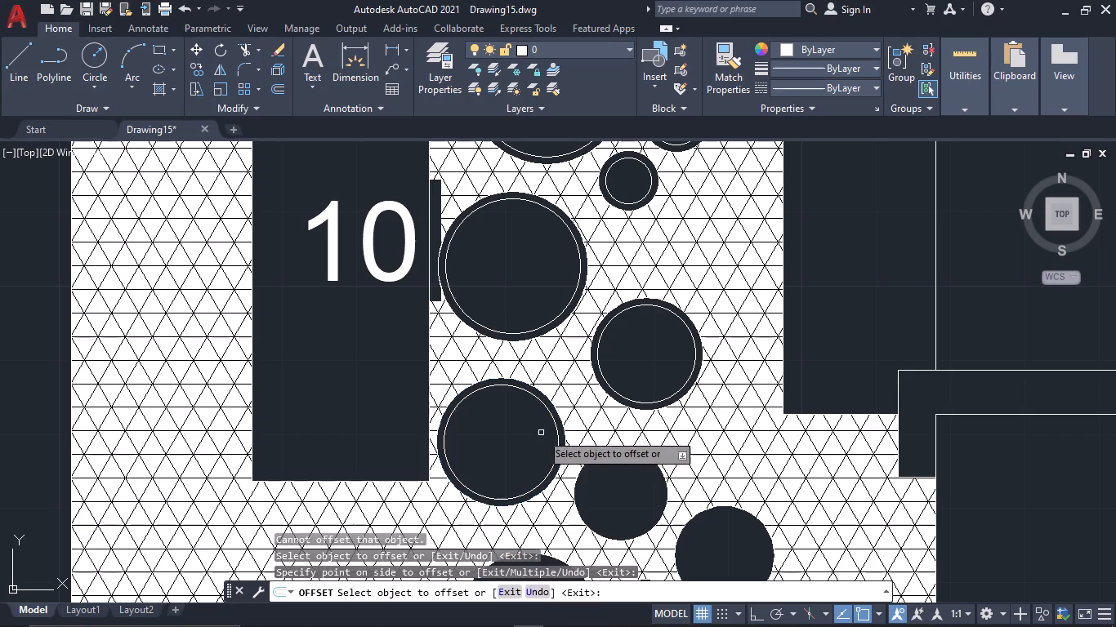
Offset the four lowest stepping circles 1" inward, including the large one beside the lower small rectangle, and end Offset.
{"action": "middle_click_drag", "start_coordinate": [577, 441], "coordinate": [560, 313]}
{"action": "left_click", "coordinate": [584, 407]}
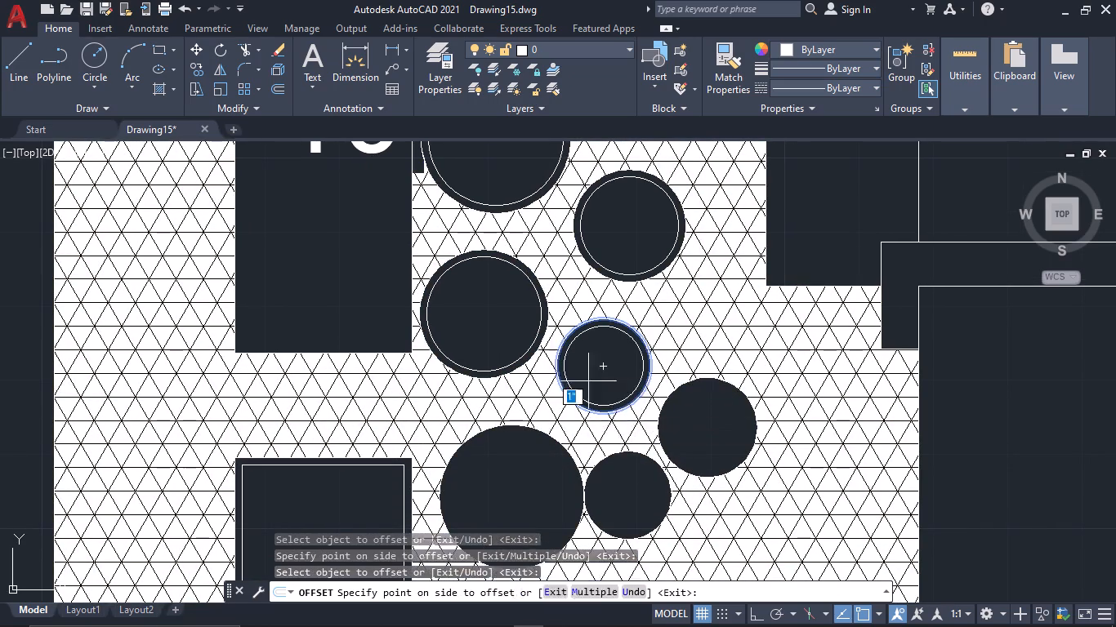
{"action": "left_click", "coordinate": [592, 366]}
{"action": "left_click", "coordinate": [565, 451]}
{"action": "left_click", "coordinate": [530, 466]}
{"action": "middle_click_drag", "start_coordinate": [577, 477], "coordinate": [578, 474]}
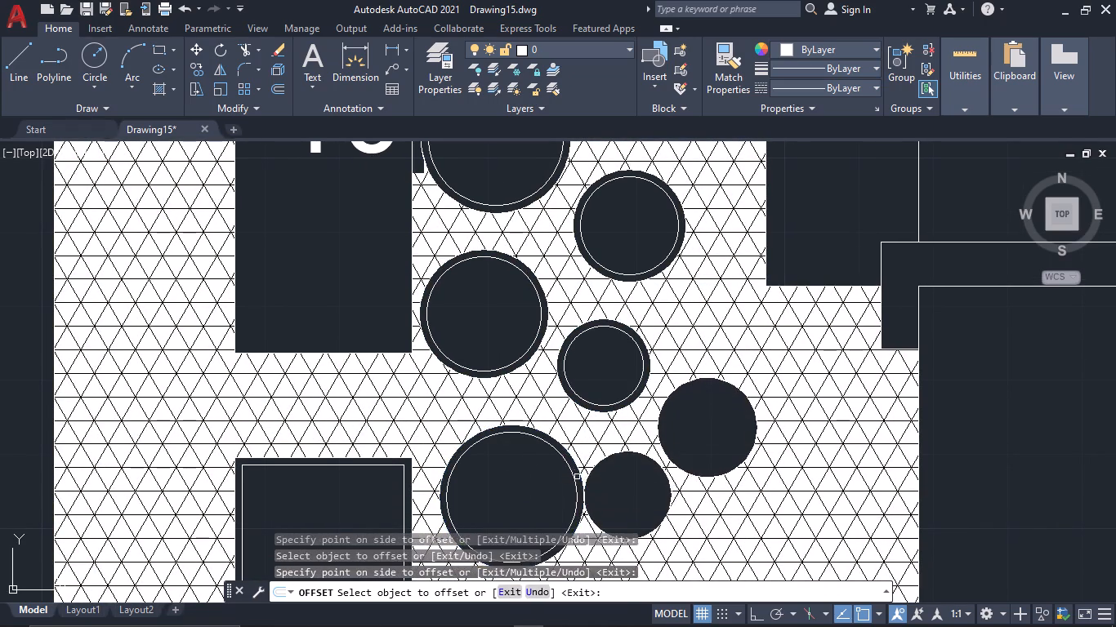
{"action": "middle_click_drag", "start_coordinate": [578, 474], "coordinate": [572, 302]}
{"action": "left_click", "coordinate": [606, 362]}
{"action": "left_click", "coordinate": [612, 331]}
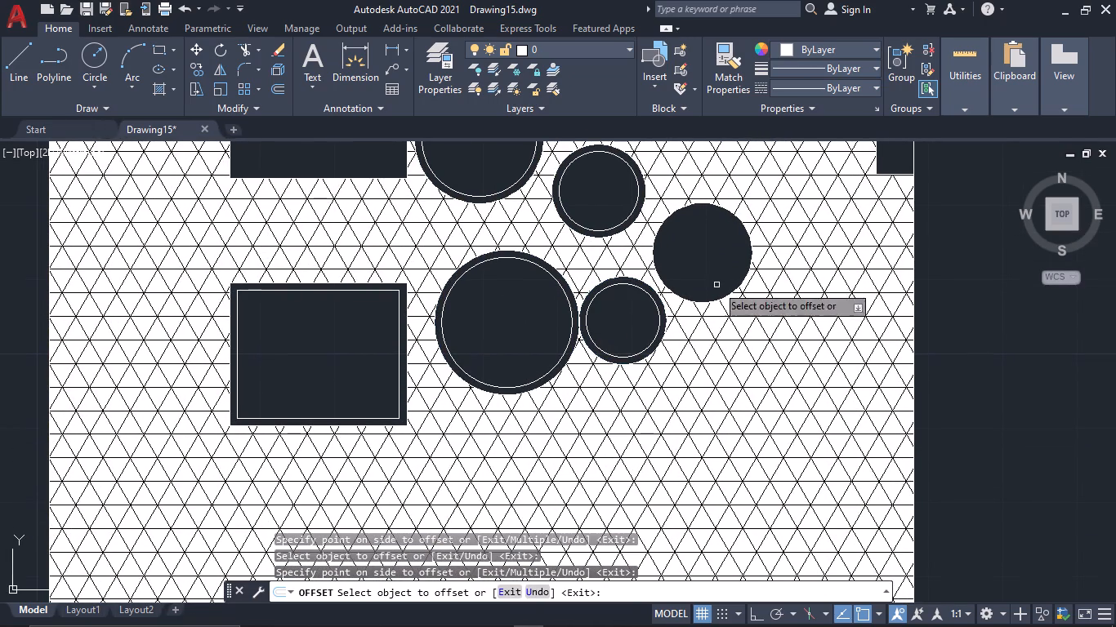
{"action": "left_click", "coordinate": [715, 299]}
{"action": "left_click", "coordinate": [714, 255]}
{"action": "key", "text": "Escape"}
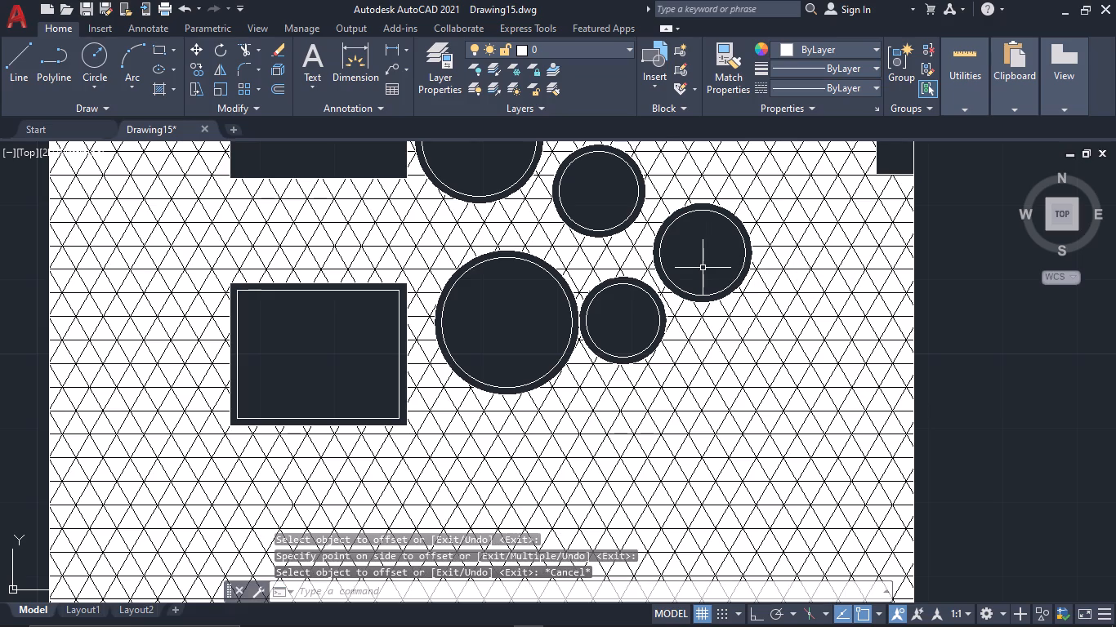
Hatch the border bands of the lower small rectangle and the three lowest stepping circles with a Solid fill in colour 0,0,0.
{"action": "type", "text": "h"}
{"action": "key", "text": "space"}
{"action": "left_click", "coordinate": [447, 51]}
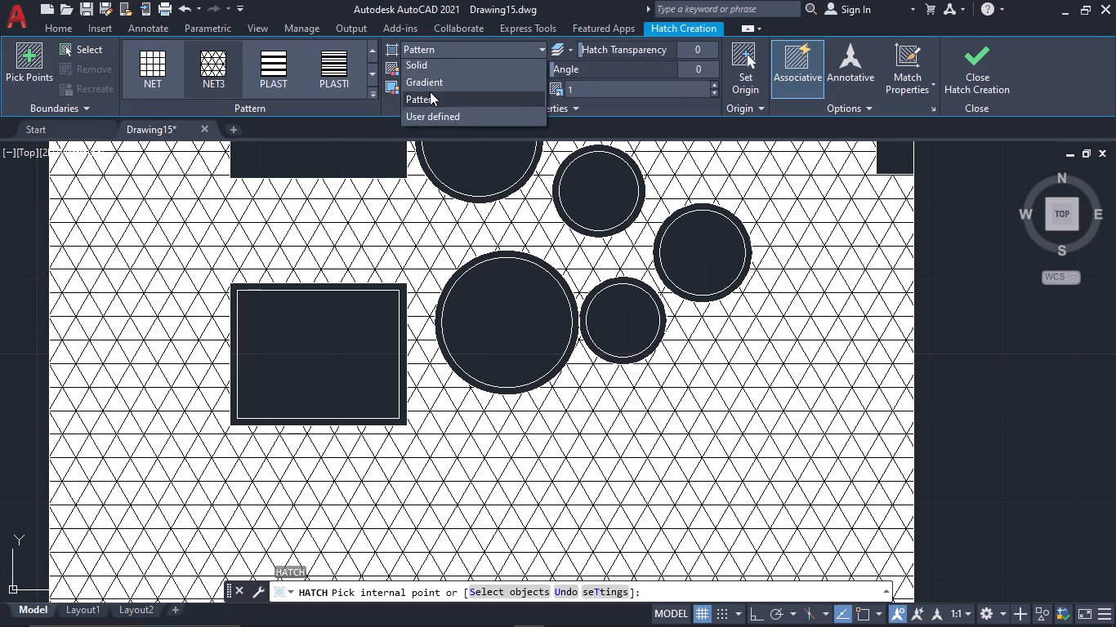
{"action": "left_click", "coordinate": [427, 73]}
{"action": "scroll", "coordinate": [383, 303], "scroll_direction": "up", "scroll_amount": 3}
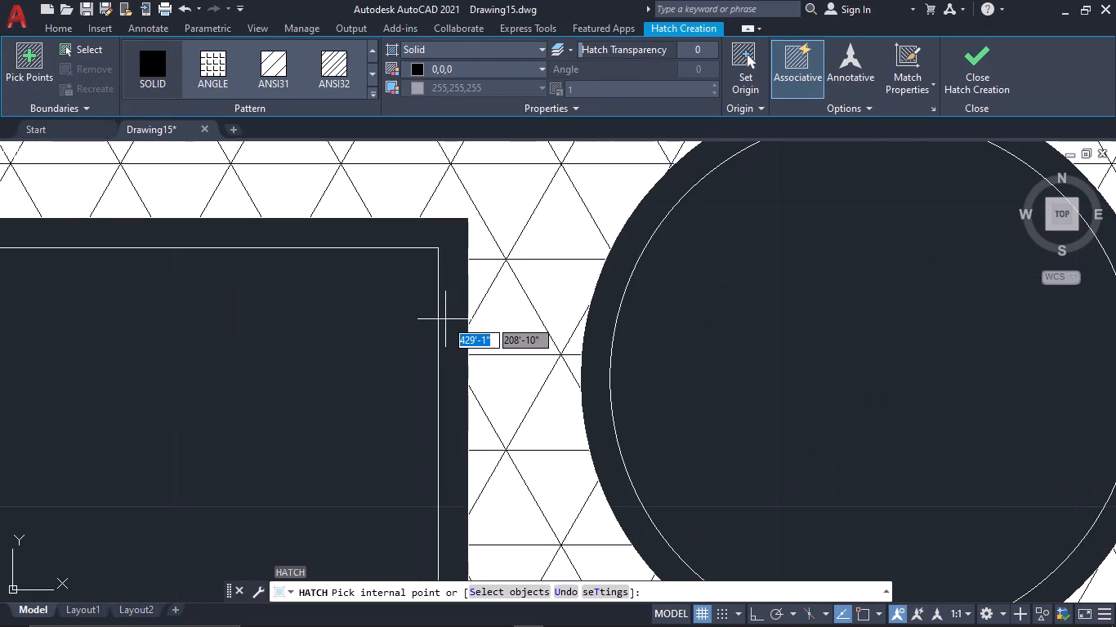
{"action": "left_click", "coordinate": [453, 323]}
{"action": "left_click", "coordinate": [587, 373]}
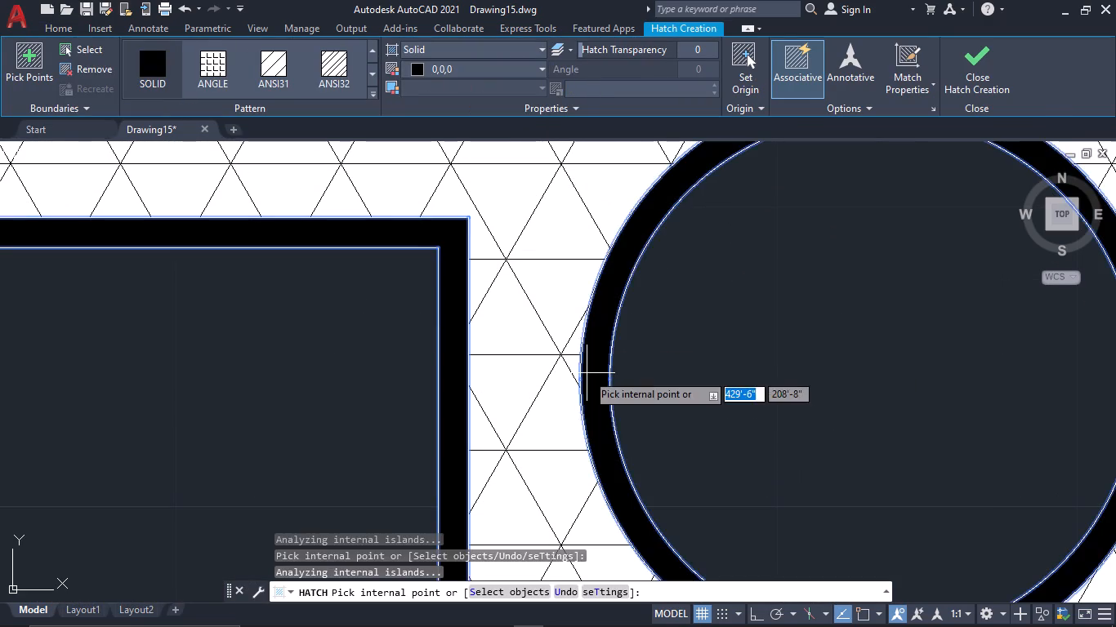
{"action": "scroll", "coordinate": [672, 367], "scroll_direction": "down", "scroll_amount": 3}
{"action": "middle_click_drag", "start_coordinate": [676, 363], "coordinate": [184, 353]}
{"action": "scroll", "coordinate": [295, 367], "scroll_direction": "up", "scroll_amount": 2}
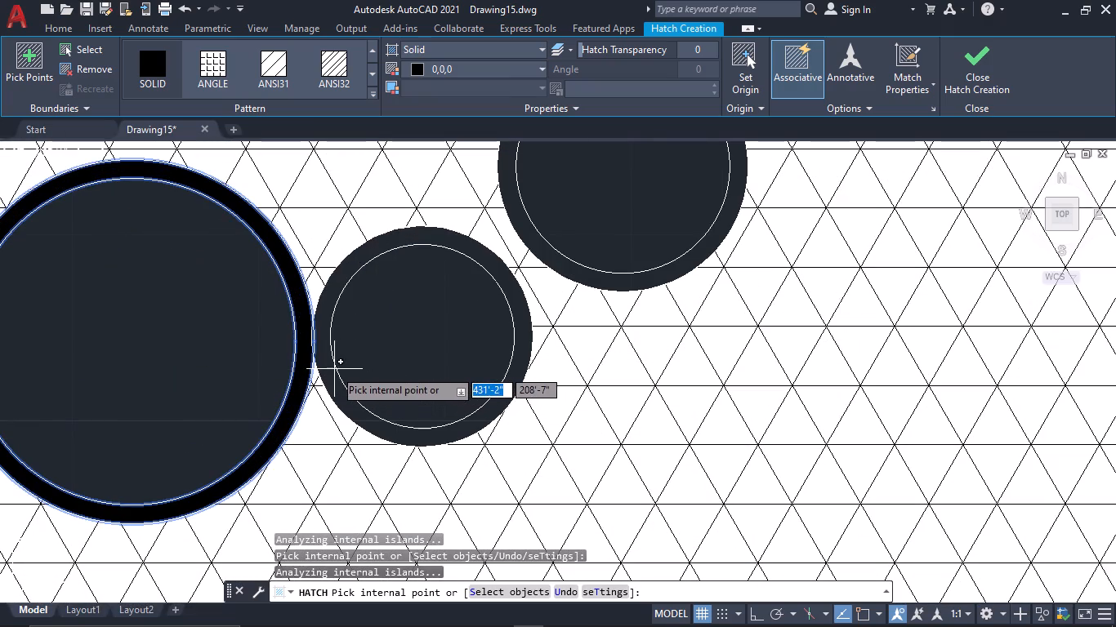
{"action": "left_click", "coordinate": [332, 368]}
{"action": "left_click", "coordinate": [574, 276]}
Solid-fill the border bands of the two next circles up, including the one beside the lower end of rectangle 10.
{"action": "middle_click_drag", "start_coordinate": [555, 249], "coordinate": [575, 451]}
{"action": "scroll", "coordinate": [575, 451], "scroll_direction": "down", "scroll_amount": 1}
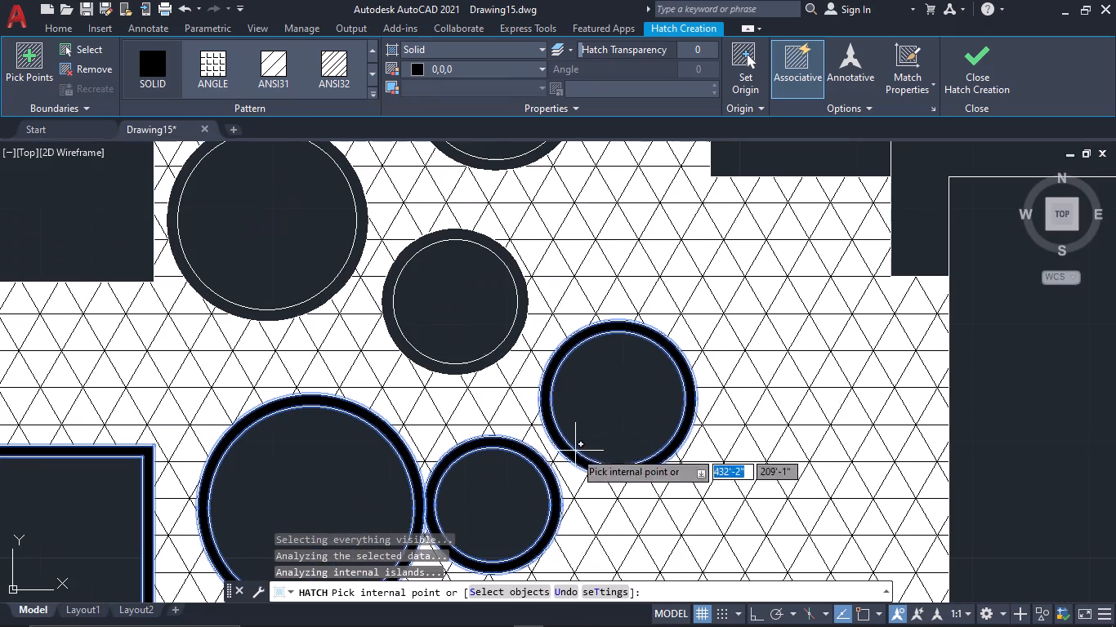
{"action": "left_click", "coordinate": [499, 359]}
{"action": "middle_click_drag", "start_coordinate": [365, 293], "coordinate": [428, 376]}
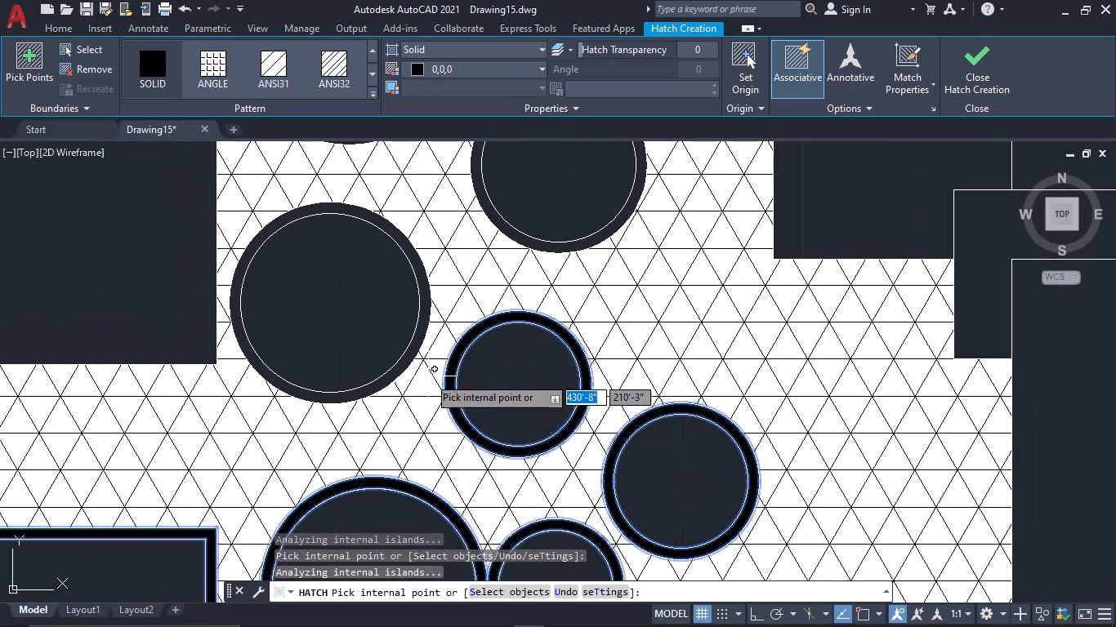
{"action": "left_click", "coordinate": [413, 349]}
Solid-fill the border bands of the medium circle above those and the large circle touching rectangle 10's side strip.
{"action": "middle_click_drag", "start_coordinate": [435, 254], "coordinate": [434, 385]}
{"action": "left_click", "coordinate": [486, 349]}
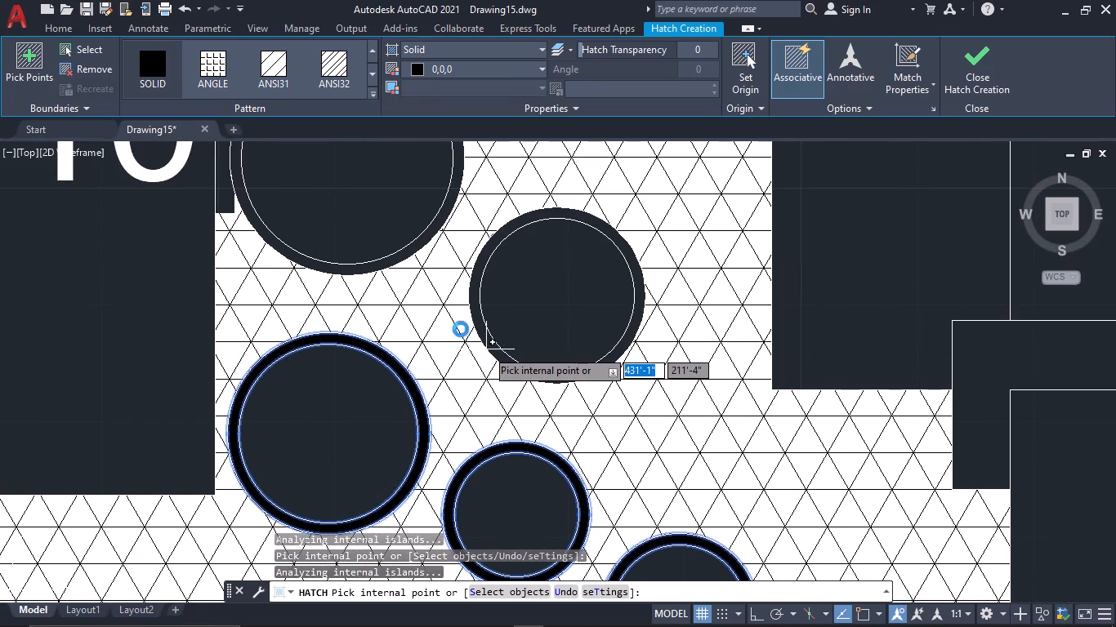
{"action": "middle_click_drag", "start_coordinate": [429, 267], "coordinate": [471, 391]}
{"action": "left_click", "coordinate": [636, 325]}
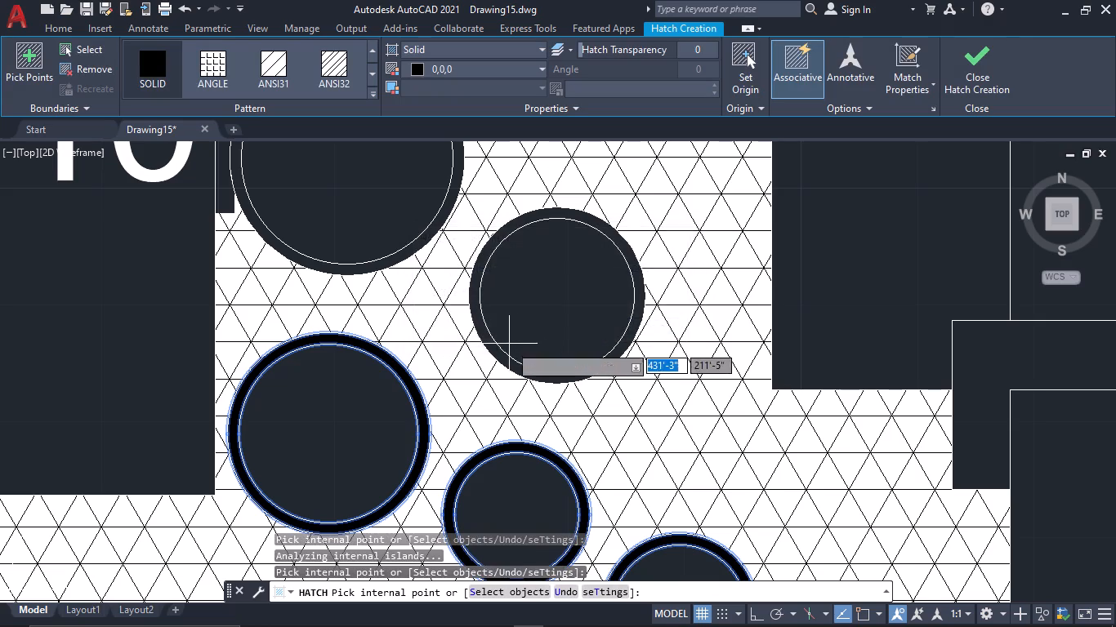
{"action": "scroll", "coordinate": [493, 352], "scroll_direction": "up", "scroll_amount": 2}
{"action": "left_click", "coordinate": [489, 348]}
{"action": "middle_click_drag", "start_coordinate": [438, 279], "coordinate": [505, 531]}
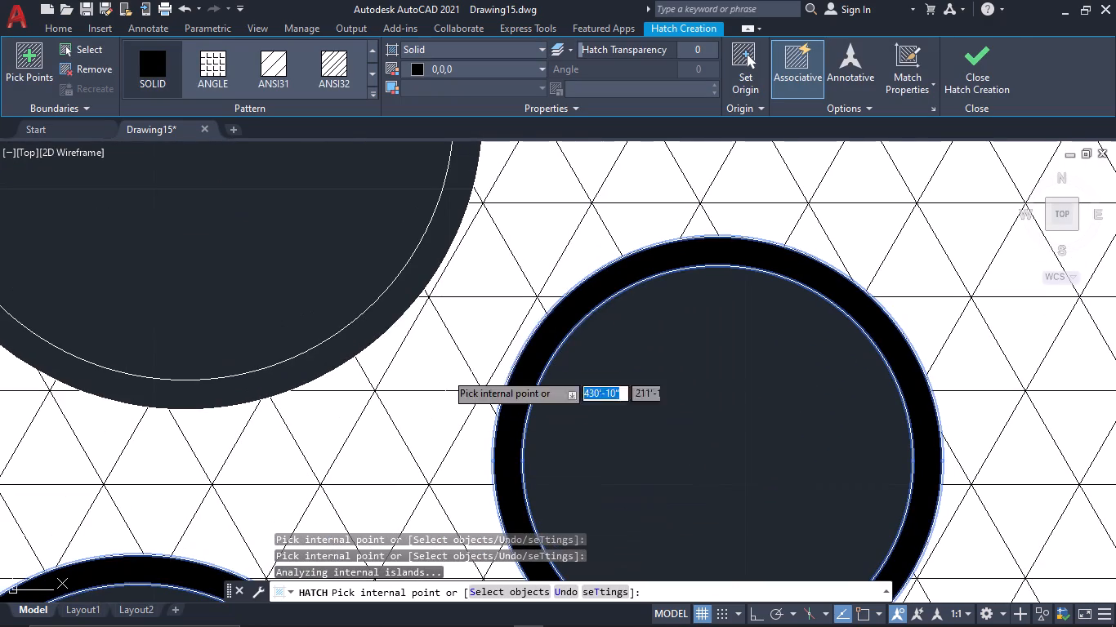
{"action": "left_click", "coordinate": [379, 293]}
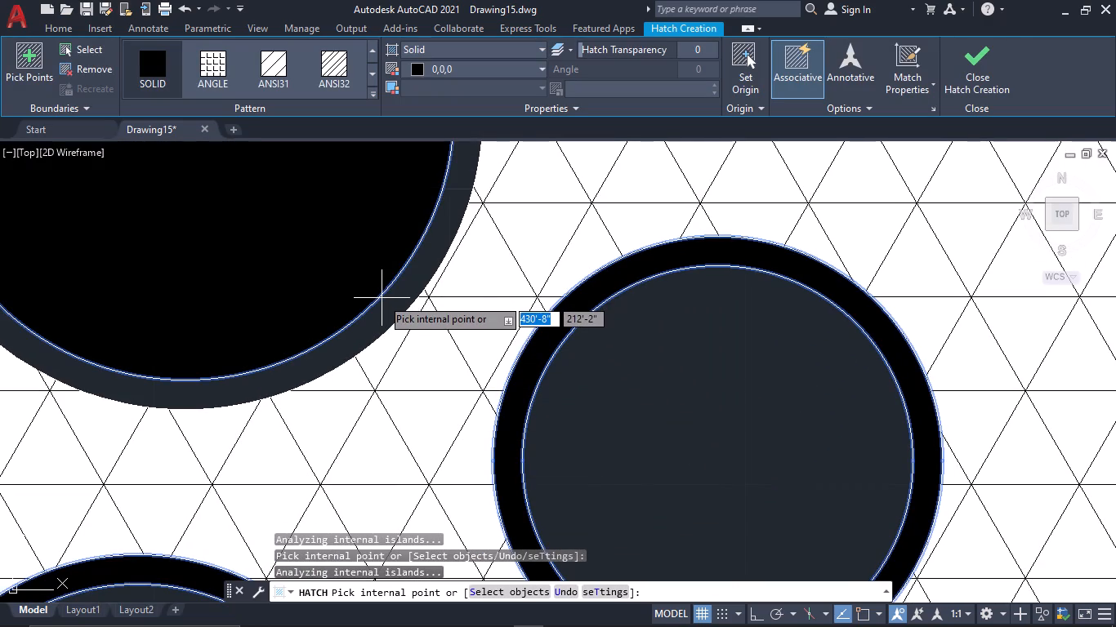
{"action": "left_click", "coordinate": [403, 320]}
{"action": "left_click", "coordinate": [395, 311]}
Solid-fill the border bands of the two small circles and the large circle beside the upper part of rectangle 10.
{"action": "middle_click_drag", "start_coordinate": [375, 284], "coordinate": [448, 416]}
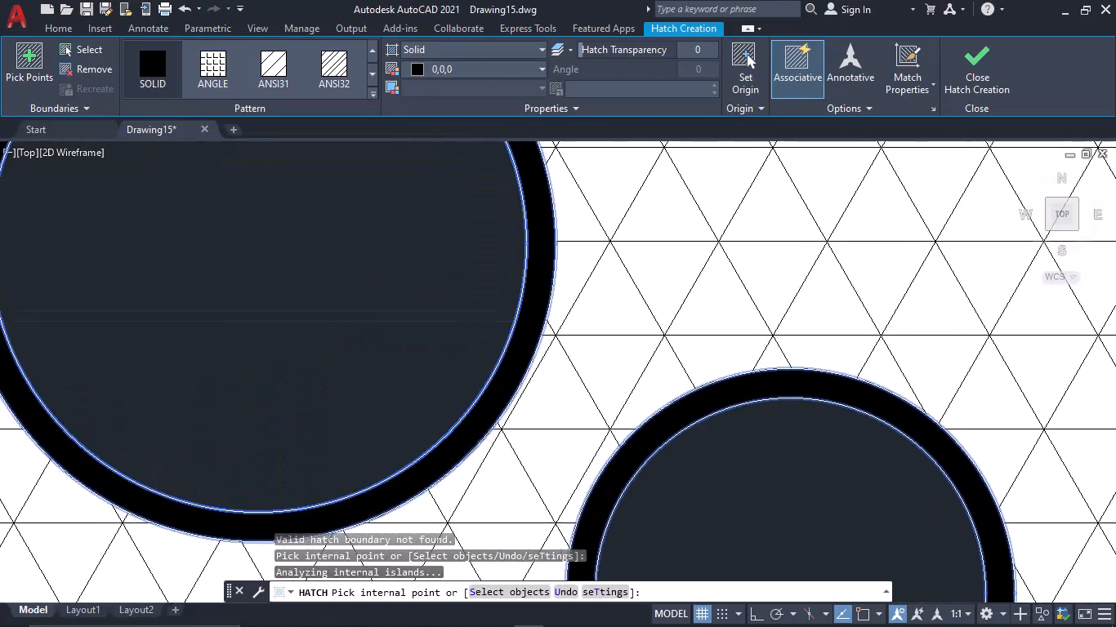
{"action": "scroll", "coordinate": [448, 416], "scroll_direction": "down", "scroll_amount": 2}
{"action": "scroll", "coordinate": [515, 251], "scroll_direction": "up", "scroll_amount": 3}
{"action": "left_click", "coordinate": [549, 238]}
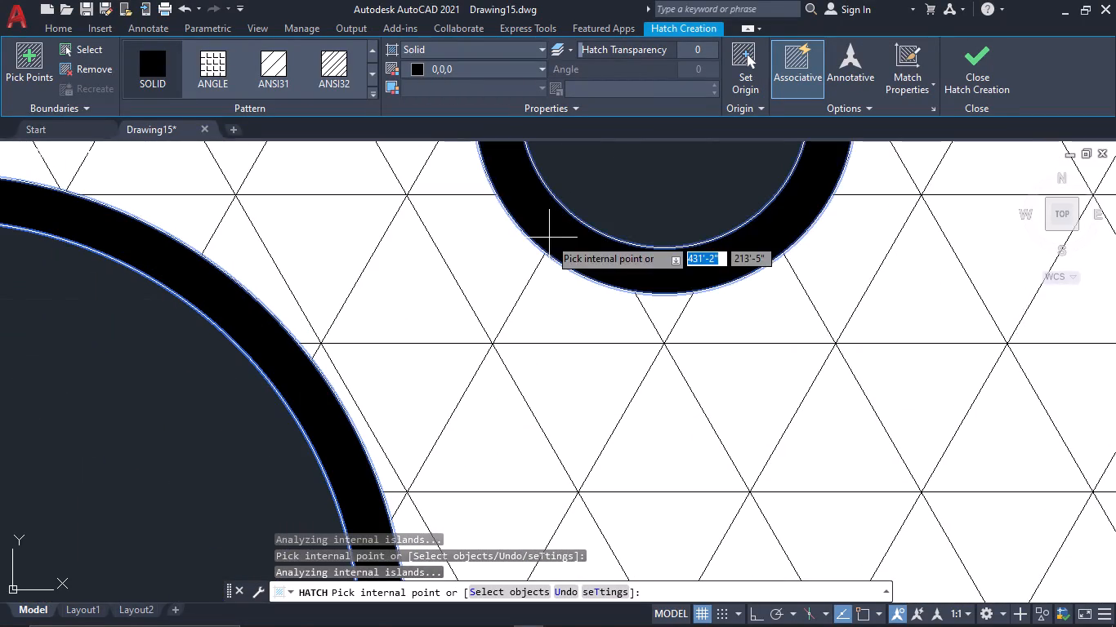
{"action": "middle_click_drag", "start_coordinate": [551, 258], "coordinate": [489, 450]}
{"action": "scroll", "coordinate": [490, 449], "scroll_direction": "down", "scroll_amount": 2}
{"action": "left_click", "coordinate": [594, 296]}
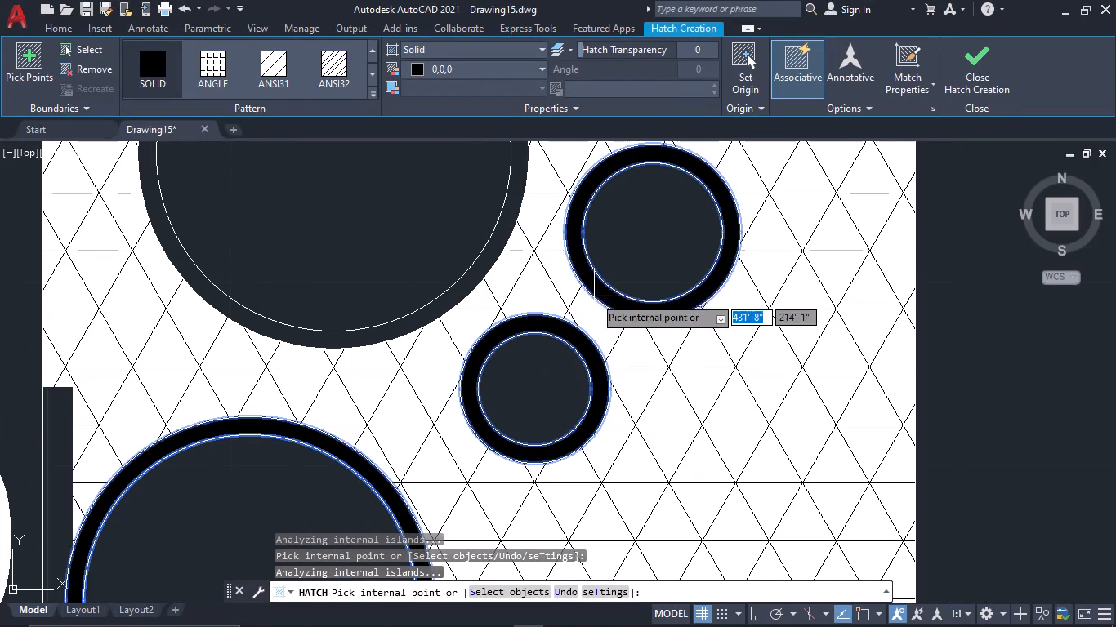
{"action": "left_click", "coordinate": [471, 283]}
Solid-fill the border bands of the upper small rectangle and the two small circles beside it.
{"action": "scroll", "coordinate": [293, 390], "scroll_direction": "down", "scroll_amount": 2}
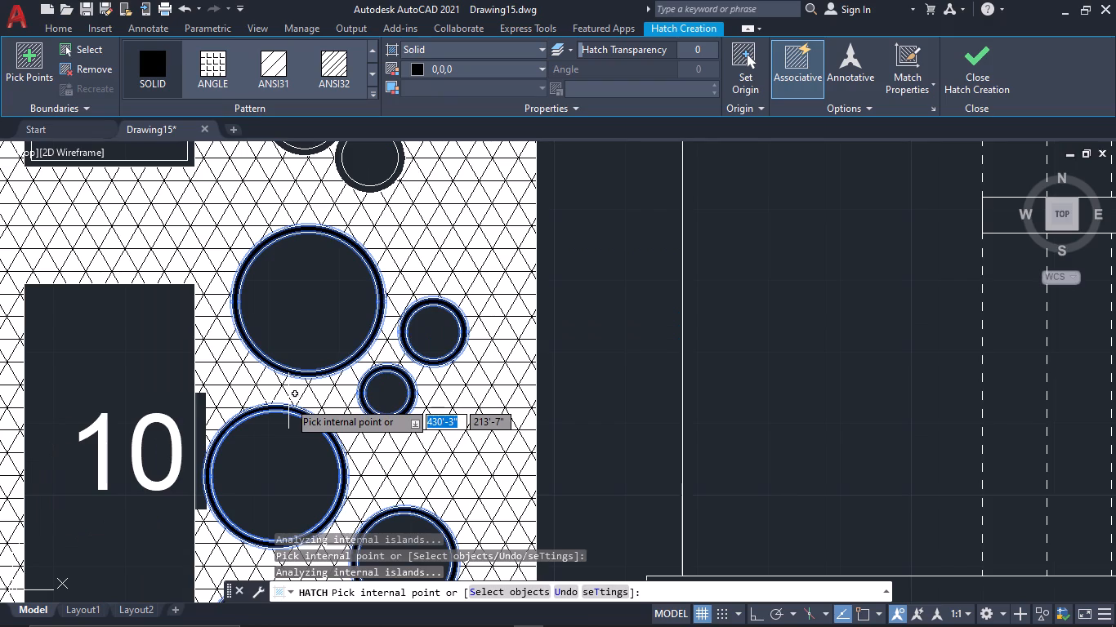
{"action": "middle_click_drag", "start_coordinate": [185, 225], "coordinate": [347, 433]}
{"action": "scroll", "coordinate": [347, 433], "scroll_direction": "up", "scroll_amount": 2}
{"action": "left_click", "coordinate": [348, 290]}
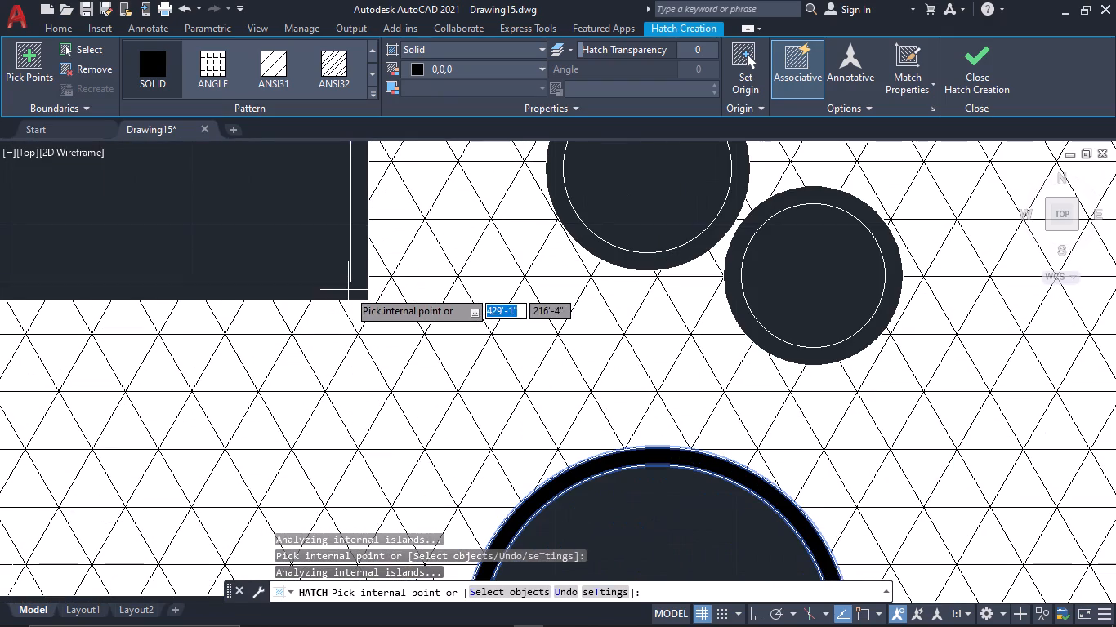
{"action": "left_click", "coordinate": [635, 262]}
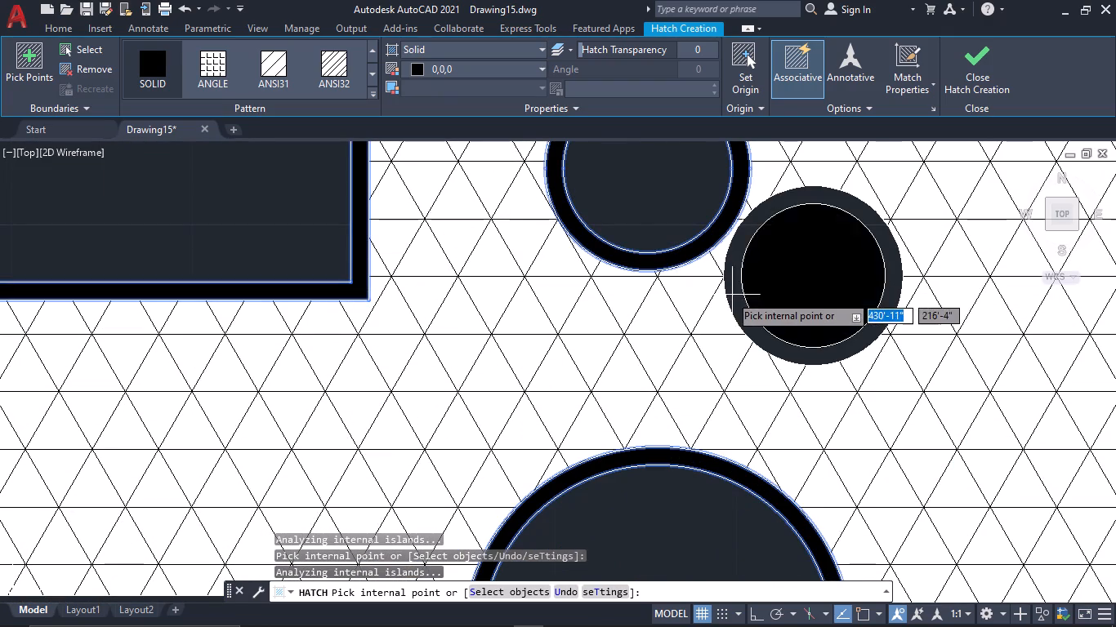
{"action": "left_click", "coordinate": [730, 293]}
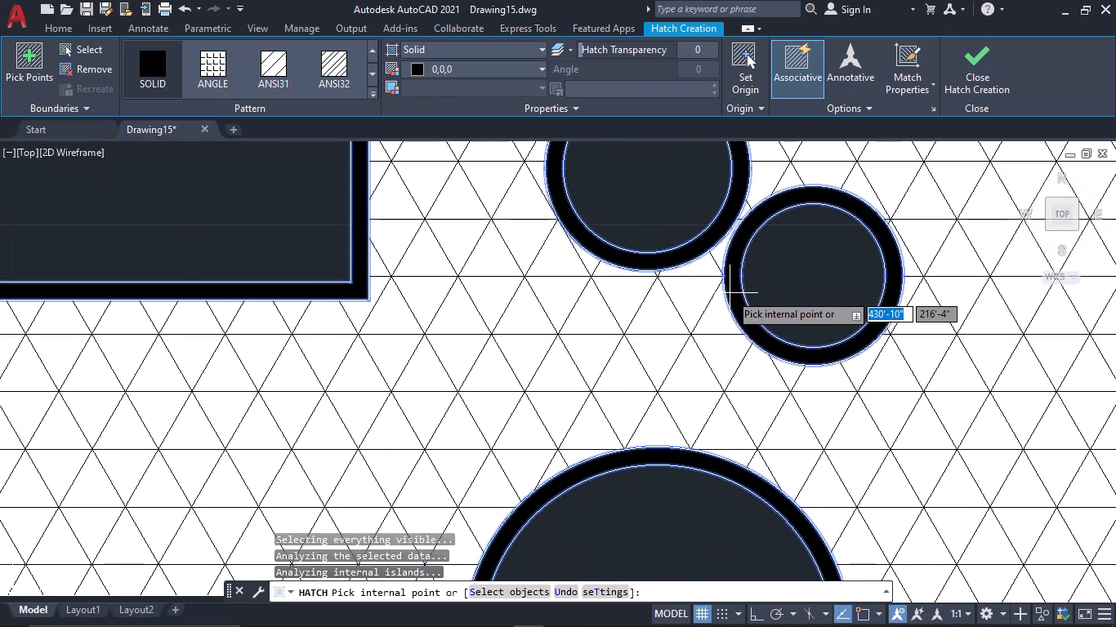
Solid-fill the border band of the topmost large circle, check the remaining borders, and end the hatch.
{"action": "scroll", "coordinate": [727, 294], "scroll_direction": "down", "scroll_amount": 2}
{"action": "middle_click_drag", "start_coordinate": [779, 178], "coordinate": [682, 415]}
{"action": "scroll", "coordinate": [609, 376], "scroll_direction": "up", "scroll_amount": 3}
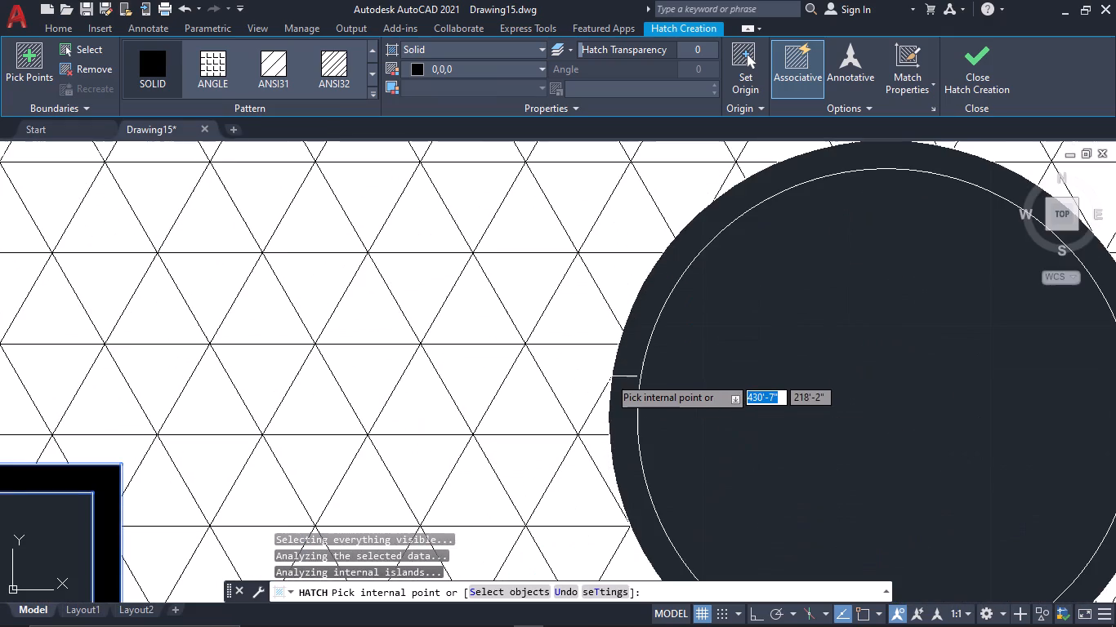
{"action": "left_click", "coordinate": [621, 375]}
{"action": "scroll", "coordinate": [627, 390], "scroll_direction": "down", "scroll_amount": 3}
{"action": "middle_click_drag", "start_coordinate": [631, 402], "coordinate": [653, 206]}
{"action": "scroll", "coordinate": [627, 304], "scroll_direction": "down", "scroll_amount": 4}
{"action": "middle_click_drag", "start_coordinate": [508, 434], "coordinate": [502, 403]}
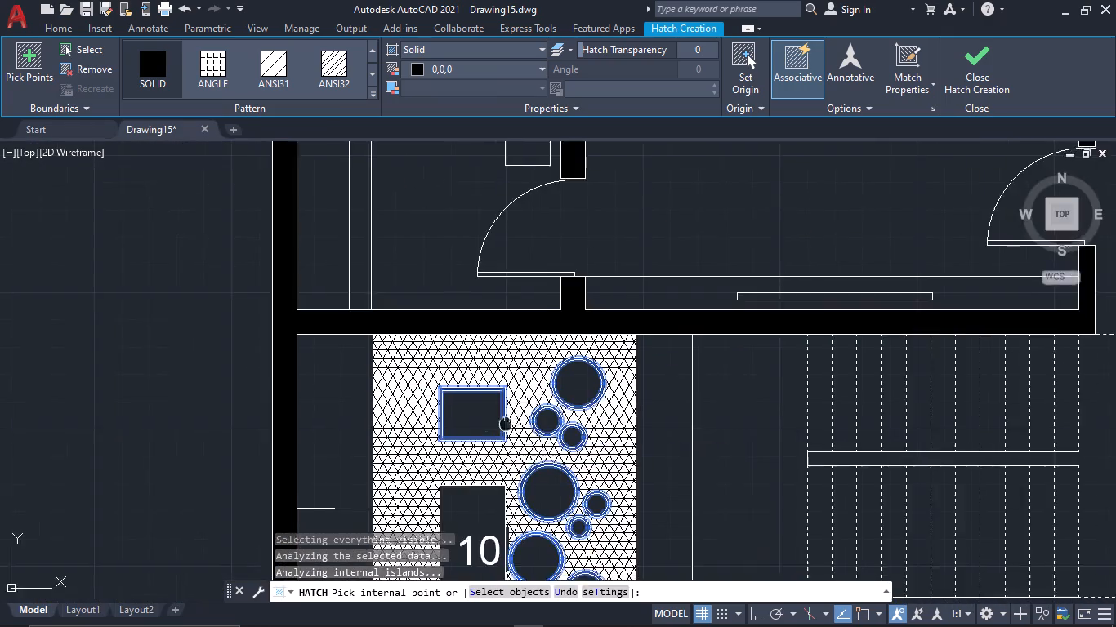
{"action": "middle_click_drag", "start_coordinate": [502, 403], "coordinate": [546, 252]}
{"action": "scroll", "coordinate": [530, 447], "scroll_direction": "up", "scroll_amount": 3}
{"action": "middle_click_drag", "start_coordinate": [556, 515], "coordinate": [556, 175]}
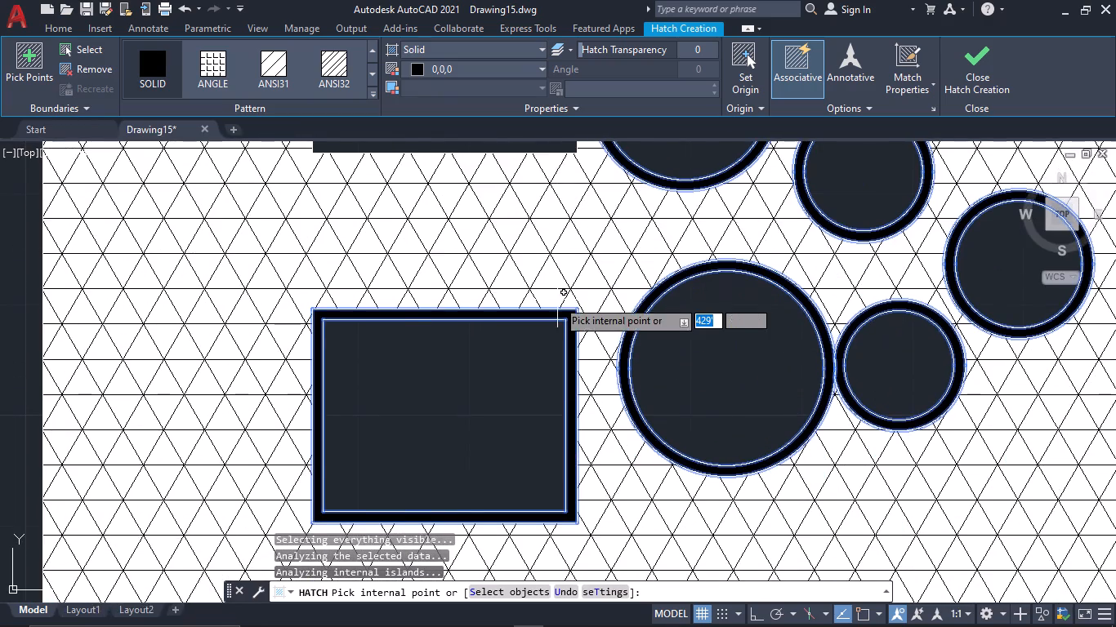
{"action": "scroll", "coordinate": [557, 300], "scroll_direction": "down", "scroll_amount": 1}
{"action": "middle_click_drag", "start_coordinate": [555, 223], "coordinate": [589, 447]}
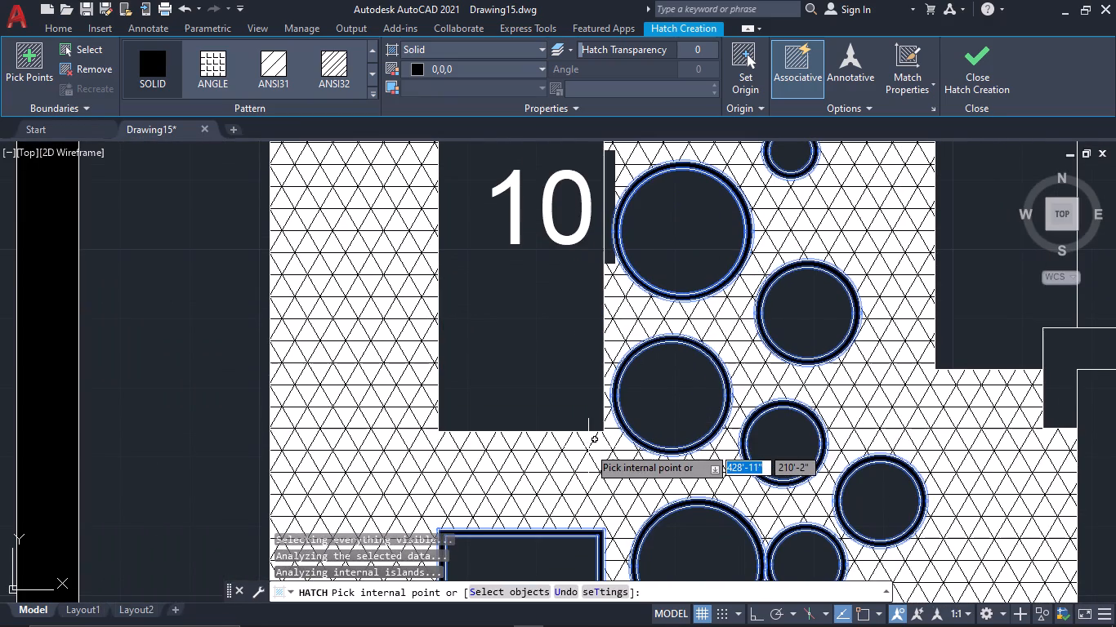
{"action": "key", "text": "Escape"}
Draw a diagonal line across room 5 from its inner north-west corner to its inner south-east corner.
{"action": "scroll", "coordinate": [635, 361], "scroll_direction": "down", "scroll_amount": 2}
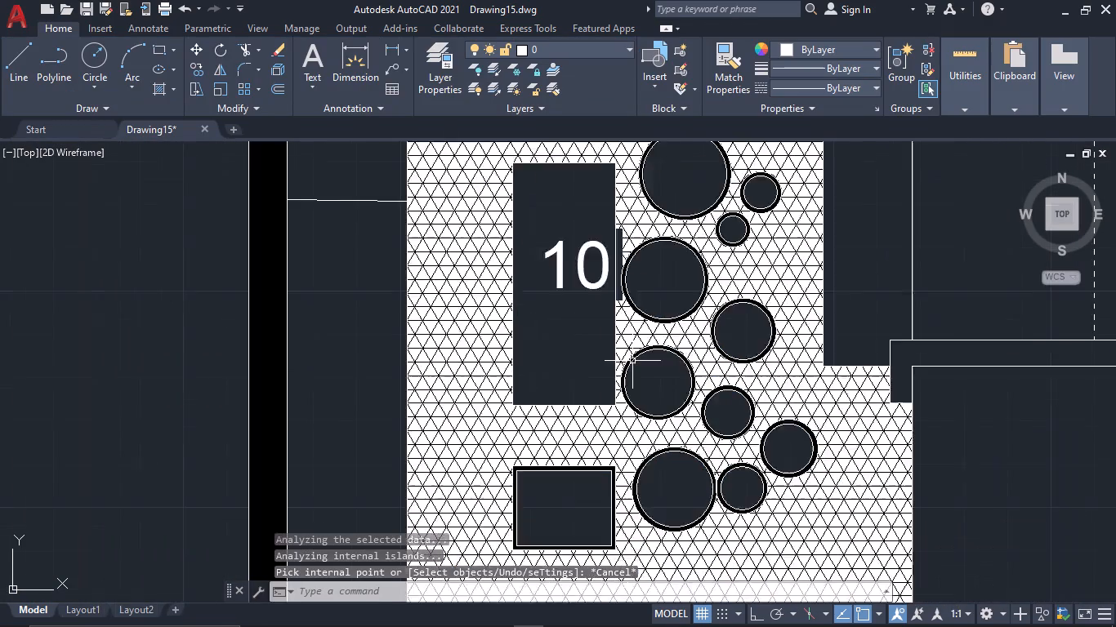
{"action": "scroll", "coordinate": [631, 312], "scroll_direction": "up", "scroll_amount": 3}
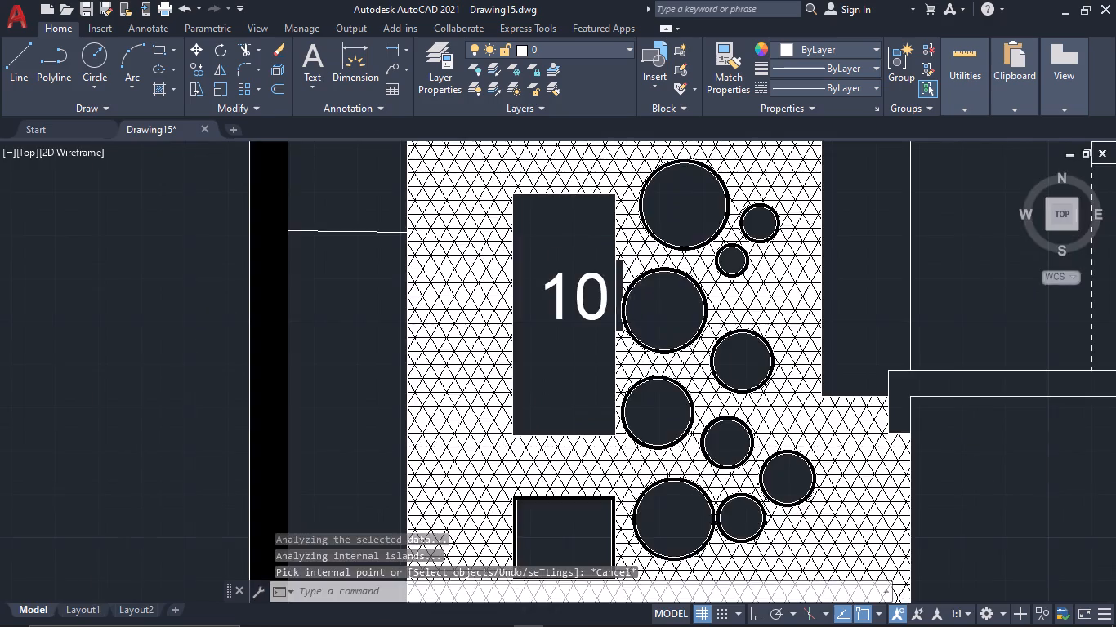
{"action": "scroll", "coordinate": [628, 313], "scroll_direction": "up", "scroll_amount": 1}
{"action": "scroll", "coordinate": [591, 319], "scroll_direction": "down", "scroll_amount": 6}
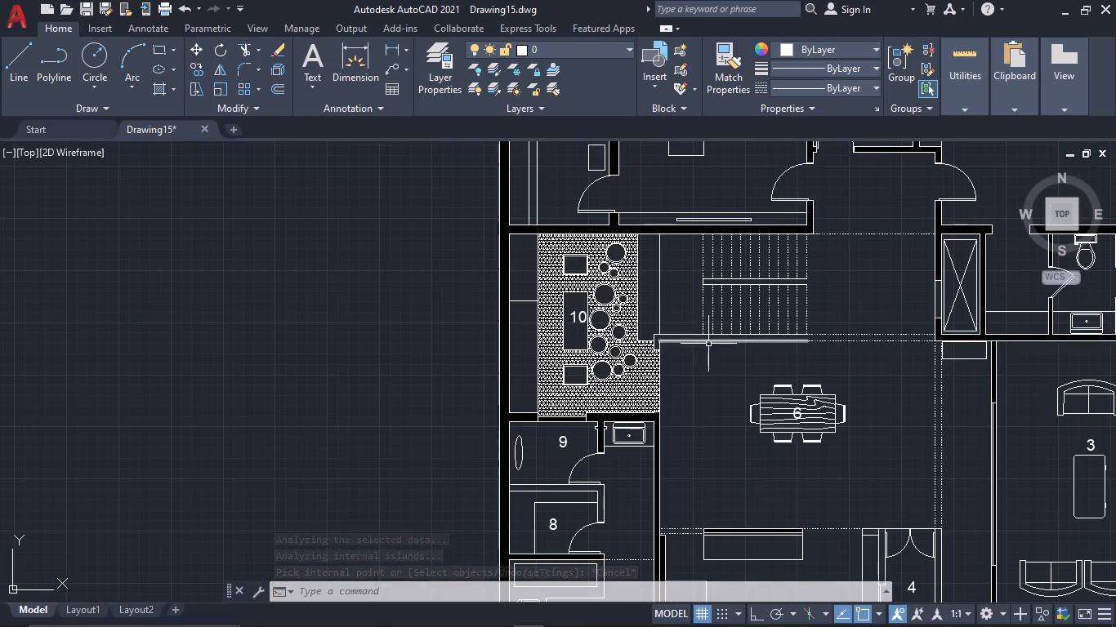
{"action": "middle_click_drag", "start_coordinate": [683, 303], "coordinate": [614, 251]}
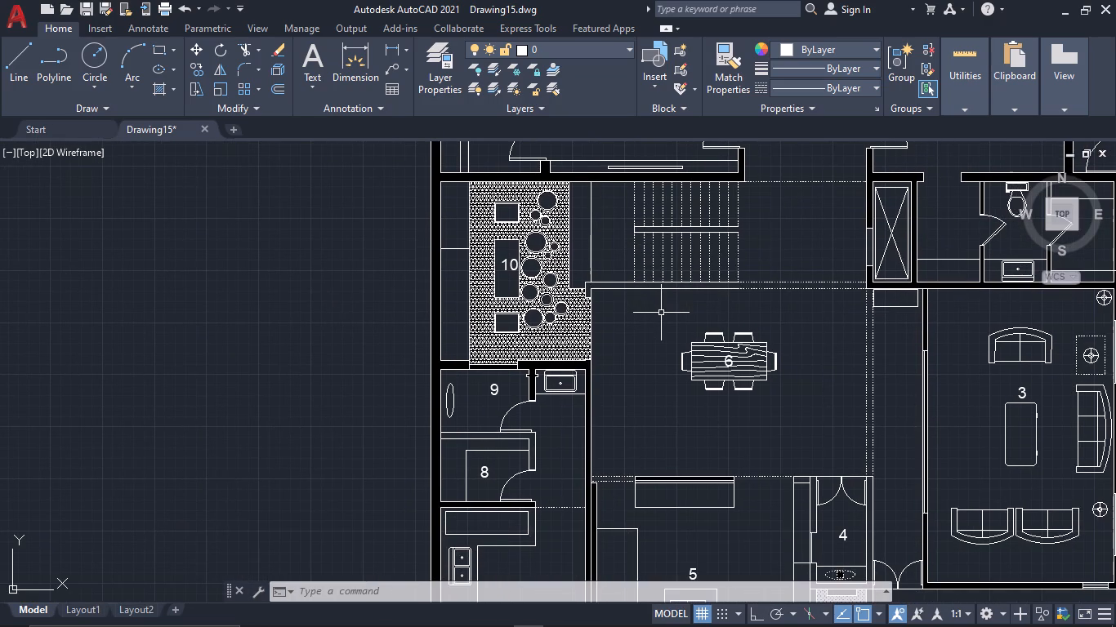
{"action": "type", "text": "l"}
{"action": "key", "text": "space"}
{"action": "middle_click_drag", "start_coordinate": [683, 389], "coordinate": [650, 326]}
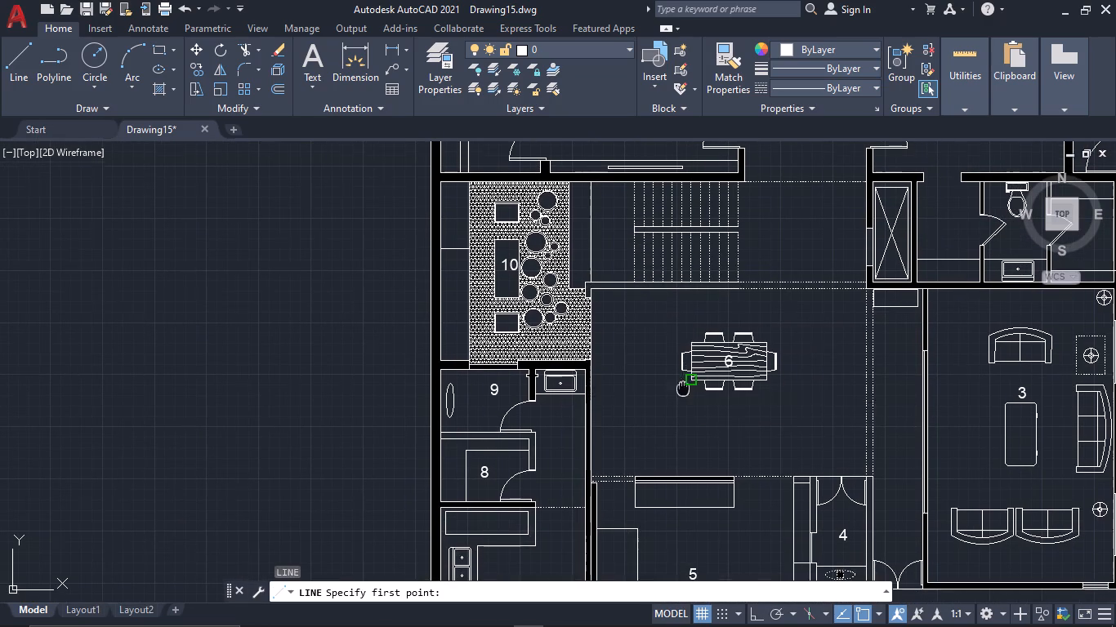
{"action": "middle_click_drag", "start_coordinate": [650, 326], "coordinate": [617, 263]}
{"action": "middle_click_drag", "start_coordinate": [672, 398], "coordinate": [614, 317]}
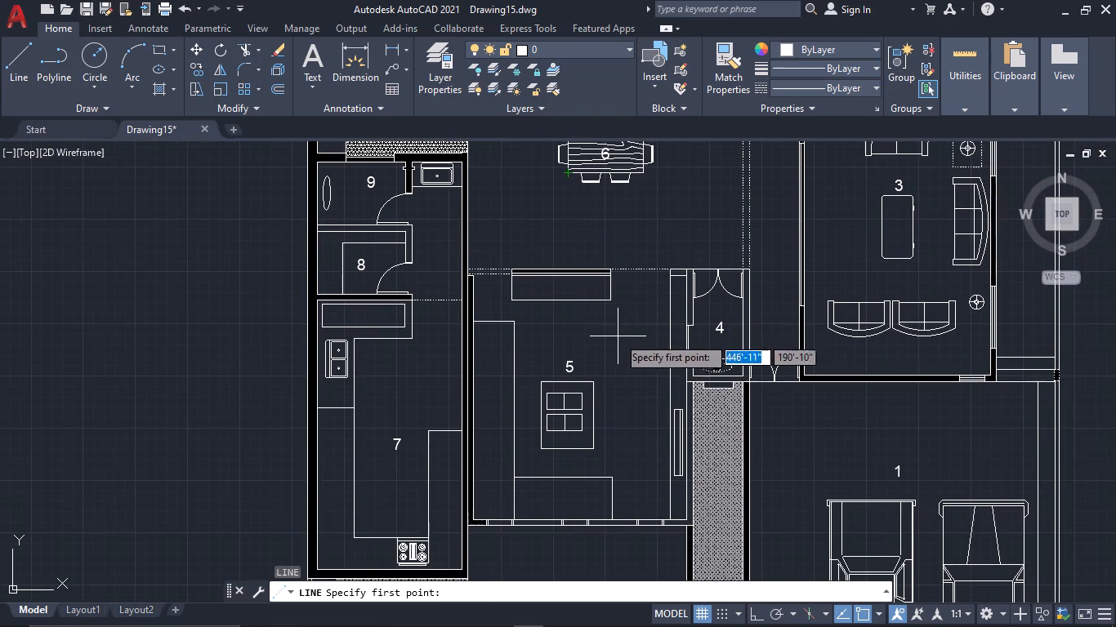
{"action": "scroll", "coordinate": [473, 286], "scroll_direction": "up", "scroll_amount": 1}
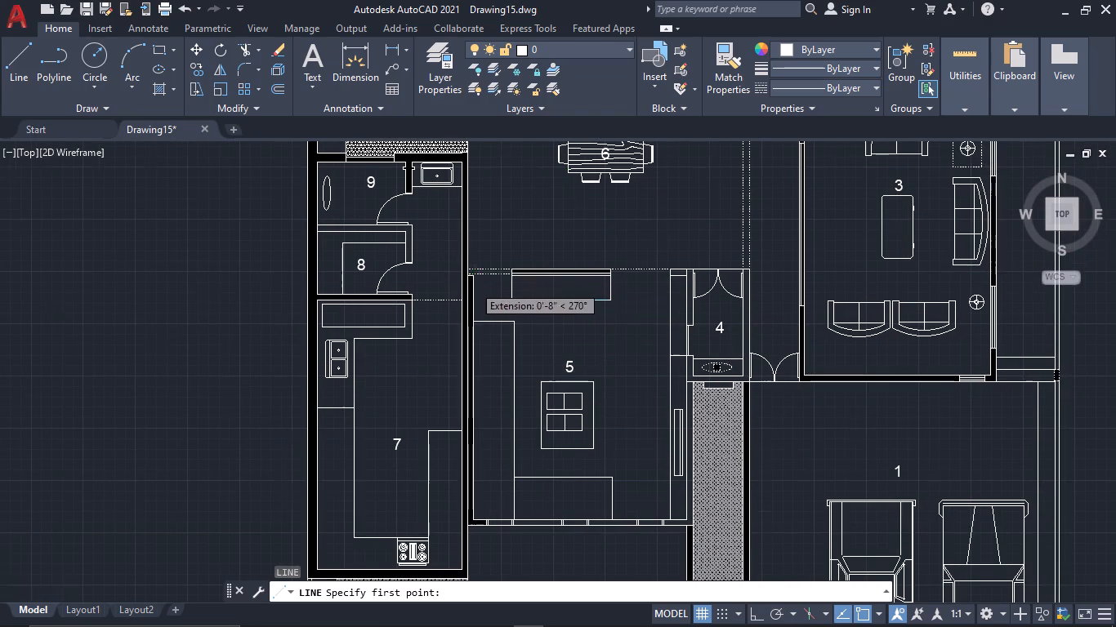
{"action": "scroll", "coordinate": [473, 286], "scroll_direction": "up", "scroll_amount": 2}
{"action": "left_click", "coordinate": [467, 242]}
{"action": "scroll", "coordinate": [721, 440], "scroll_direction": "down", "scroll_amount": 1}
{"action": "middle_click_drag", "start_coordinate": [721, 440], "coordinate": [541, 303]}
{"action": "middle_click_drag", "start_coordinate": [752, 503], "coordinate": [574, 214]}
{"action": "scroll", "coordinate": [752, 503], "scroll_direction": "down", "scroll_amount": 1}
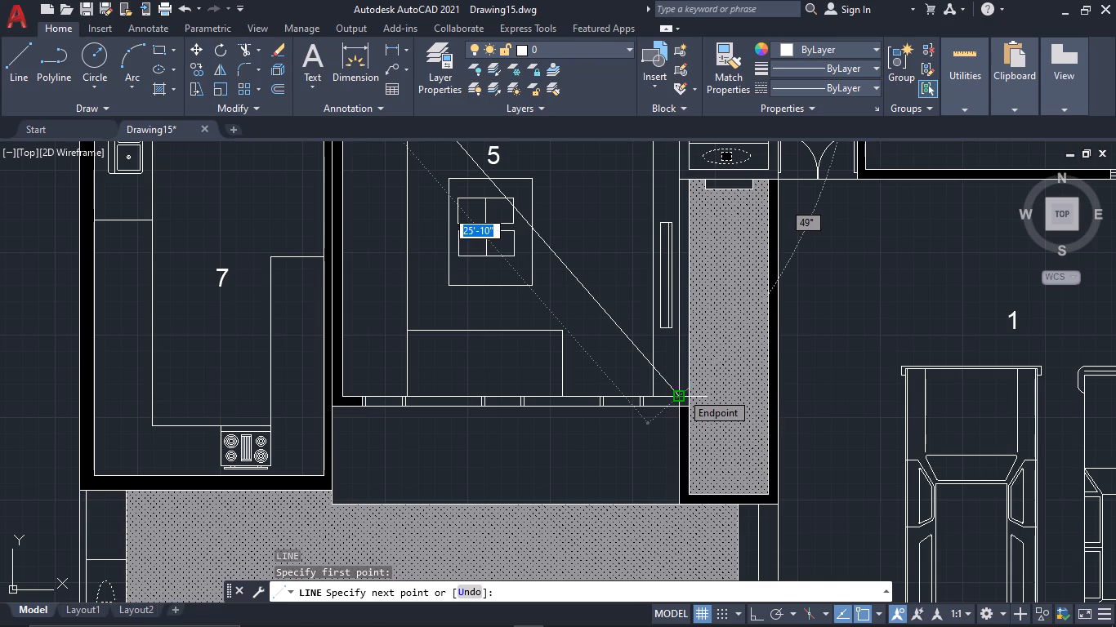
{"action": "left_click", "coordinate": [681, 392]}
{"action": "scroll", "coordinate": [681, 389], "scroll_direction": "up", "scroll_amount": 4}
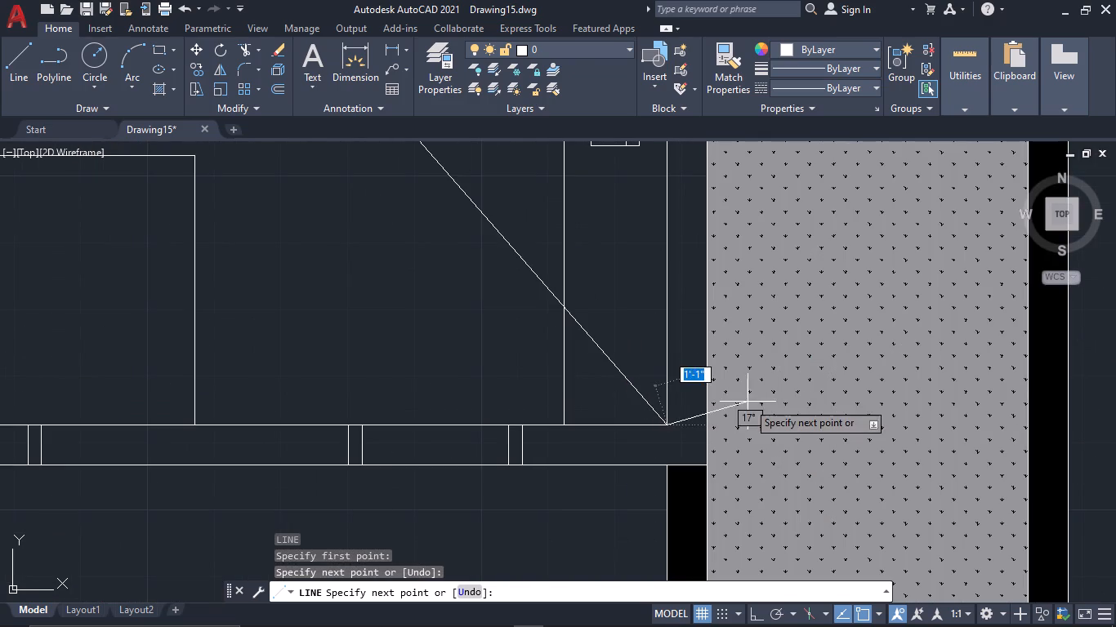
{"action": "key", "text": "Escape"}
Fill the walls around room 4 and the wall between room 5 and the dotted strip with solid black (0,0,0) hatch.
{"action": "key", "text": "h"}
{"action": "key", "text": "space"}
{"action": "left_click", "coordinate": [690, 380]}
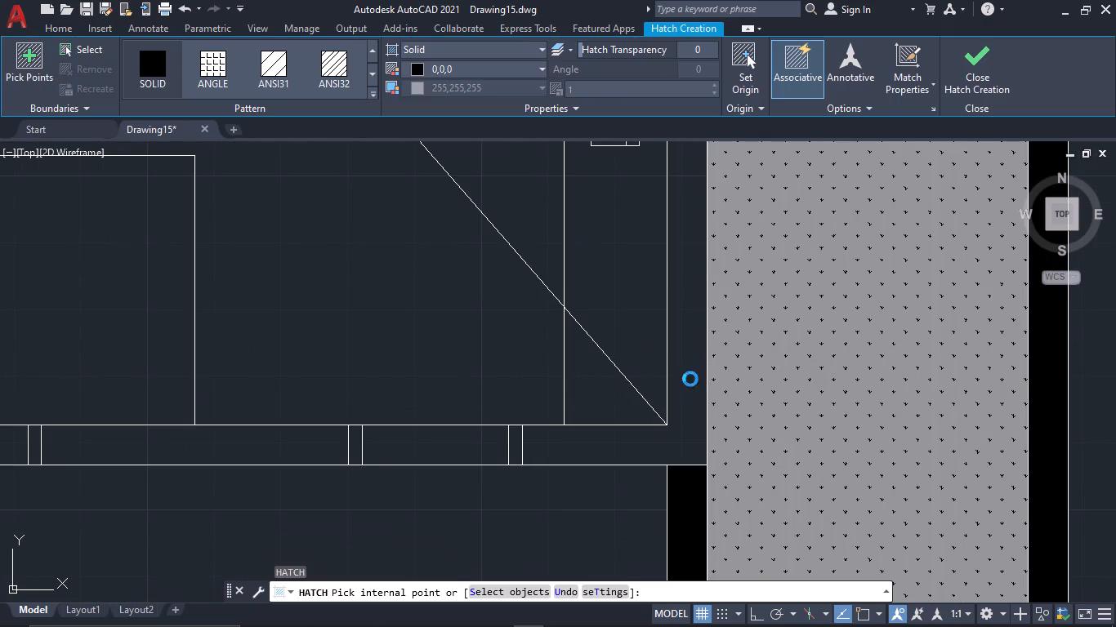
{"action": "scroll", "coordinate": [691, 374], "scroll_direction": "down", "scroll_amount": 3}
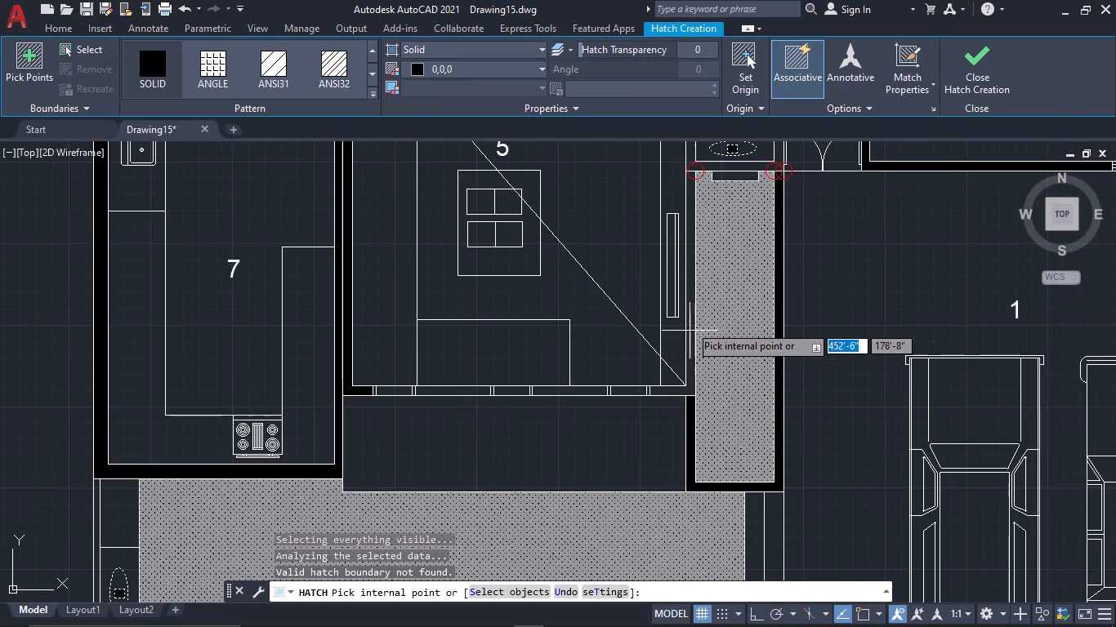
{"action": "middle_click_drag", "start_coordinate": [701, 198], "coordinate": [679, 392]}
{"action": "scroll", "coordinate": [666, 257], "scroll_direction": "up", "scroll_amount": 2}
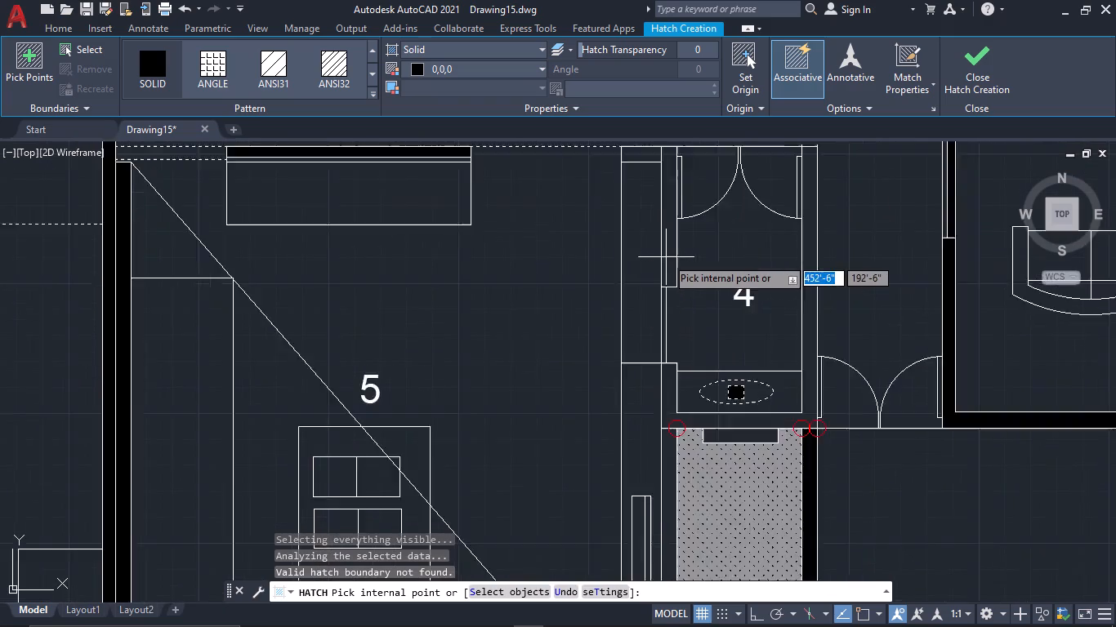
{"action": "scroll", "coordinate": [666, 257], "scroll_direction": "up", "scroll_amount": 1}
{"action": "left_click", "coordinate": [671, 257]}
{"action": "scroll", "coordinate": [671, 257], "scroll_direction": "down", "scroll_amount": 3}
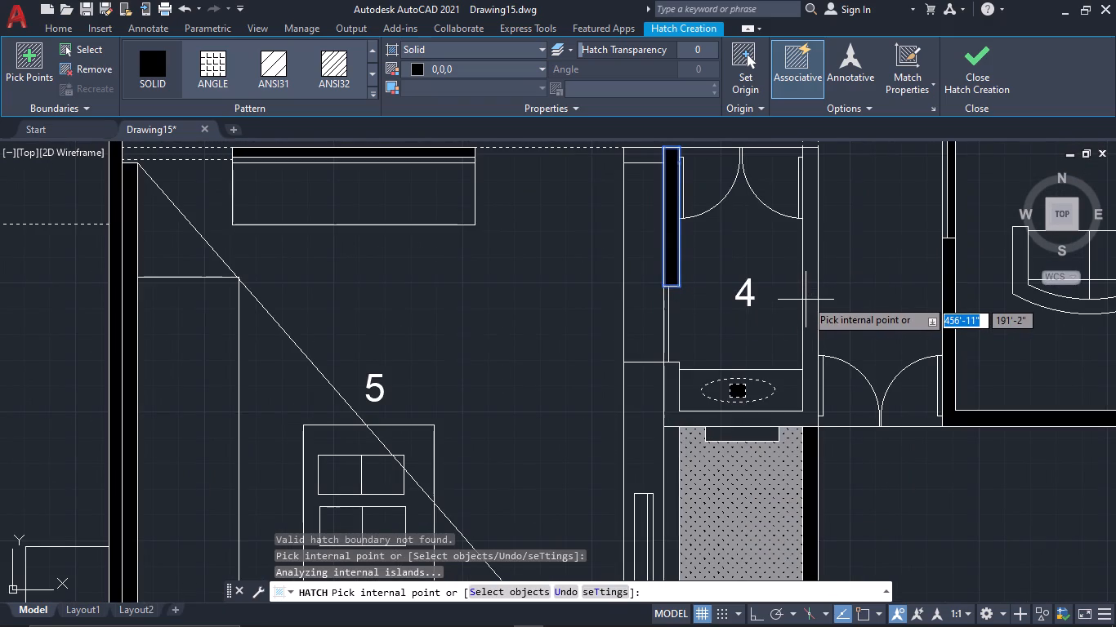
{"action": "left_click", "coordinate": [806, 299]}
{"action": "left_click", "coordinate": [669, 451]}
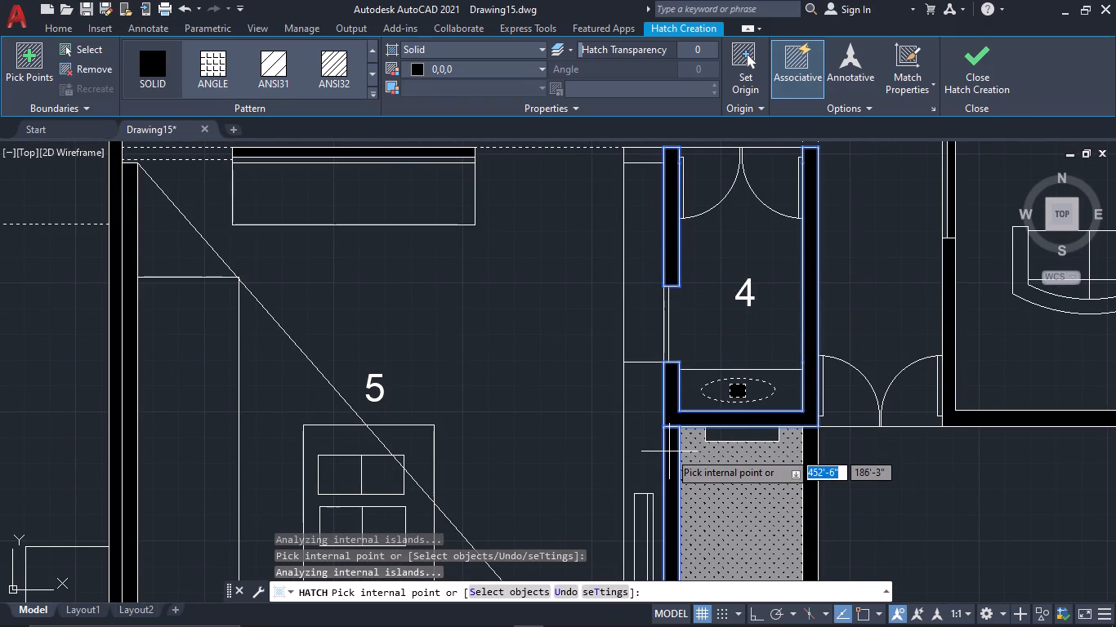
{"action": "scroll", "coordinate": [669, 451], "scroll_direction": "down", "scroll_amount": 2}
{"action": "key", "text": "Escape"}
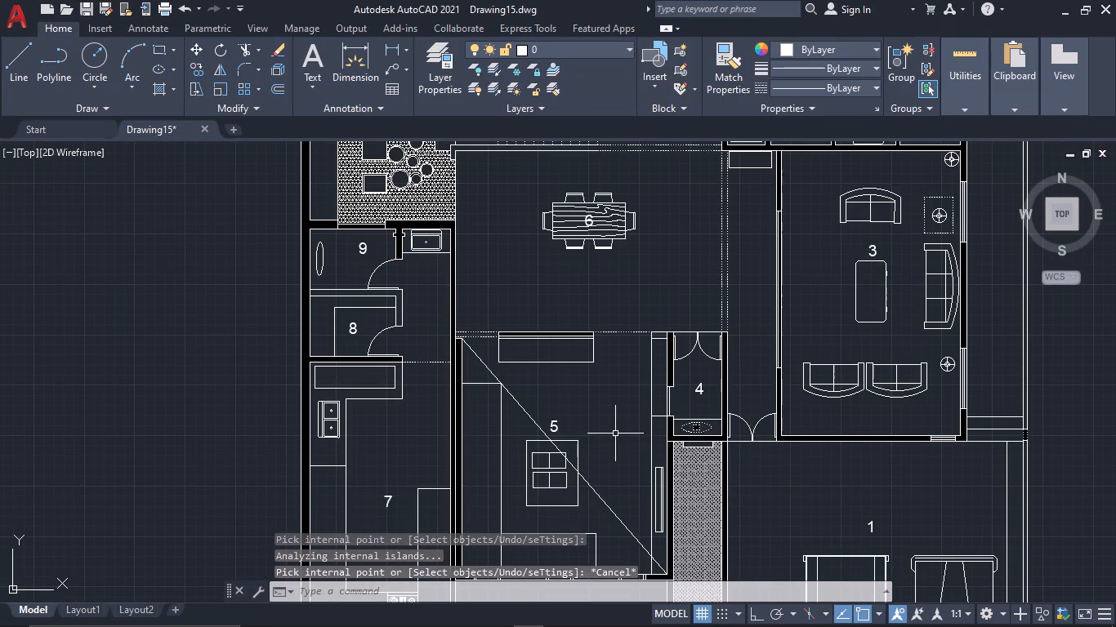
Draw the second diagonal line across room 5, from its north-east corner to its inner south-west corner.
{"action": "key", "text": "l"}
{"action": "key", "text": "space"}
{"action": "key", "text": "F8"}
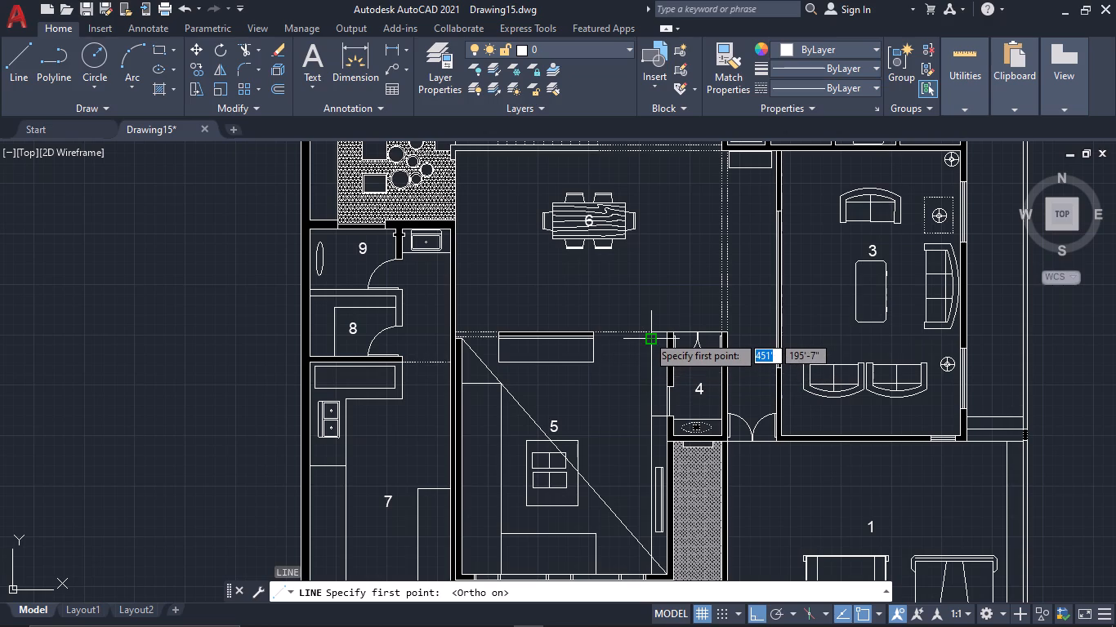
{"action": "scroll", "coordinate": [647, 336], "scroll_direction": "up", "scroll_amount": 3}
{"action": "scroll", "coordinate": [611, 352], "scroll_direction": "down", "scroll_amount": 1}
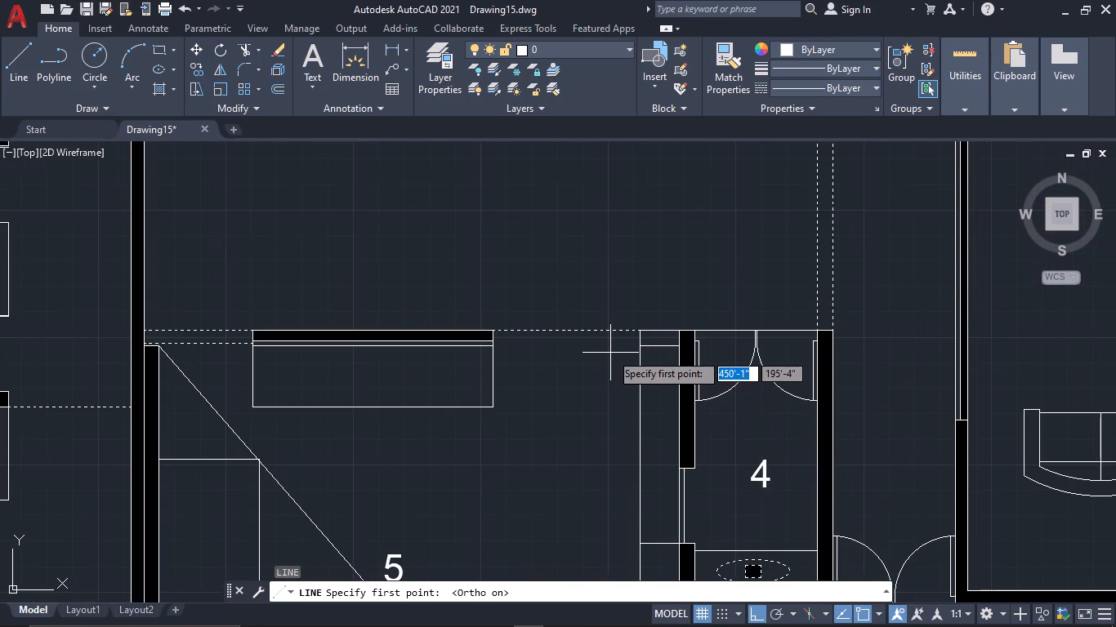
{"action": "scroll", "coordinate": [610, 353], "scroll_direction": "up", "scroll_amount": 1}
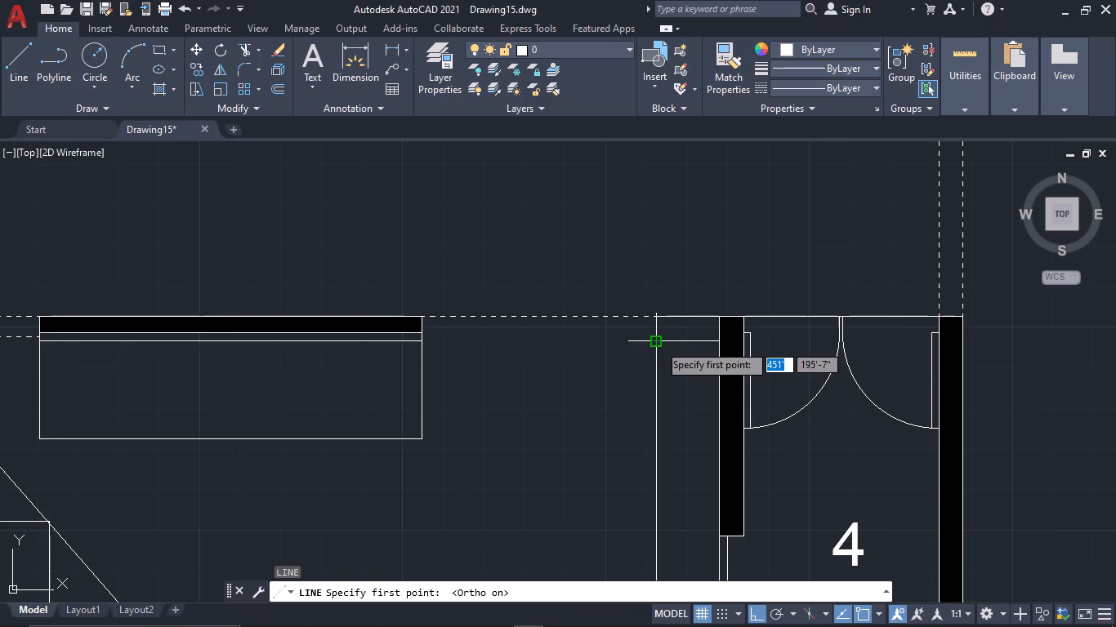
{"action": "left_click", "coordinate": [714, 324]}
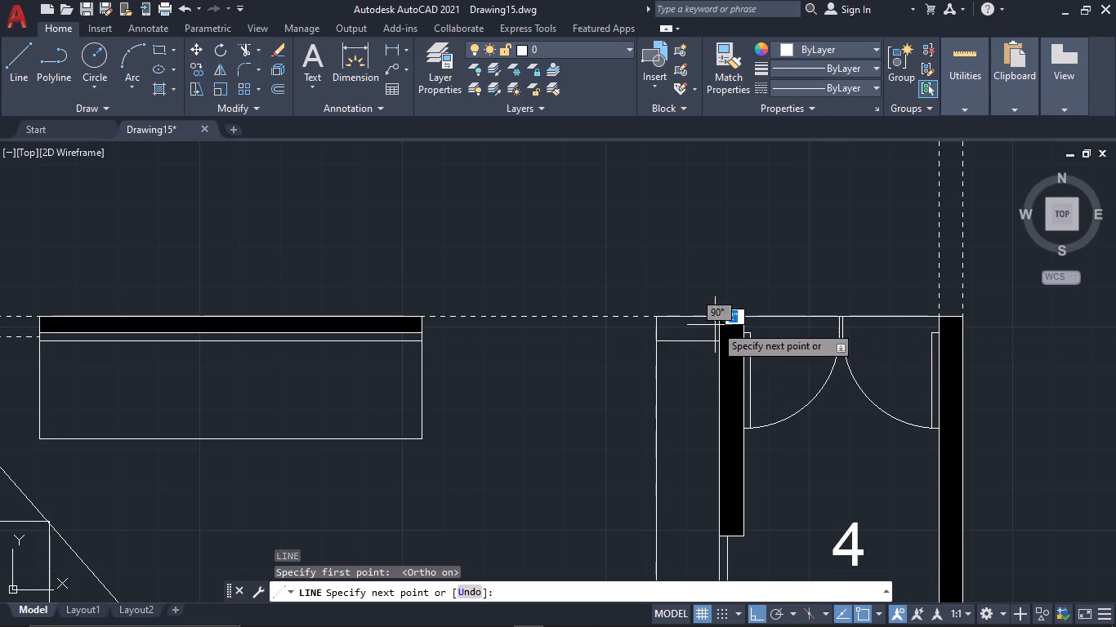
{"action": "key", "text": "F8"}
{"action": "middle_click_drag", "start_coordinate": [529, 473], "coordinate": [768, 127]}
{"action": "scroll", "coordinate": [768, 127], "scroll_direction": "down", "scroll_amount": 2}
{"action": "scroll", "coordinate": [502, 509], "scroll_direction": "down", "scroll_amount": 2}
{"action": "middle_click_drag", "start_coordinate": [501, 514], "coordinate": [642, 315]}
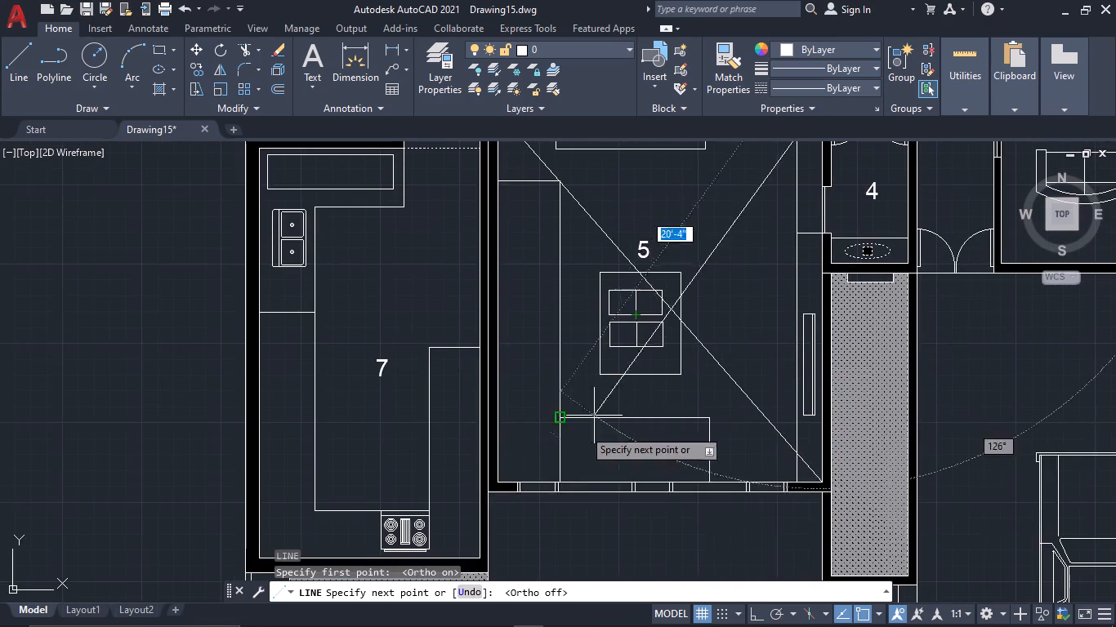
{"action": "scroll", "coordinate": [519, 494], "scroll_direction": "up", "scroll_amount": 2}
{"action": "left_click", "coordinate": [464, 466]}
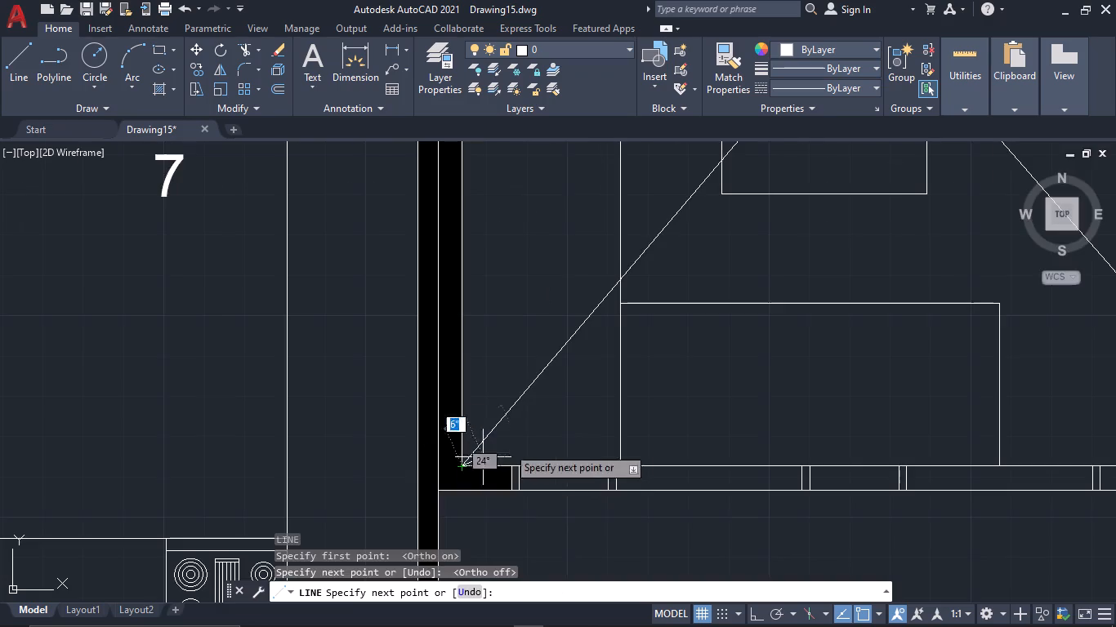
{"action": "scroll", "coordinate": [520, 442], "scroll_direction": "down", "scroll_amount": 3}
{"action": "key", "text": "Escape"}
Draw a small rectangle near the north-west corner of courtyard 10, inside the plain strip beside the patterned floor.
{"action": "middle_click_drag", "start_coordinate": [612, 358], "coordinate": [547, 539]}
{"action": "scroll", "coordinate": [613, 358], "scroll_direction": "down", "scroll_amount": 1}
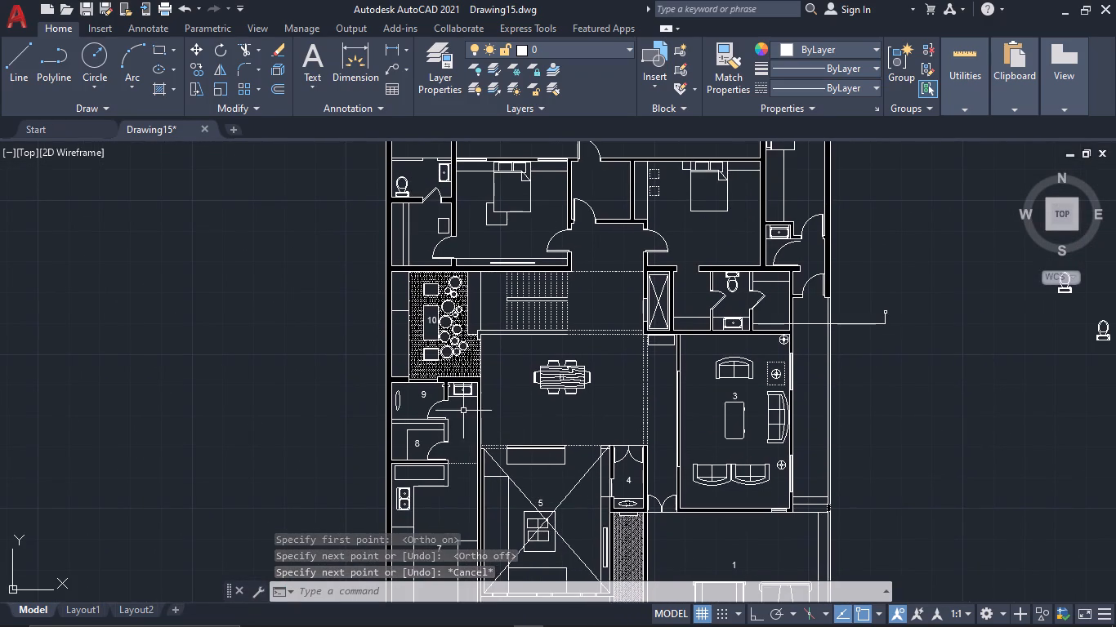
{"action": "type", "text": "rec"}
{"action": "key", "text": "space"}
{"action": "middle_click_drag", "start_coordinate": [402, 280], "coordinate": [421, 348]}
{"action": "scroll", "coordinate": [421, 348], "scroll_direction": "up", "scroll_amount": 3}
{"action": "left_click", "coordinate": [386, 329]}
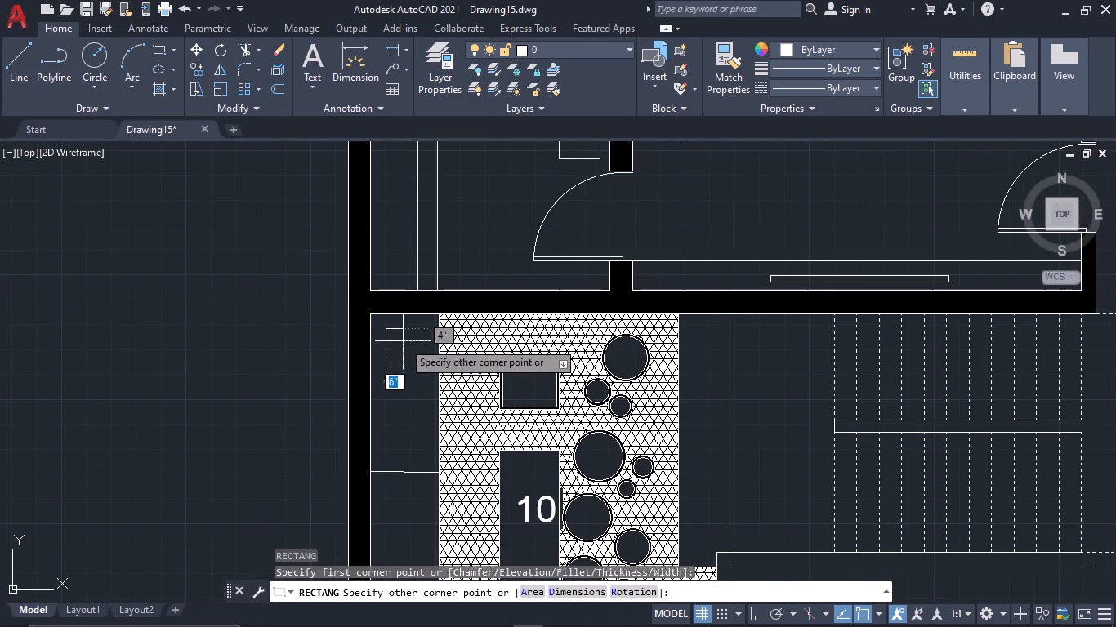
{"action": "left_click", "coordinate": [427, 371]}
Draw a diagonal line across courtyard 10 from its inner north-west corner to its south-east corner.
{"action": "key", "text": "l"}
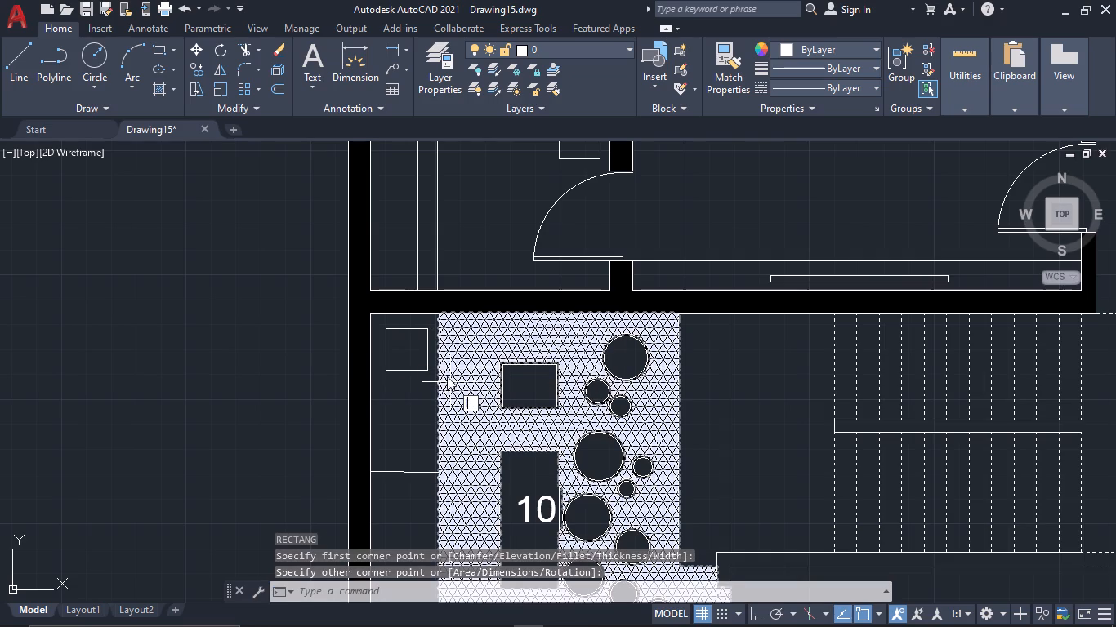
{"action": "key", "text": "space"}
{"action": "left_click_drag", "start_coordinate": [370, 313], "coordinate": [388, 320]}
{"action": "scroll", "coordinate": [640, 498], "scroll_direction": "down", "scroll_amount": 2}
{"action": "middle_click_drag", "start_coordinate": [640, 498], "coordinate": [521, 316]}
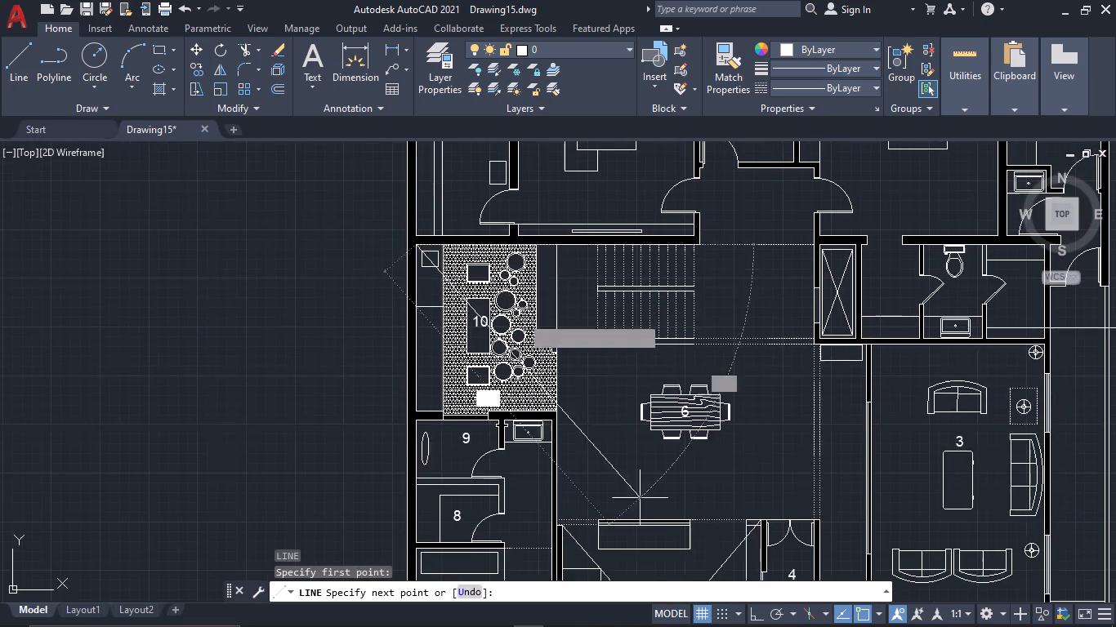
{"action": "scroll", "coordinate": [556, 406], "scroll_direction": "up", "scroll_amount": 3}
{"action": "left_click", "coordinate": [542, 431]}
{"action": "scroll", "coordinate": [547, 426], "scroll_direction": "down", "scroll_amount": 2}
{"action": "key", "text": "Escape"}
Draw the second diagonal line across courtyard 10, from its south-west corner to its north-east corner beside the stairs.
{"action": "key", "text": "l"}
{"action": "key", "text": "space"}
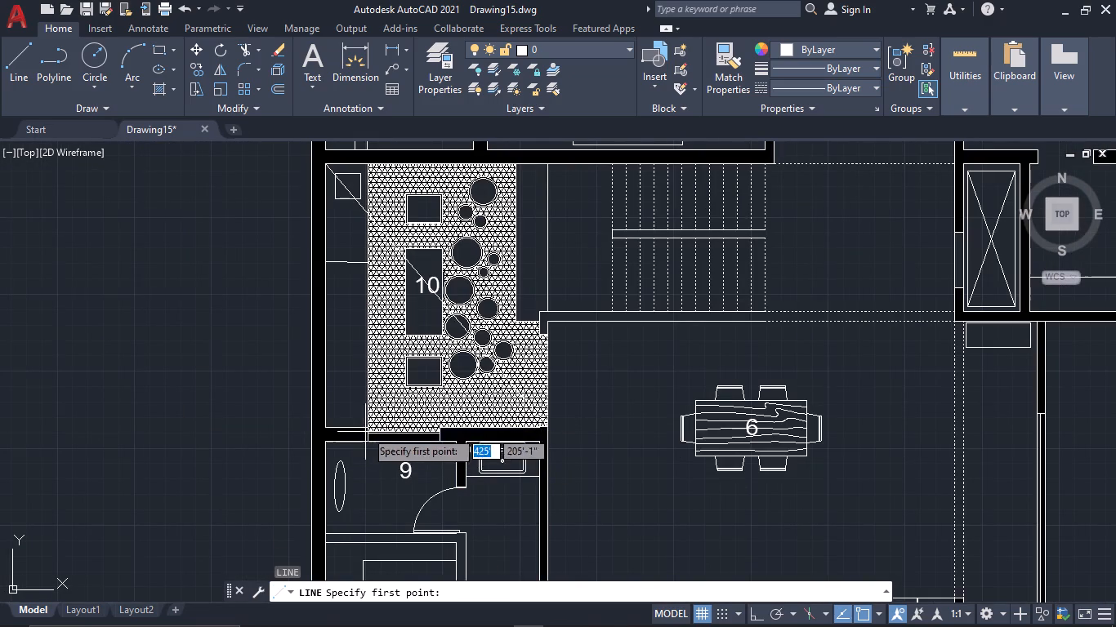
{"action": "left_click", "coordinate": [325, 428]}
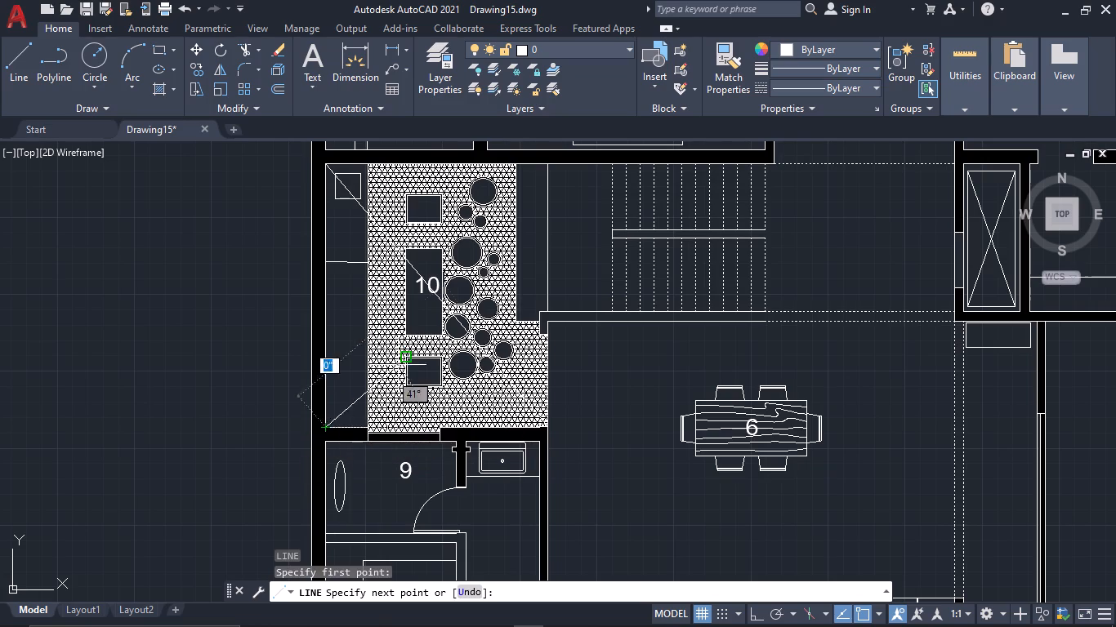
{"action": "middle_click_drag", "start_coordinate": [506, 266], "coordinate": [453, 394]}
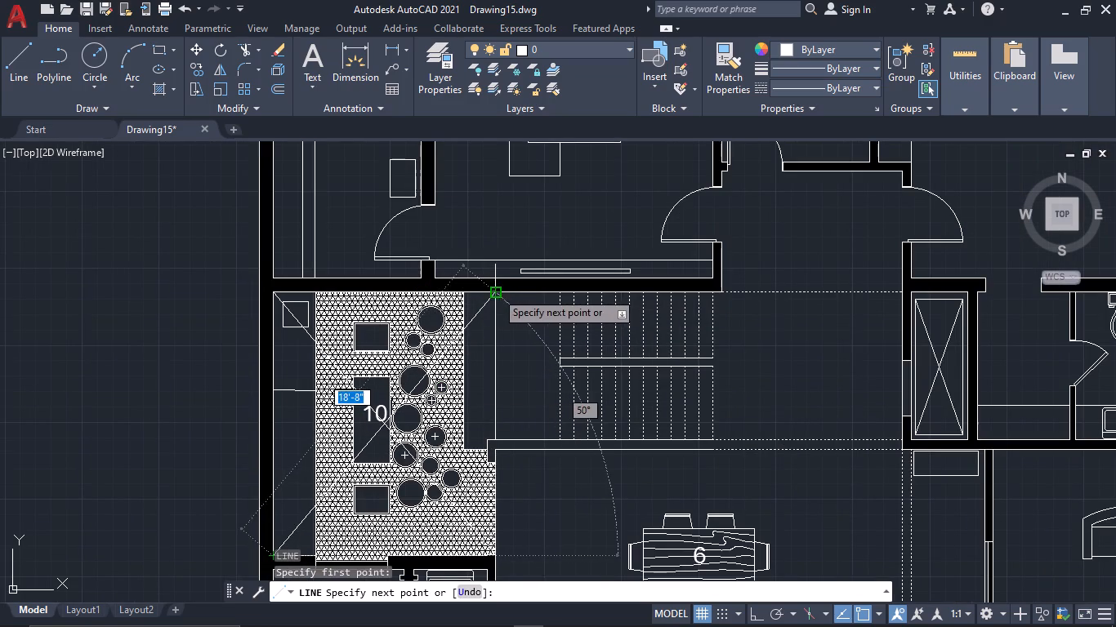
{"action": "left_click", "coordinate": [496, 291]}
{"action": "key", "text": "Escape"}
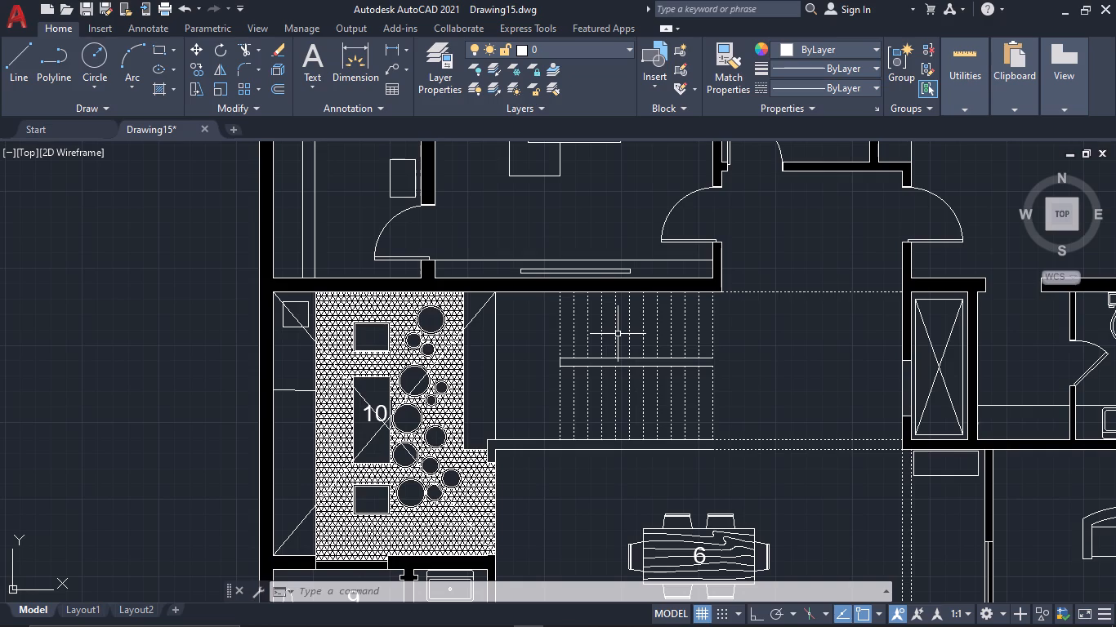
With Ortho on, draw an L-shaped line from room 3's south wall, about 3'-8" south and 13'-11" west to the wall beside the patterned strip.
{"action": "scroll", "coordinate": [643, 313], "scroll_direction": "down", "scroll_amount": 2}
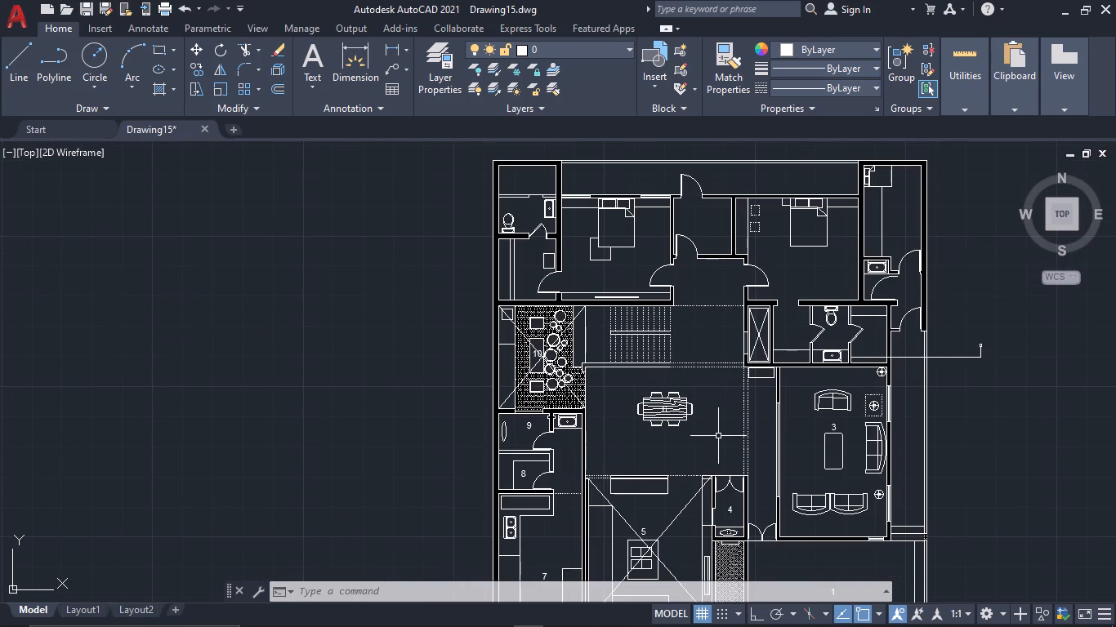
{"action": "middle_click_drag", "start_coordinate": [714, 446], "coordinate": [629, 337]}
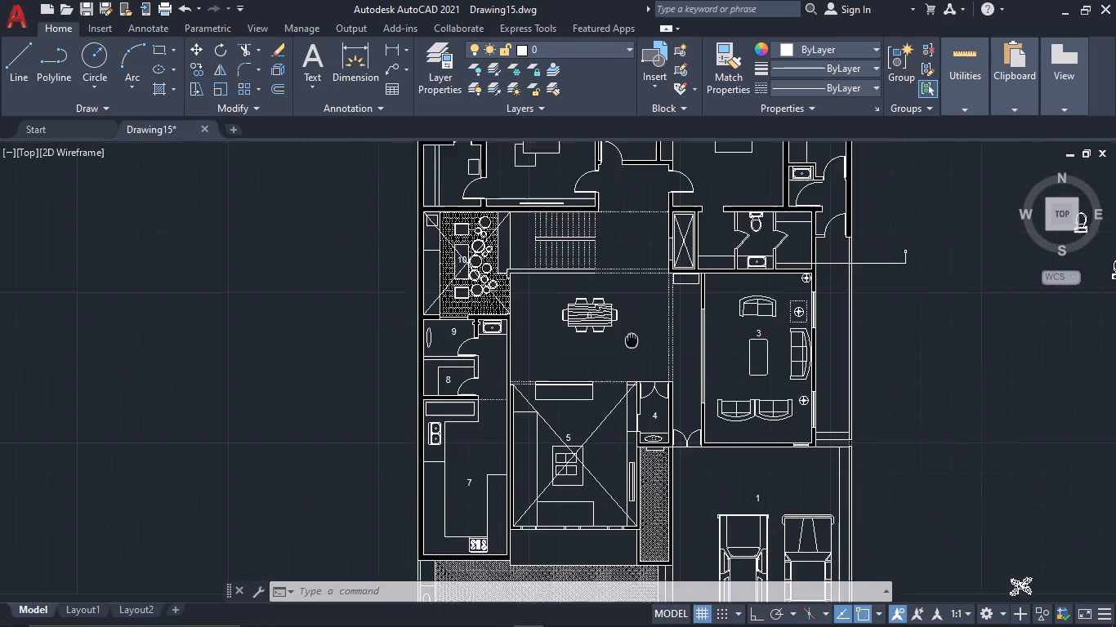
{"action": "middle_click_drag", "start_coordinate": [629, 337], "coordinate": [628, 336]}
{"action": "scroll", "coordinate": [646, 401], "scroll_direction": "up", "scroll_amount": 2}
{"action": "scroll", "coordinate": [646, 410], "scroll_direction": "down", "scroll_amount": 1}
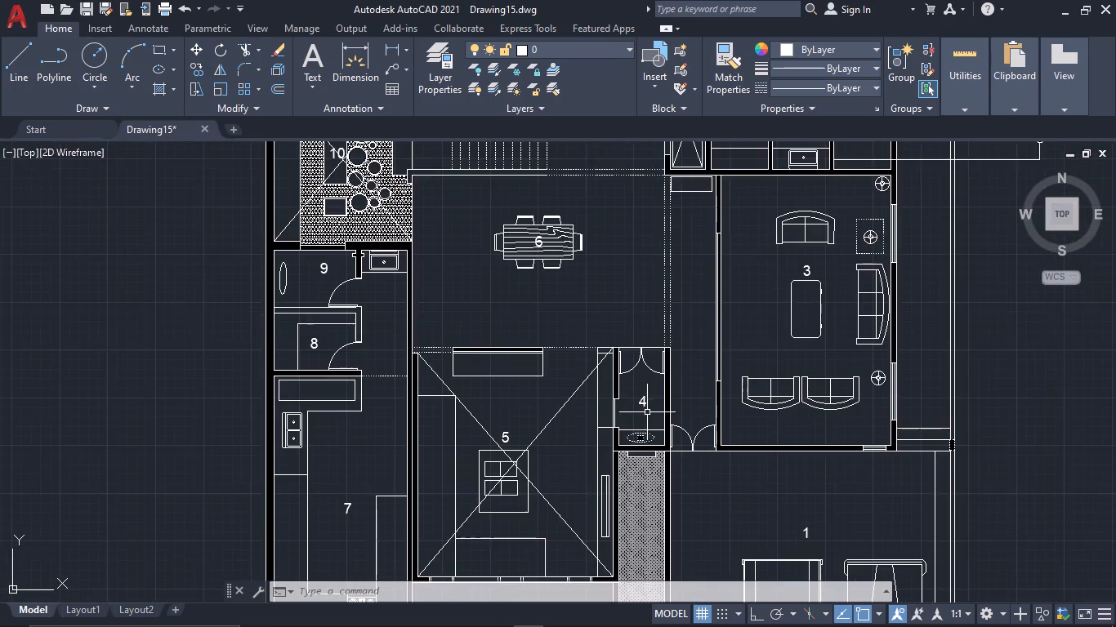
{"action": "middle_click_drag", "start_coordinate": [647, 412], "coordinate": [671, 291]}
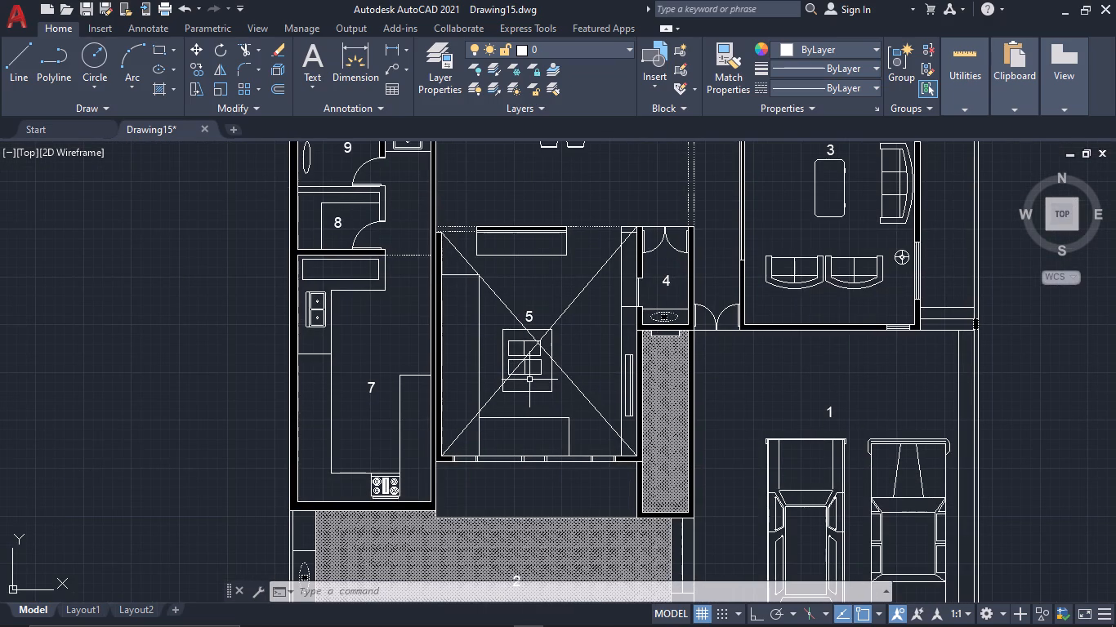
{"action": "key", "text": "l"}
{"action": "key", "text": "space"}
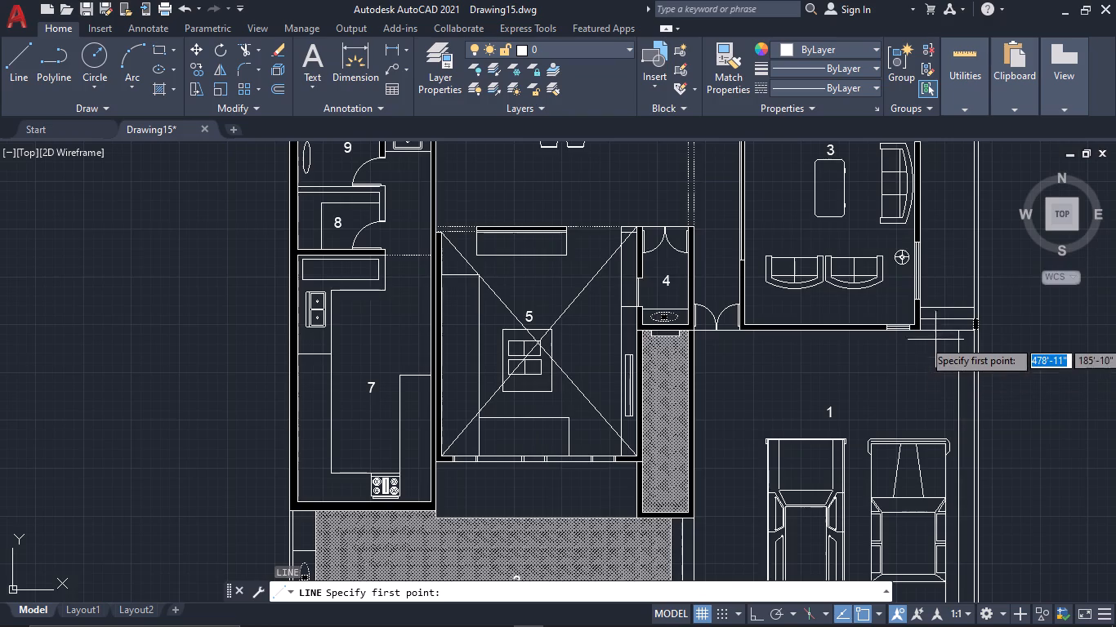
{"action": "scroll", "coordinate": [926, 324], "scroll_direction": "up", "scroll_amount": 2}
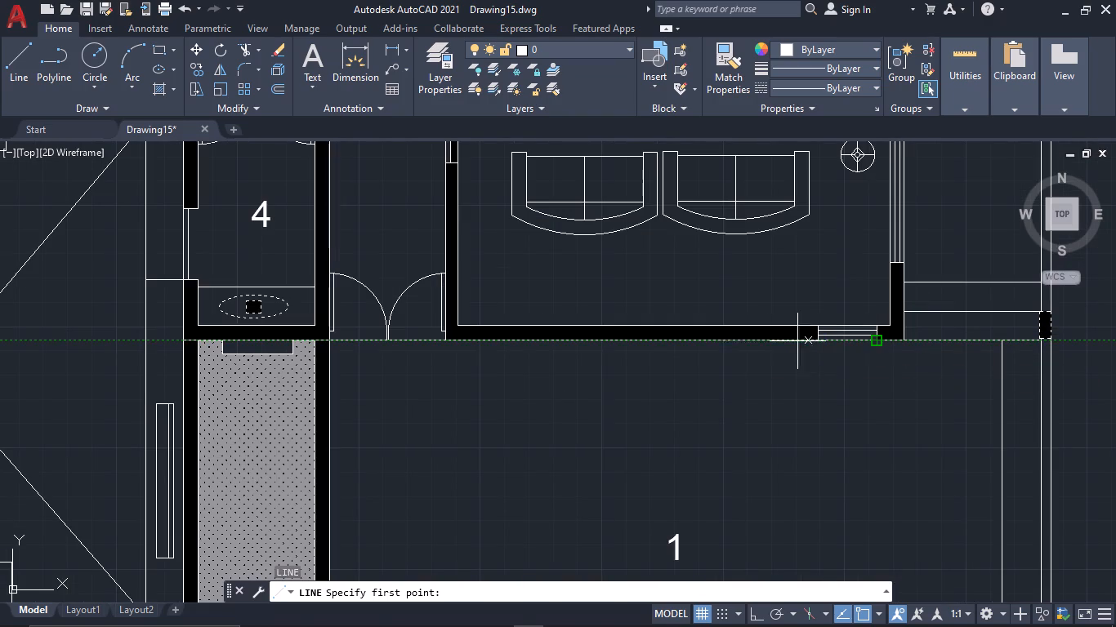
{"action": "left_click", "coordinate": [735, 345]}
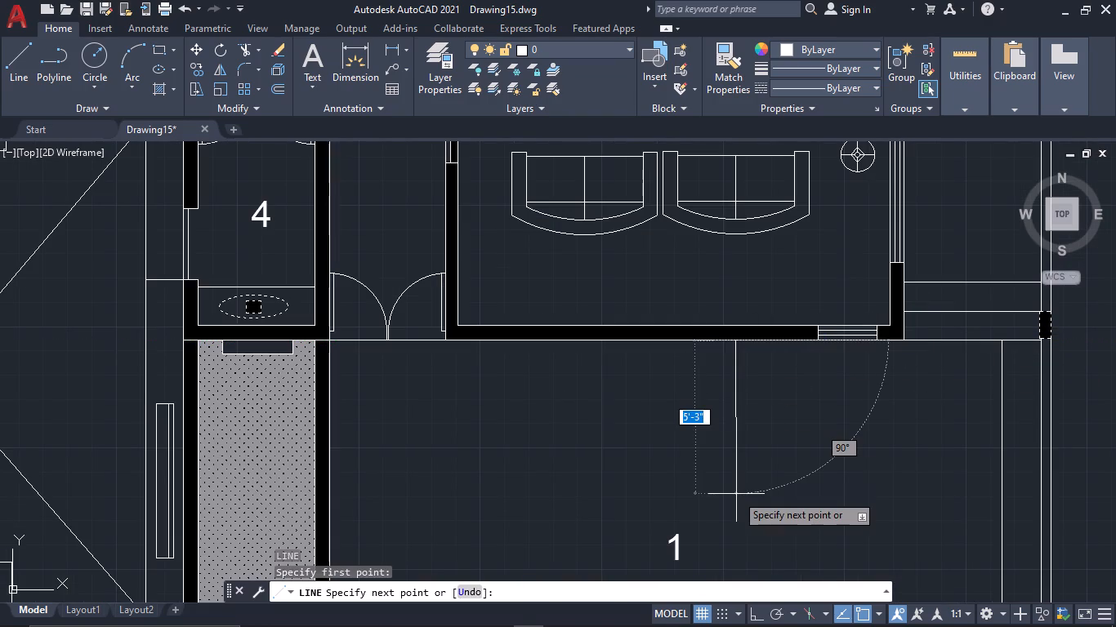
{"action": "key", "text": "F8"}
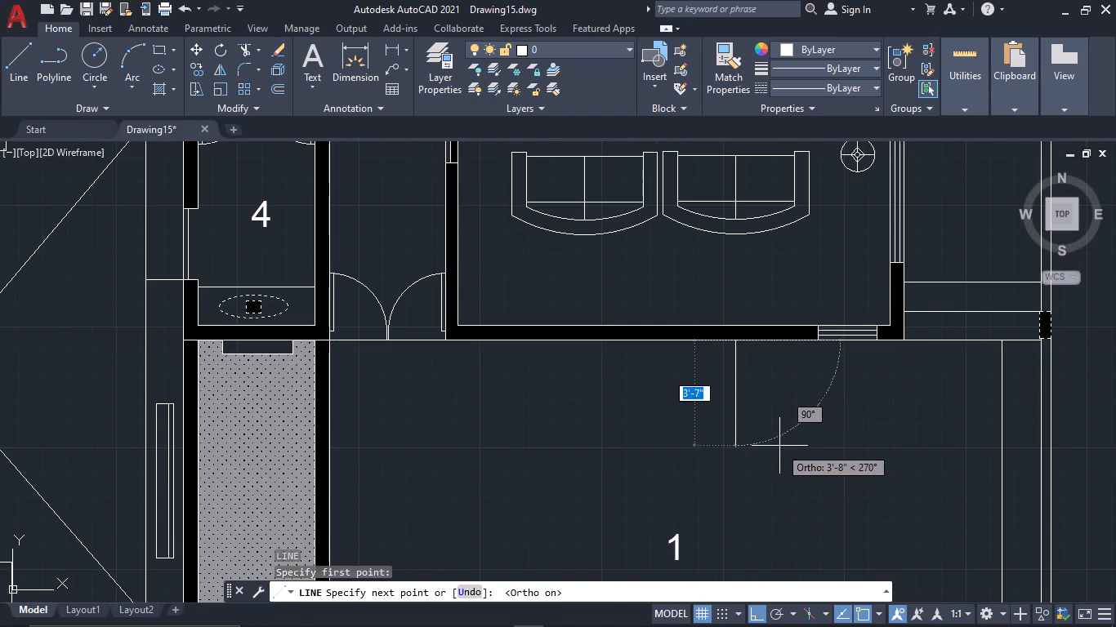
{"action": "left_click", "coordinate": [779, 446]}
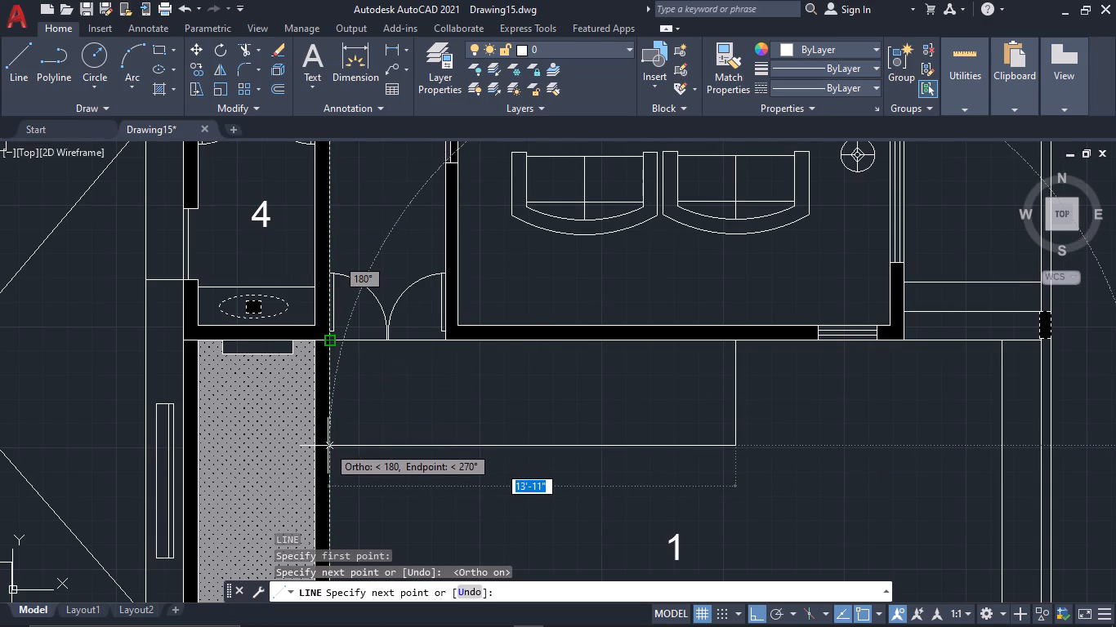
{"action": "left_click", "coordinate": [328, 446]}
{"action": "key", "text": "Escape"}
Offset both legs of the L-shaped outline outward twice at 9" spacing, southward and eastward.
{"action": "left_click_drag", "start_coordinate": [550, 483], "coordinate": [520, 456]}
{"action": "left_click", "coordinate": [510, 442]}
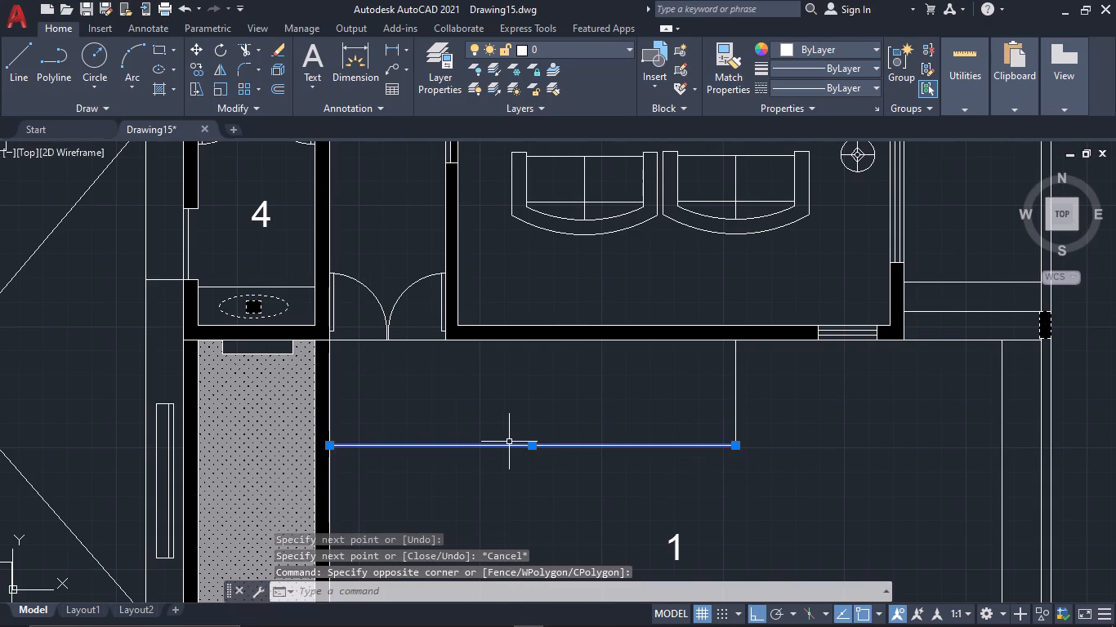
{"action": "type", "text": "of 9\""}
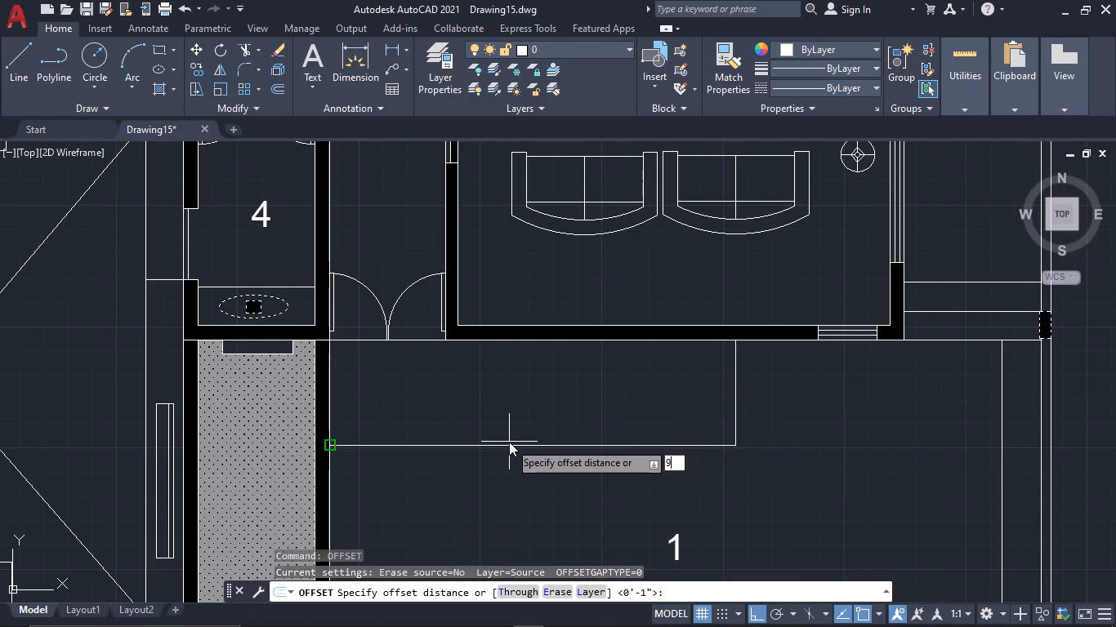
{"action": "key", "text": "space"}
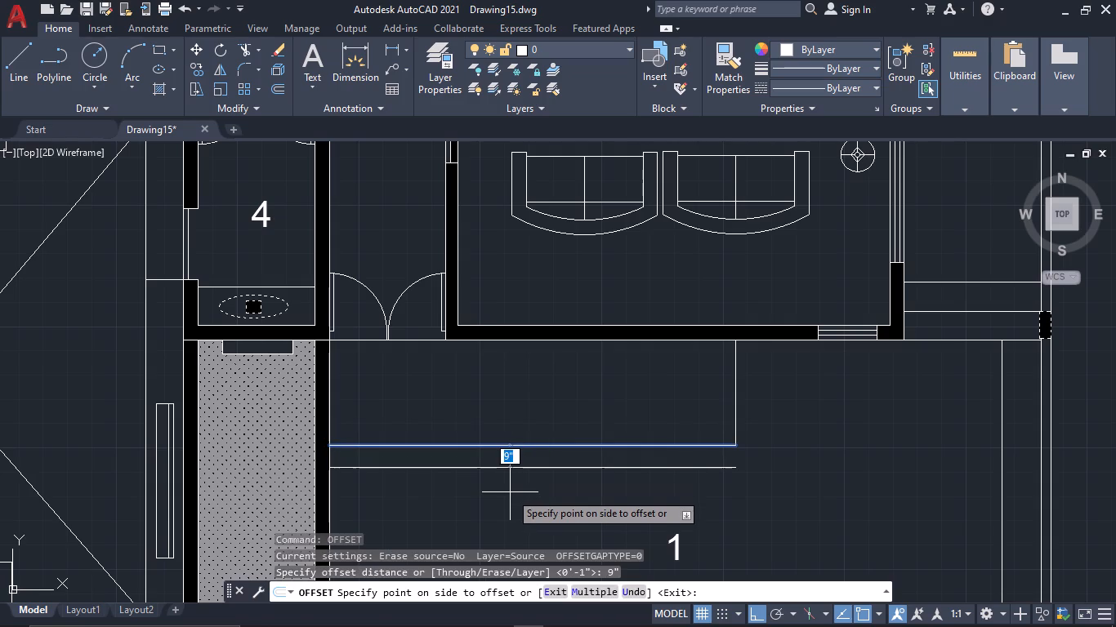
{"action": "left_click", "coordinate": [510, 492]}
{"action": "left_click", "coordinate": [525, 468]}
{"action": "left_click", "coordinate": [528, 504]}
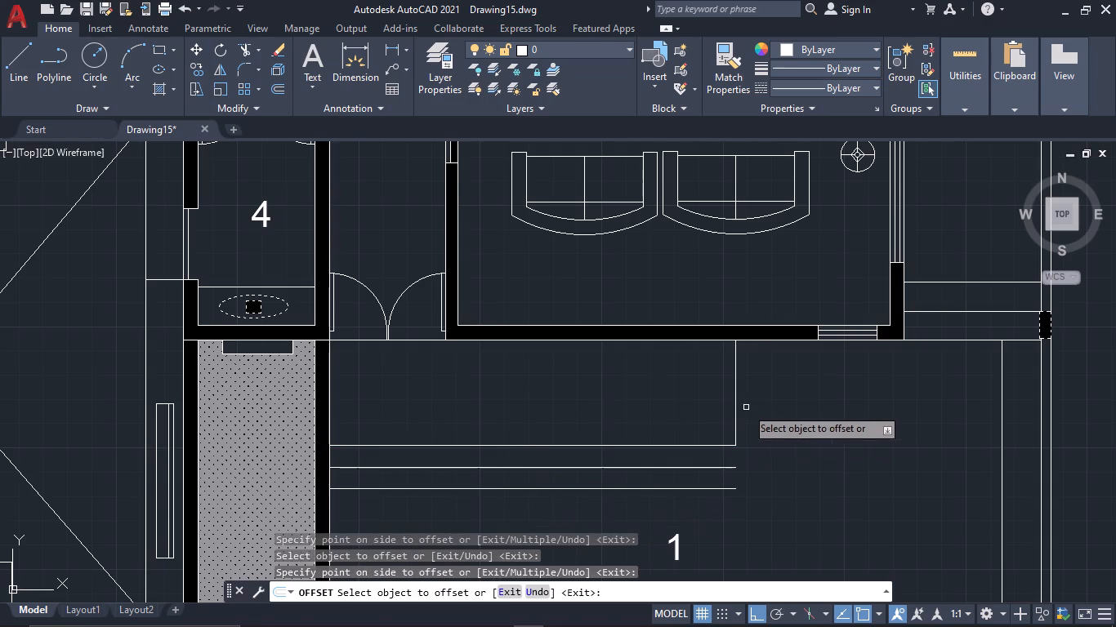
{"action": "left_click", "coordinate": [738, 406]}
{"action": "left_click", "coordinate": [766, 402]}
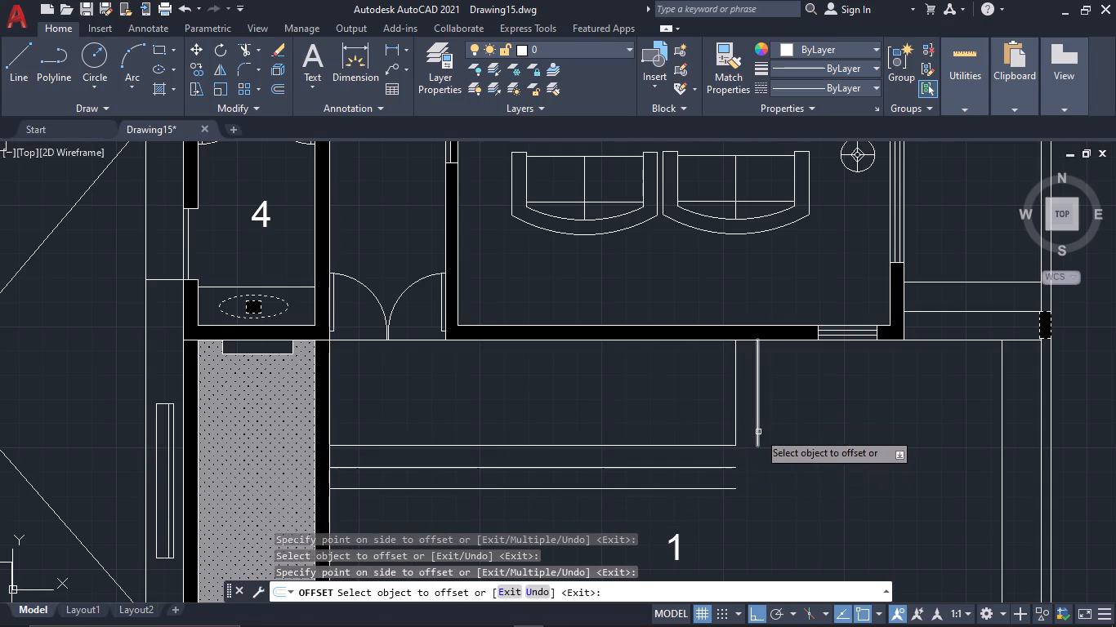
{"action": "left_click", "coordinate": [758, 431]}
{"action": "left_click", "coordinate": [788, 422]}
{"action": "key", "text": "Escape"}
Fillet the two pairs of offset lines with zero radius to close the south-east corners of the middle and outer outlines.
{"action": "key", "text": "f"}
{"action": "key", "text": "space"}
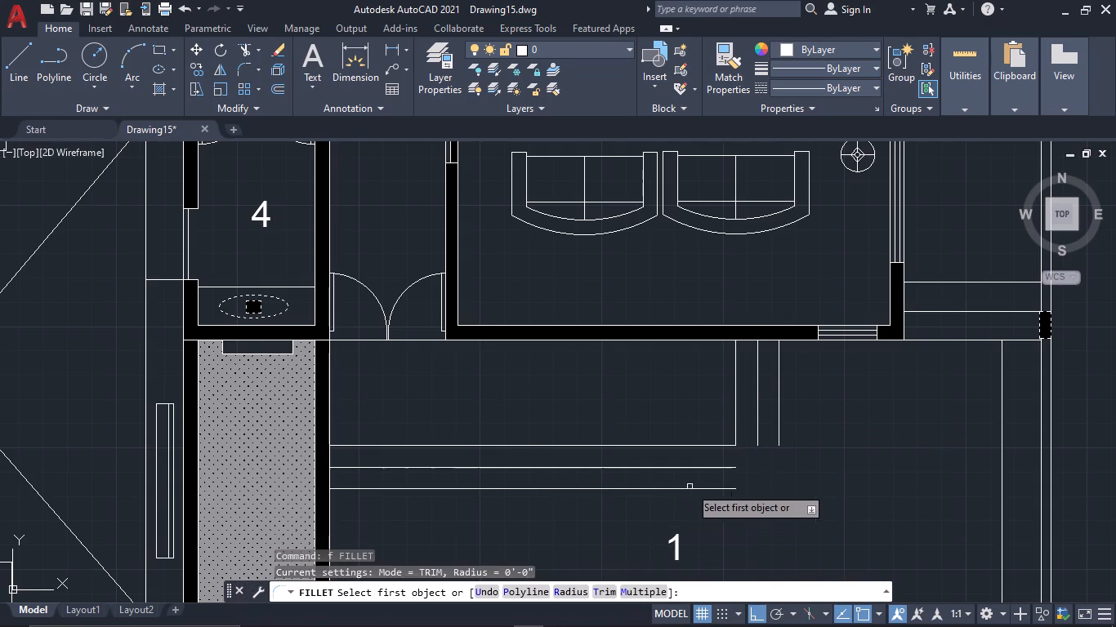
{"action": "left_click", "coordinate": [730, 470]}
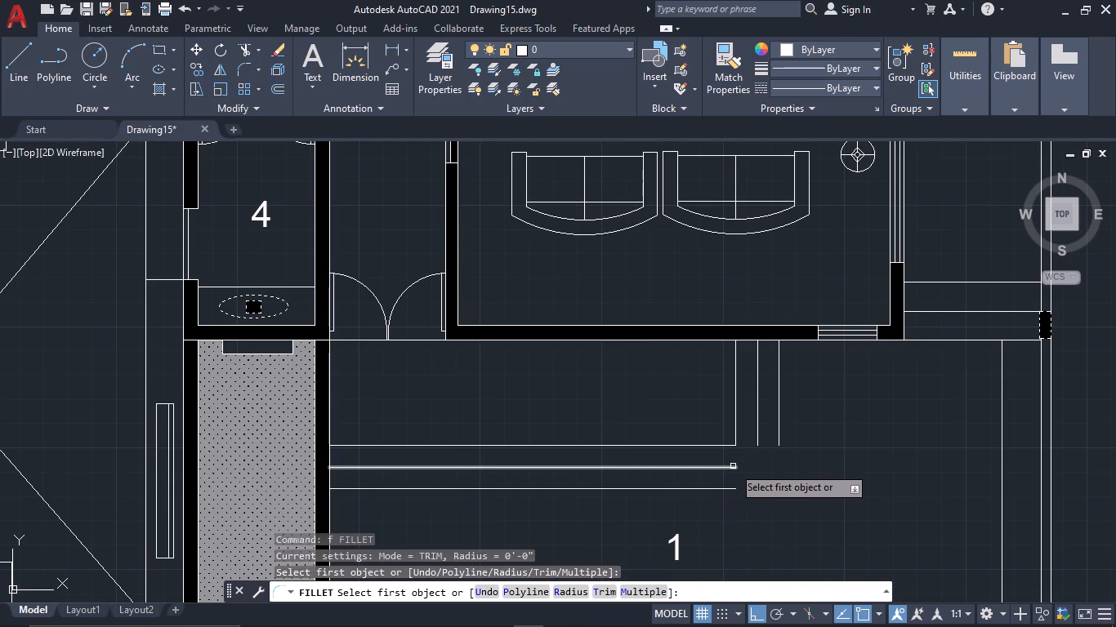
{"action": "left_click", "coordinate": [733, 466]}
{"action": "left_click", "coordinate": [757, 439]}
{"action": "key", "text": "f"}
{"action": "key", "text": "space"}
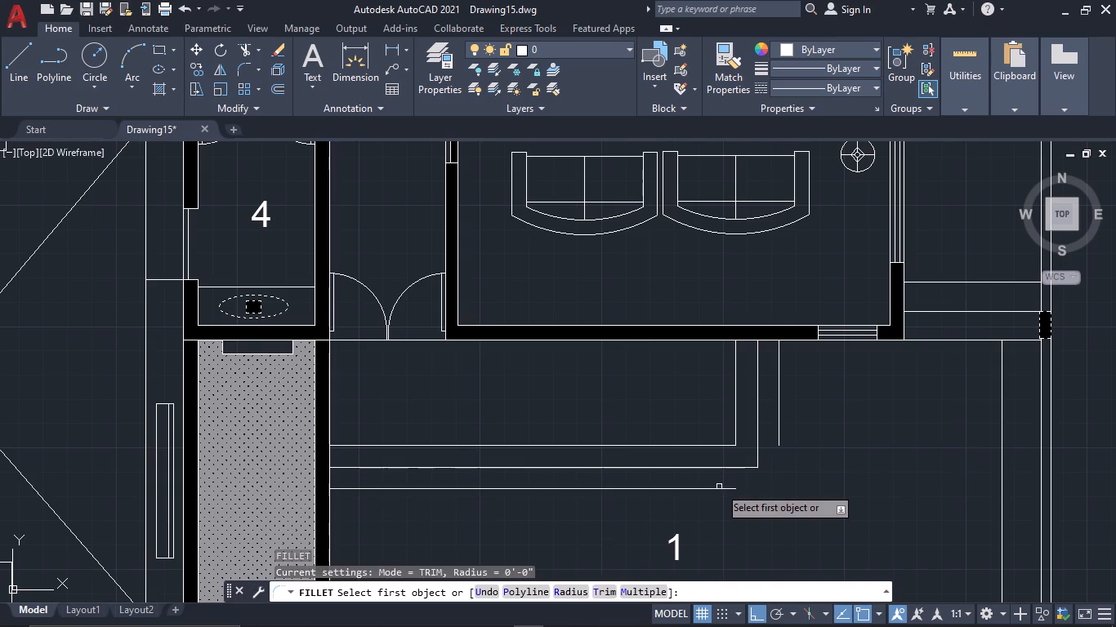
{"action": "left_click", "coordinate": [719, 487]}
{"action": "left_click", "coordinate": [723, 487]}
{"action": "left_click", "coordinate": [779, 439]}
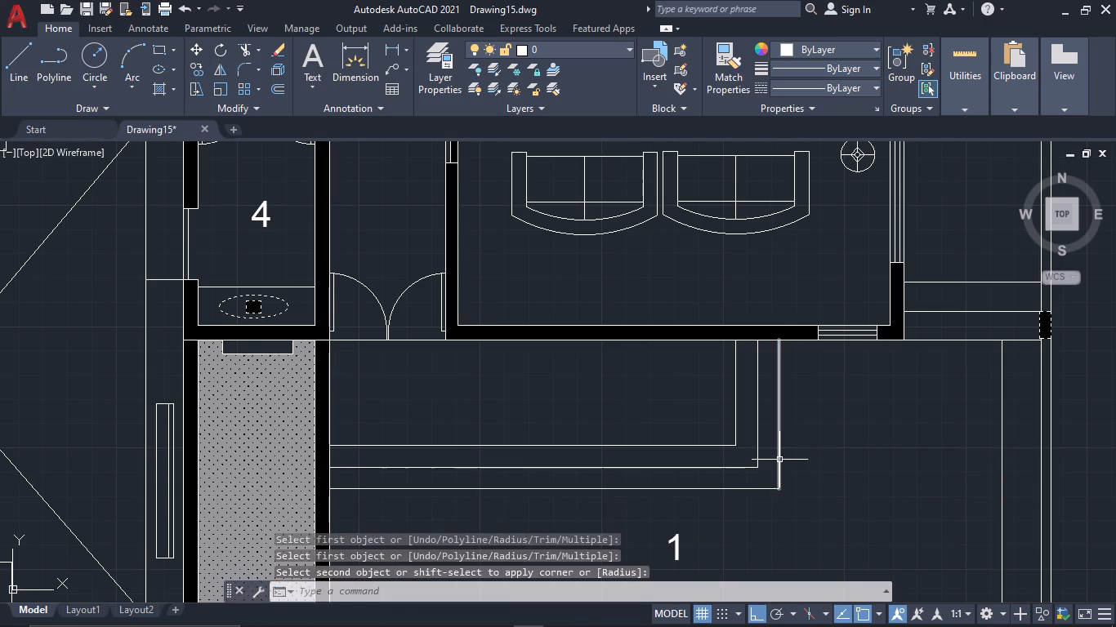
{"action": "scroll", "coordinate": [819, 452], "scroll_direction": "down", "scroll_amount": 1}
{"action": "middle_click_drag", "start_coordinate": [819, 451], "coordinate": [775, 345]}
{"action": "key", "text": "Escape"}
Draw a line south from room 3's south-east outer corner, continuing about 19'-9" west above the cars to the patterned strip's wall.
{"action": "scroll", "coordinate": [776, 341], "scroll_direction": "down", "scroll_amount": 1}
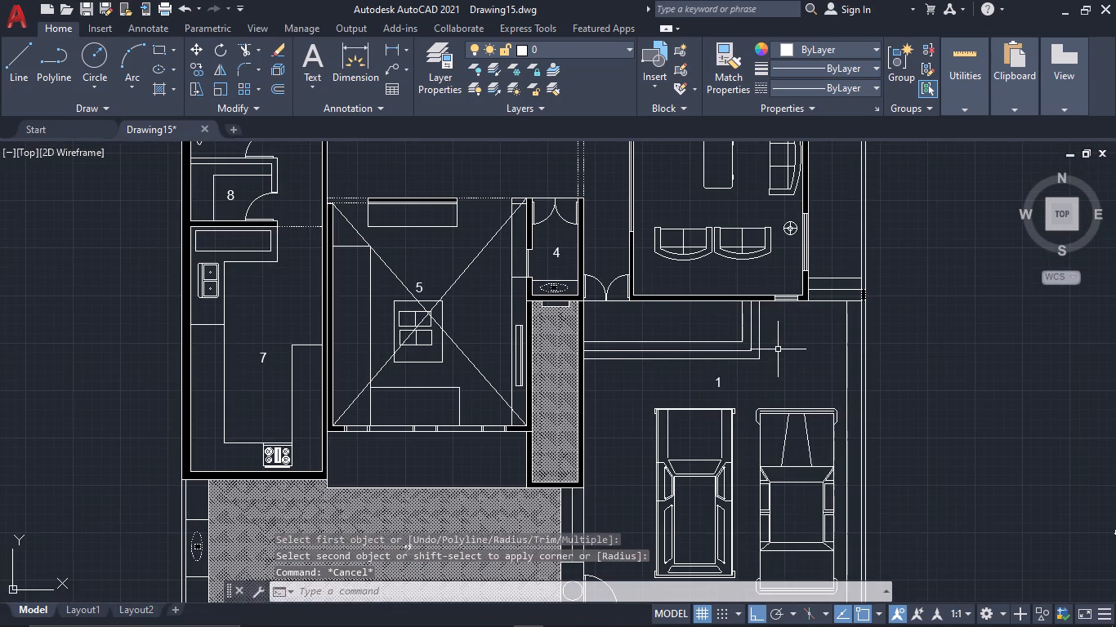
{"action": "key", "text": "l"}
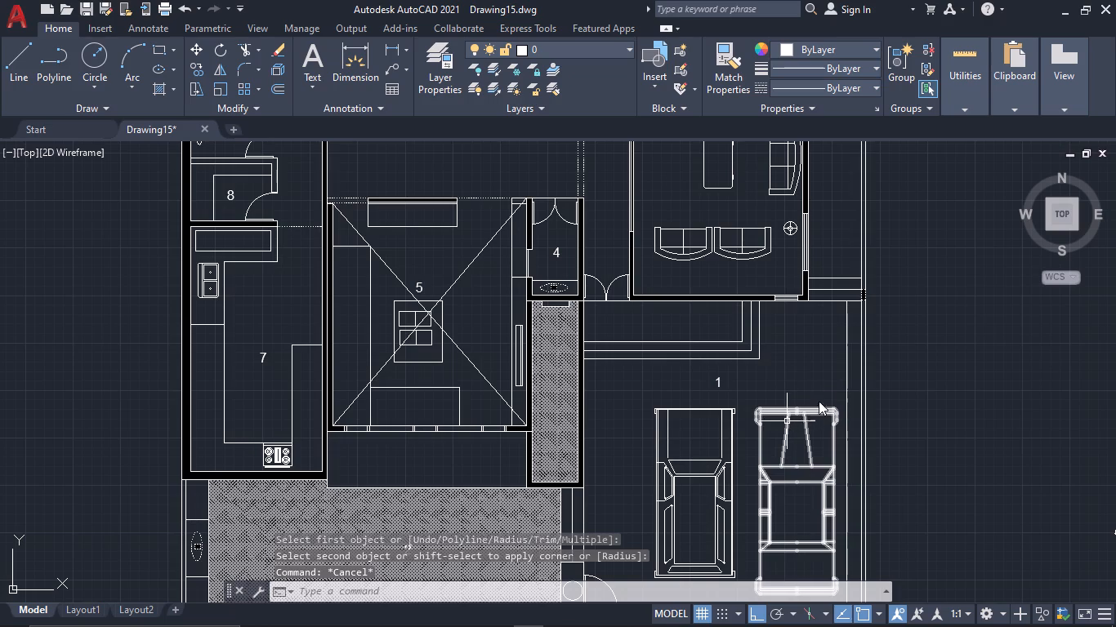
{"action": "key", "text": "space"}
{"action": "scroll", "coordinate": [810, 340], "scroll_direction": "up", "scroll_amount": 2}
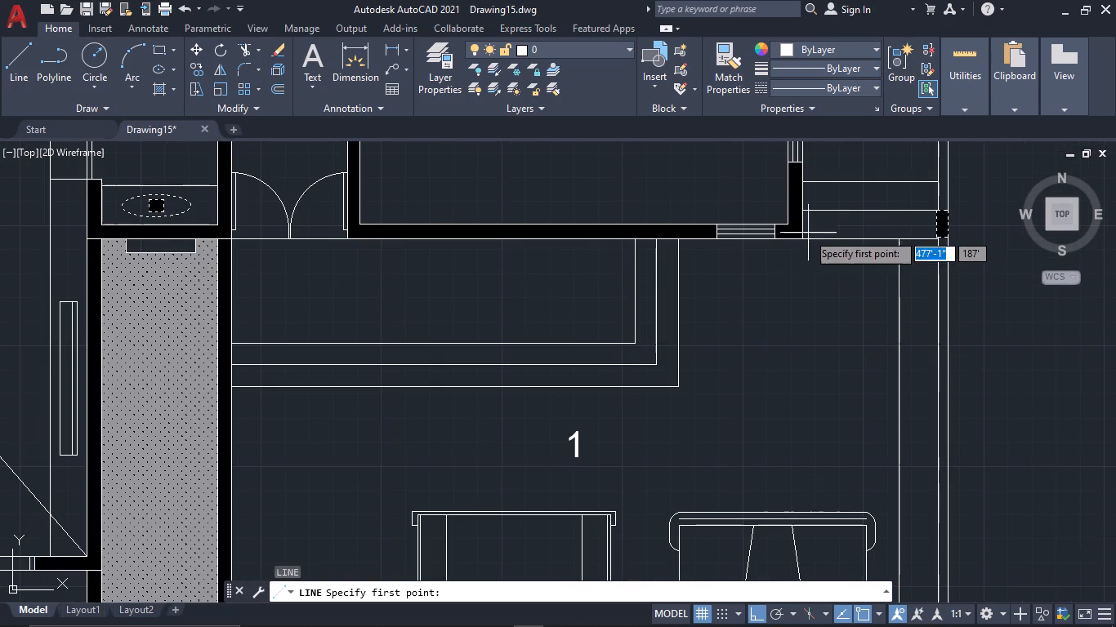
{"action": "left_click", "coordinate": [802, 234]}
{"action": "scroll", "coordinate": [778, 456], "scroll_direction": "down", "scroll_amount": 1}
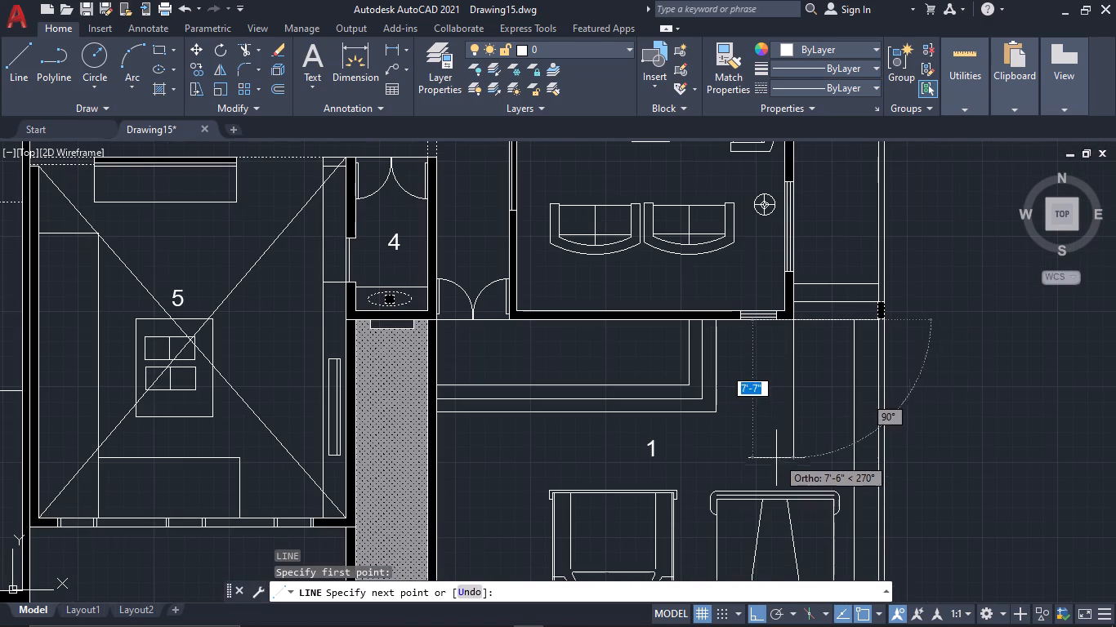
{"action": "left_click", "coordinate": [800, 480]}
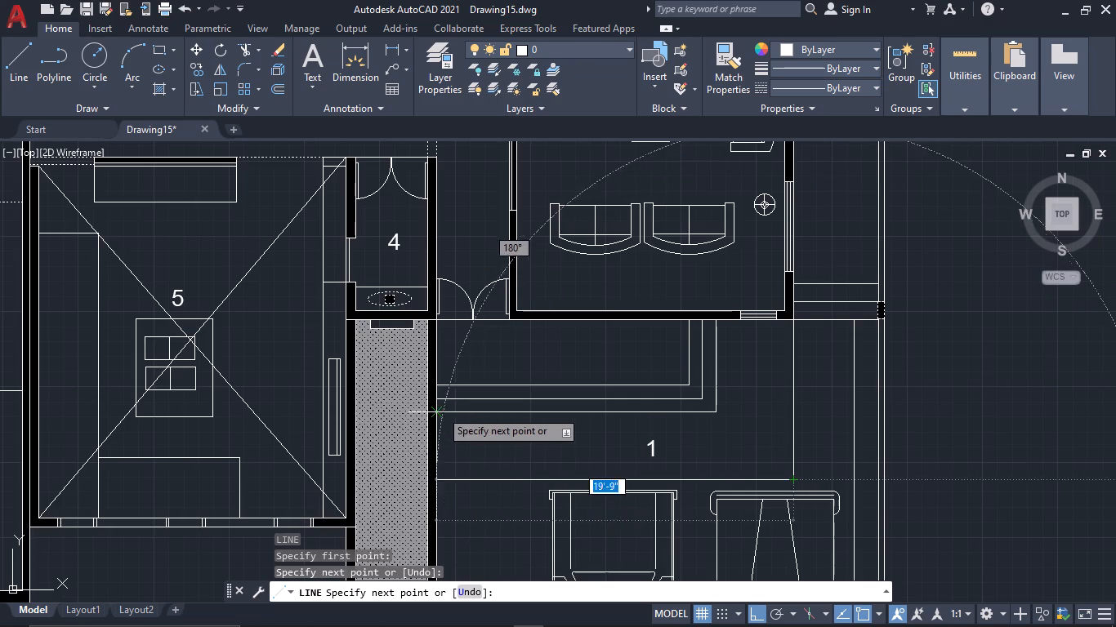
{"action": "left_click", "coordinate": [438, 478]}
{"action": "key", "text": "Escape"}
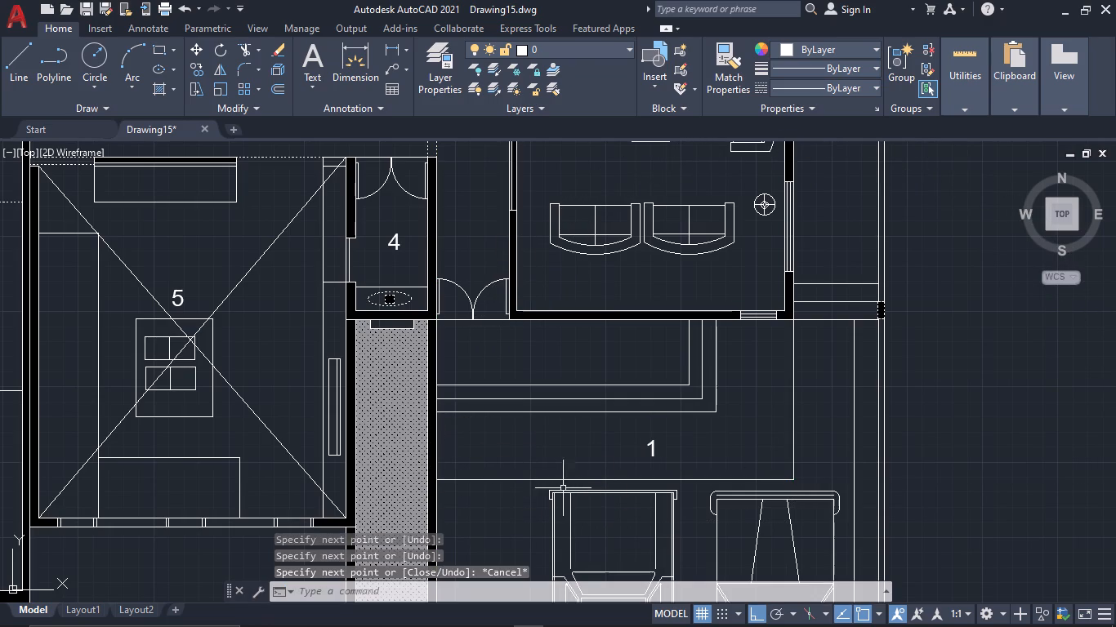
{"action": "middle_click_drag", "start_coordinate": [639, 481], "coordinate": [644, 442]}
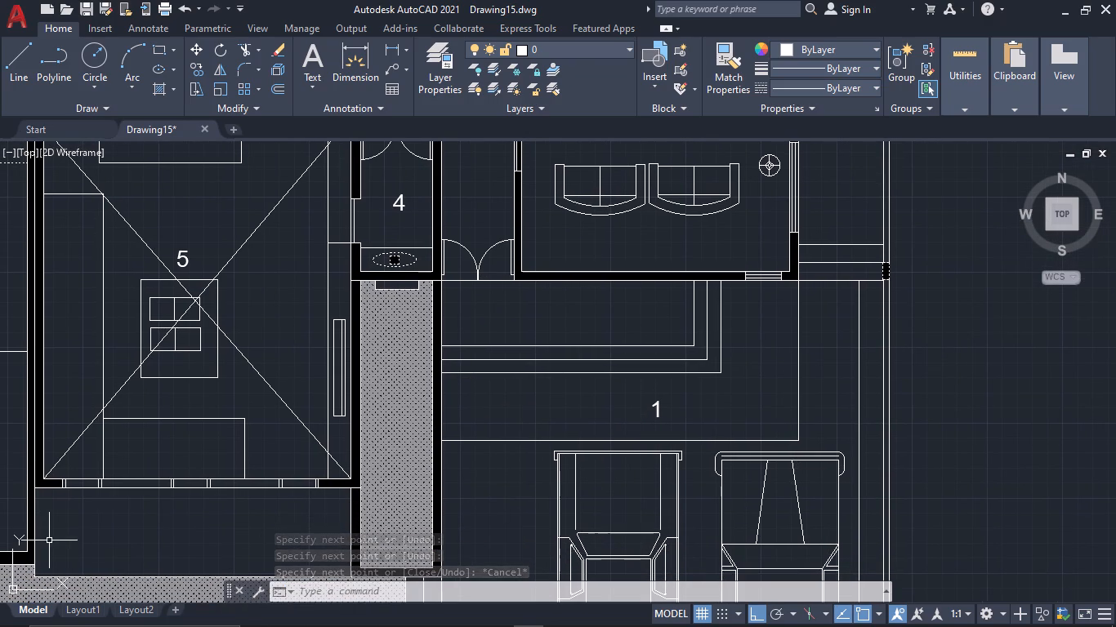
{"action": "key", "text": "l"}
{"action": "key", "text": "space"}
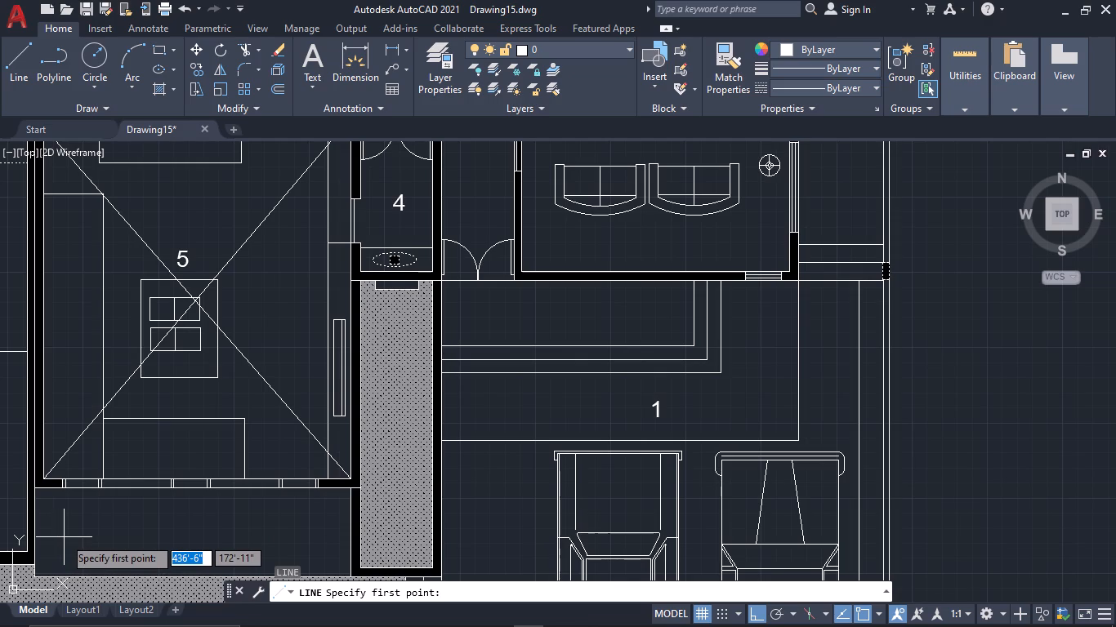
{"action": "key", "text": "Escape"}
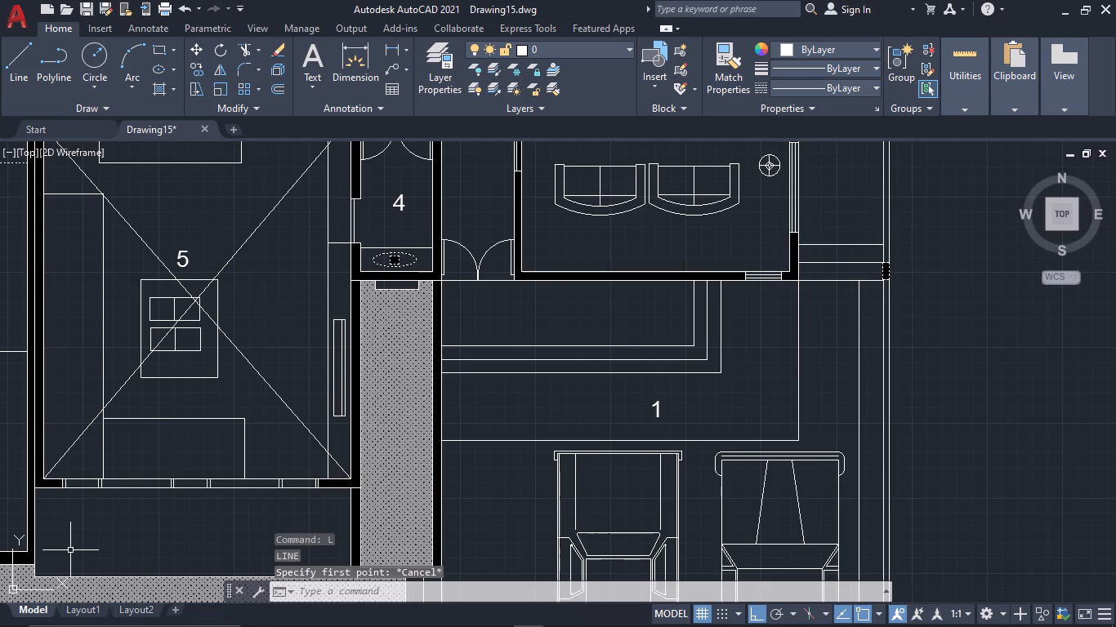
Place a vertical construction line through the top end of the second dashed tread line from the west end of the stairs.
{"action": "key", "text": "x"}
{"action": "key", "text": "l"}
{"action": "key", "text": "space"}
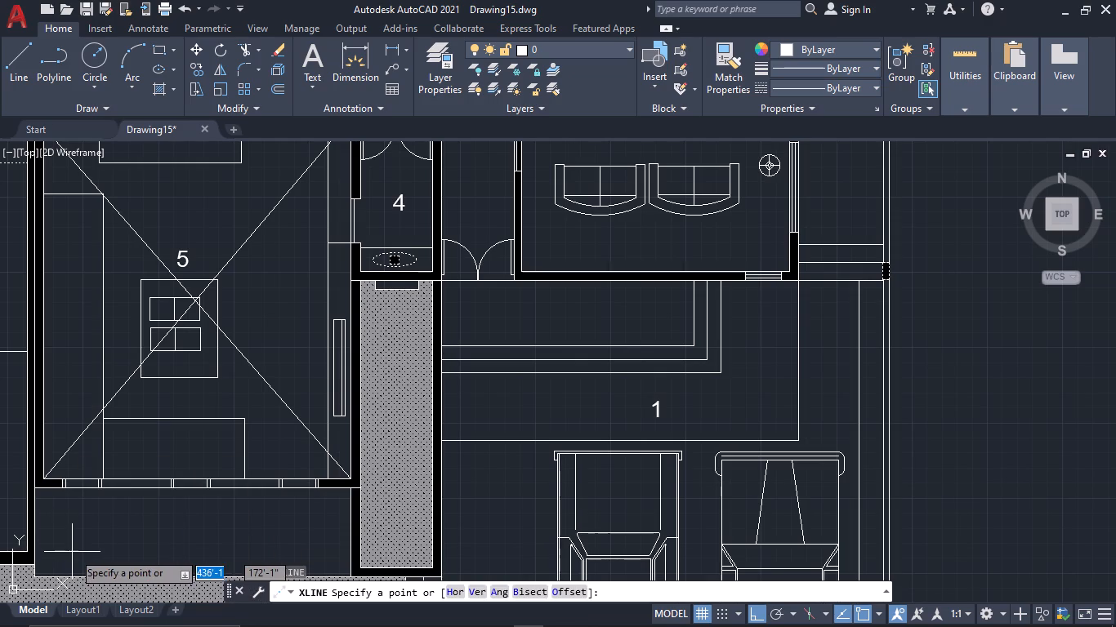
{"action": "type", "text": "v"}
{"action": "key", "text": "space"}
{"action": "scroll", "coordinate": [148, 517], "scroll_direction": "down", "scroll_amount": 2}
{"action": "middle_click_drag", "start_coordinate": [154, 515], "coordinate": [261, 406]}
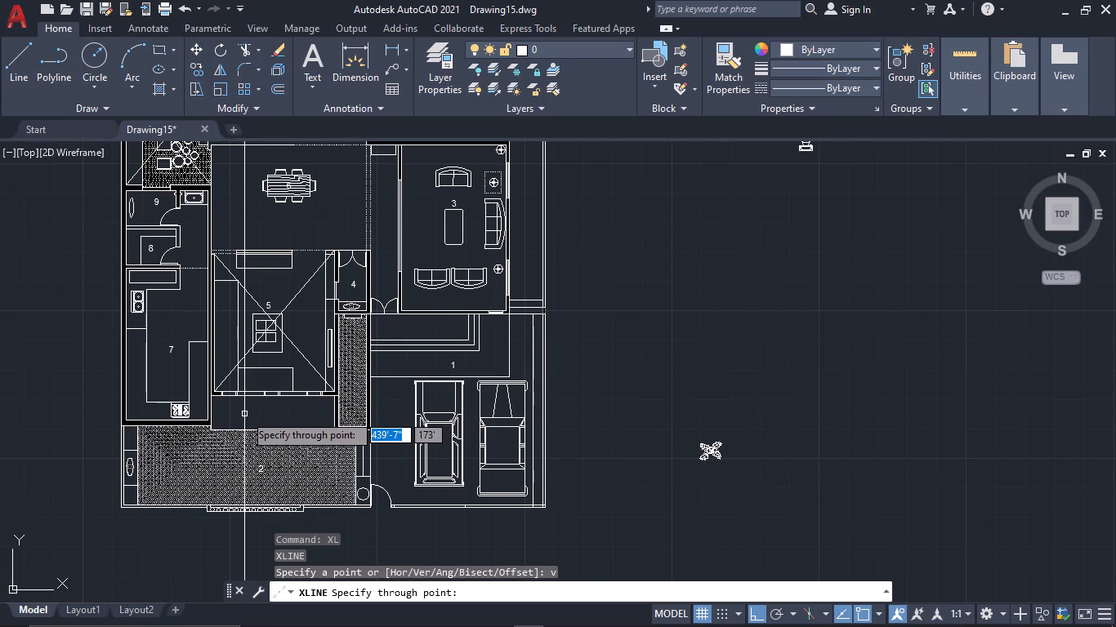
{"action": "middle_click_drag", "start_coordinate": [244, 415], "coordinate": [301, 542]}
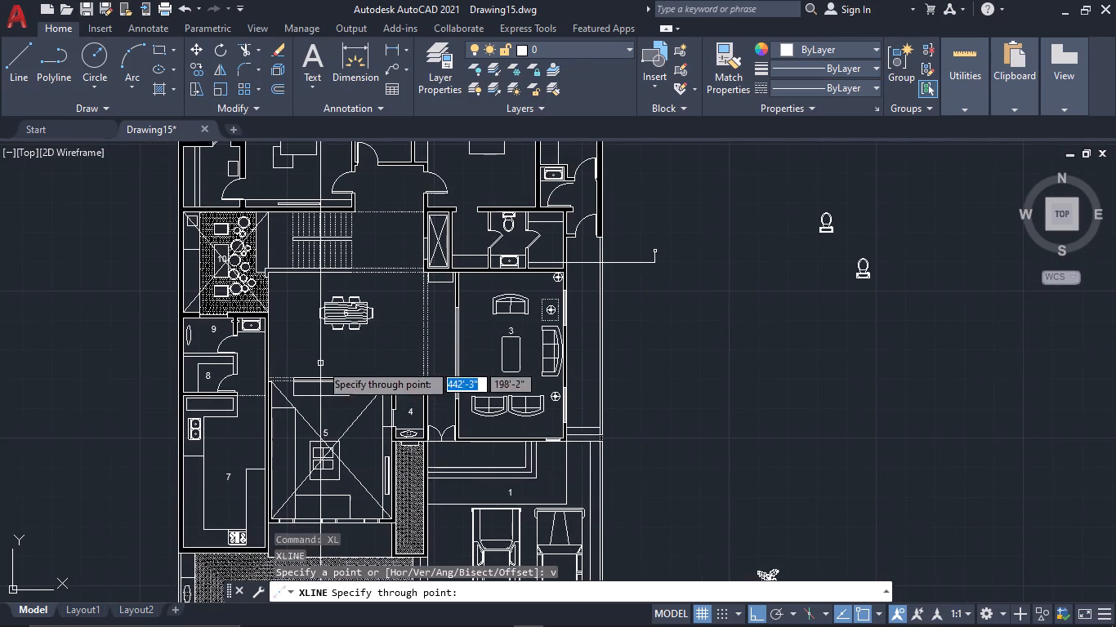
{"action": "middle_click_drag", "start_coordinate": [320, 363], "coordinate": [354, 586]}
{"action": "scroll", "coordinate": [335, 370], "scroll_direction": "up", "scroll_amount": 1}
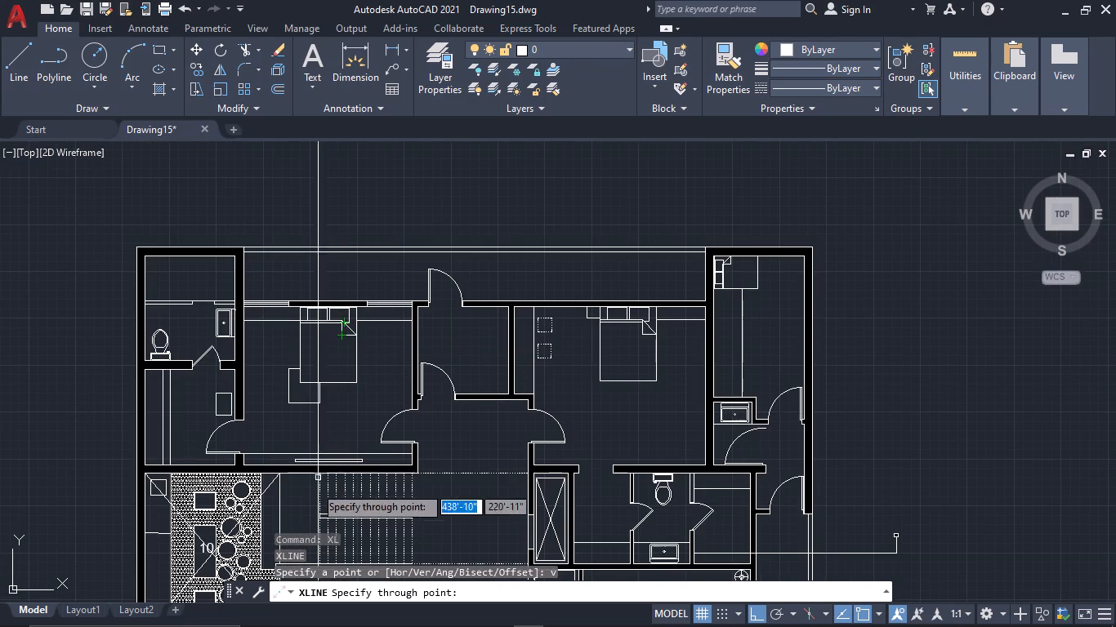
{"action": "scroll", "coordinate": [344, 487], "scroll_direction": "up", "scroll_amount": 2}
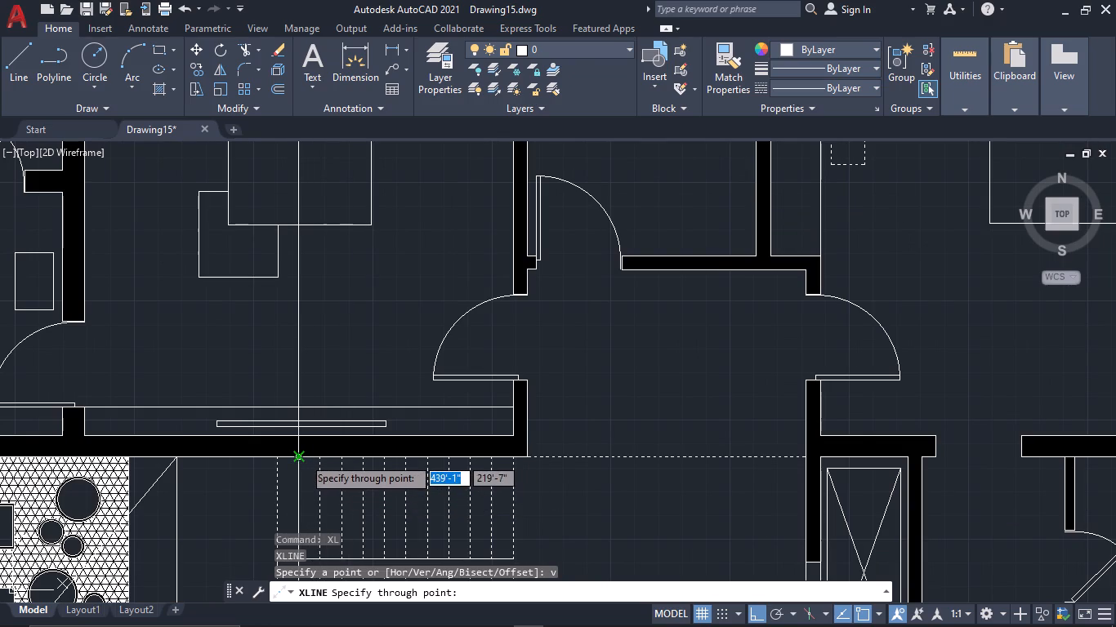
{"action": "left_click", "coordinate": [303, 457]}
{"action": "scroll", "coordinate": [310, 460], "scroll_direction": "down", "scroll_amount": 5}
{"action": "key", "text": "Escape"}
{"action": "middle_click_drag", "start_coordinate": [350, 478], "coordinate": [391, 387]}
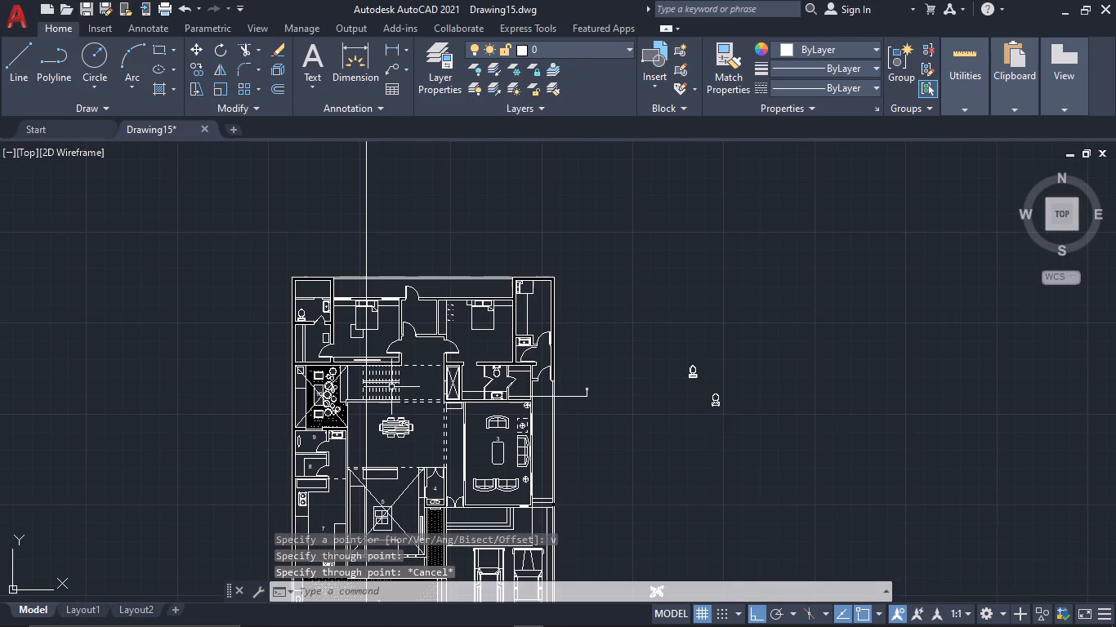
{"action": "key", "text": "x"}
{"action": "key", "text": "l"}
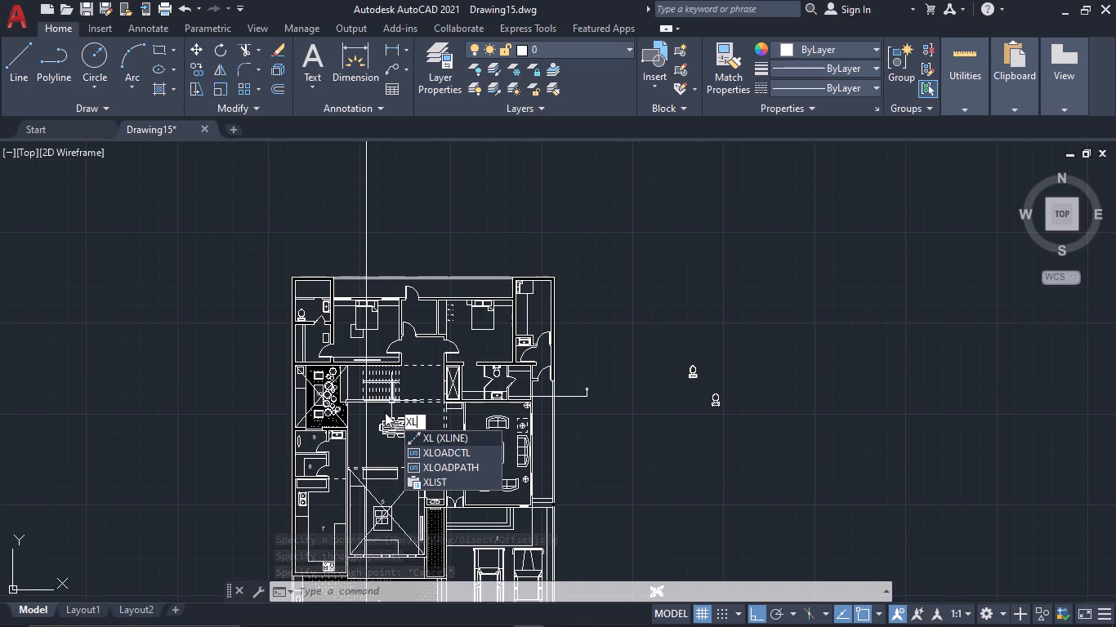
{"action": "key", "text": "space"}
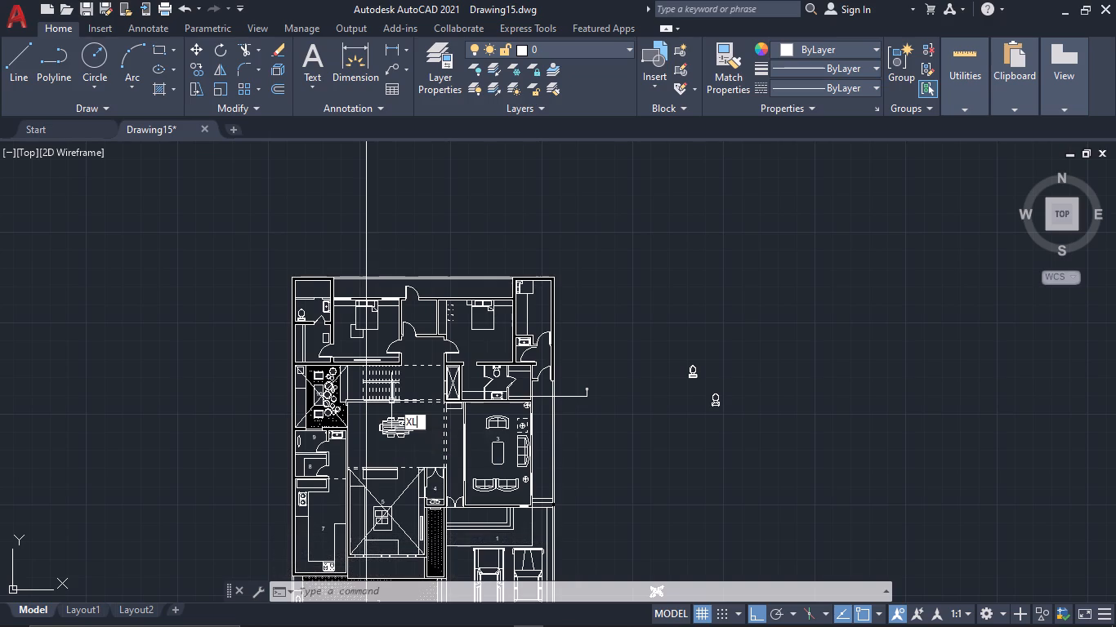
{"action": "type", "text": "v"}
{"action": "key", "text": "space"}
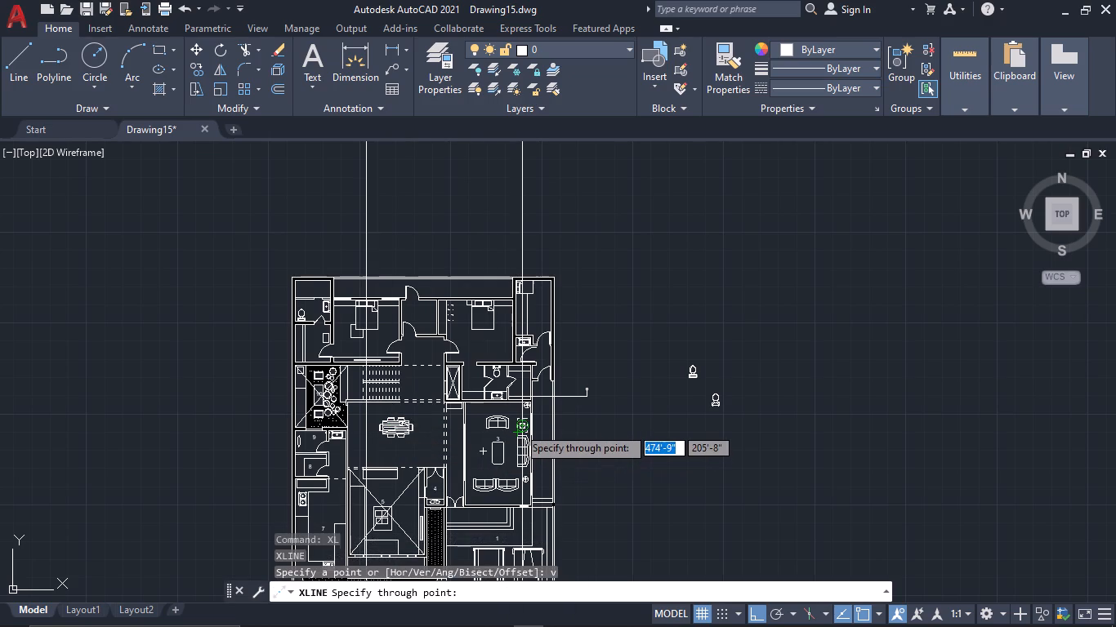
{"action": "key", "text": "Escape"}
Place a horizontal construction line through the west end of the east marker line, at the toilet block's wall.
{"action": "key", "text": "x"}
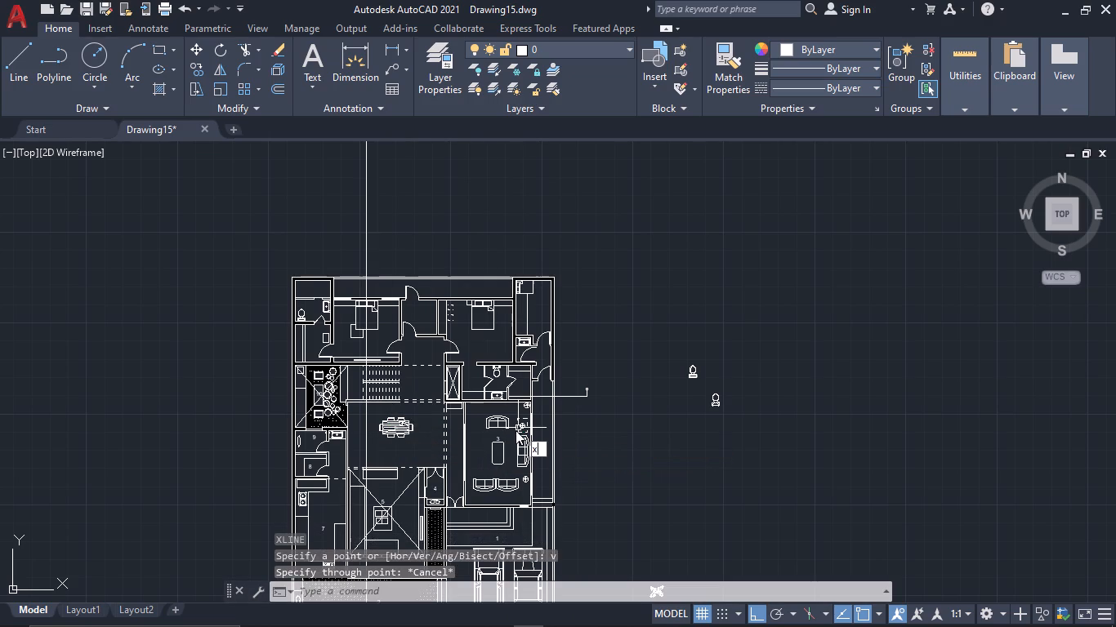
{"action": "key", "text": "l"}
{"action": "key", "text": "space"}
{"action": "type", "text": "h"}
{"action": "key", "text": "space"}
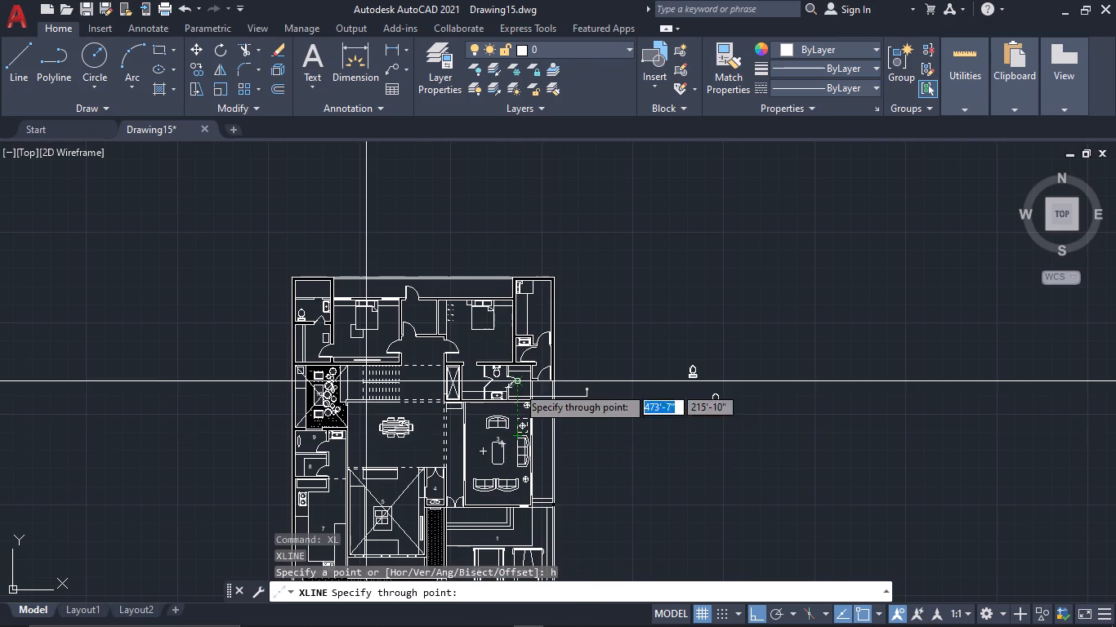
{"action": "scroll", "coordinate": [517, 386], "scroll_direction": "up", "scroll_amount": 5}
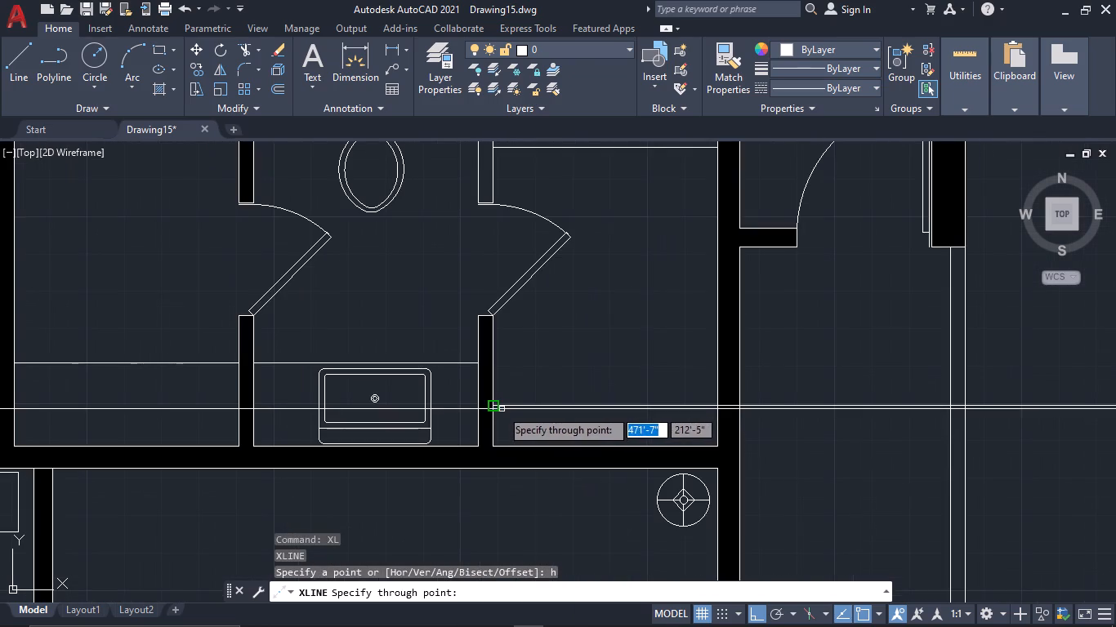
{"action": "left_click", "coordinate": [494, 407]}
{"action": "scroll", "coordinate": [489, 446], "scroll_direction": "down", "scroll_amount": 3}
{"action": "key", "text": "Escape"}
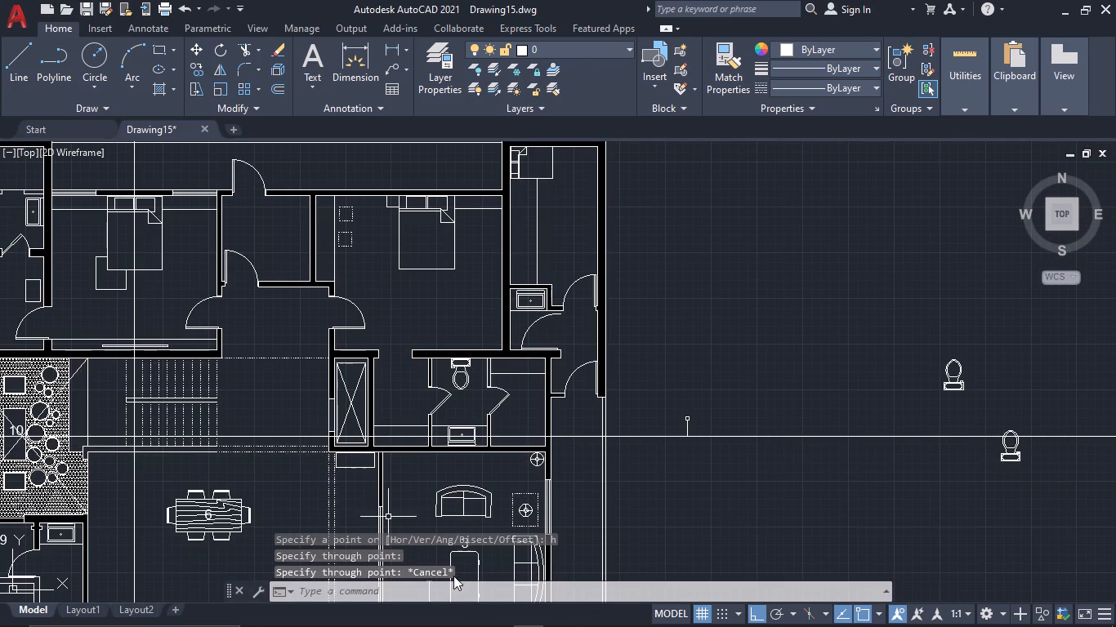
Trim the horizontal construction line just east of the square-ended marker outside the plan.
{"action": "key", "text": "t"}
{"action": "key", "text": "r"}
{"action": "key", "text": "space"}
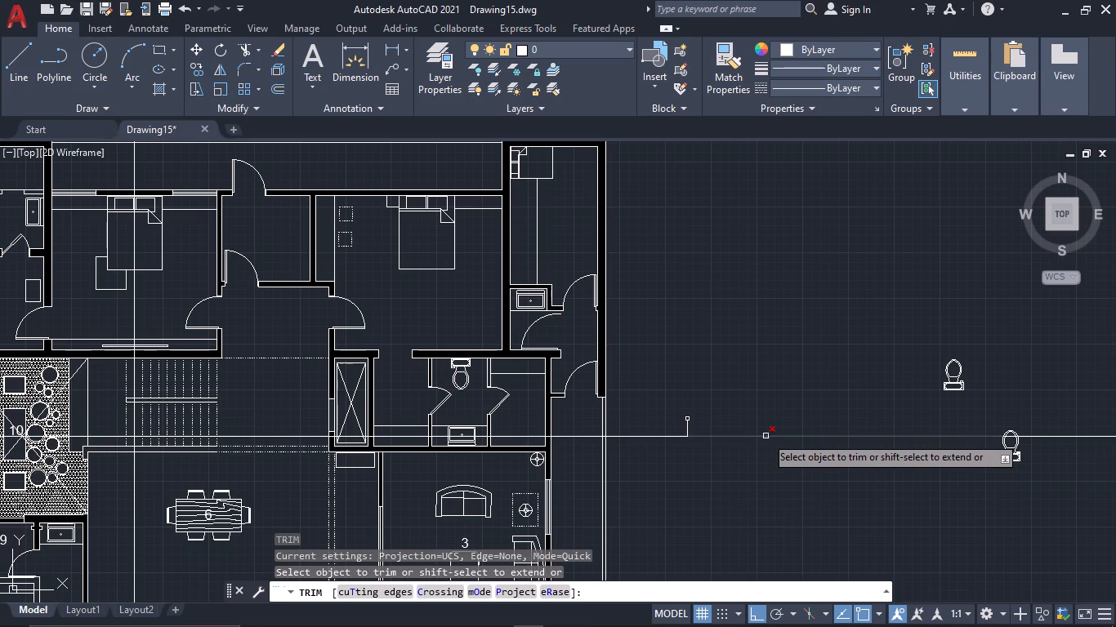
{"action": "left_click", "coordinate": [766, 436]}
{"action": "middle_click_drag", "start_coordinate": [498, 463], "coordinate": [829, 434]}
{"action": "key", "text": "Escape"}
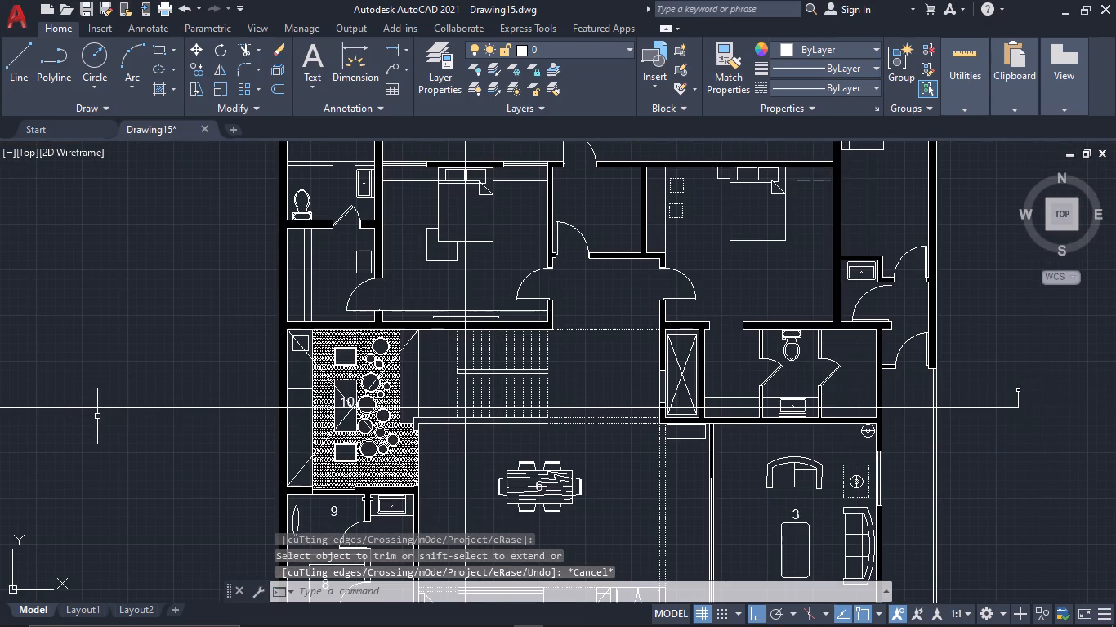
Draw a vertical line crossing the horizontal construction line outside the plan, west of courtyard 10.
{"action": "key", "text": "l"}
{"action": "key", "text": "space"}
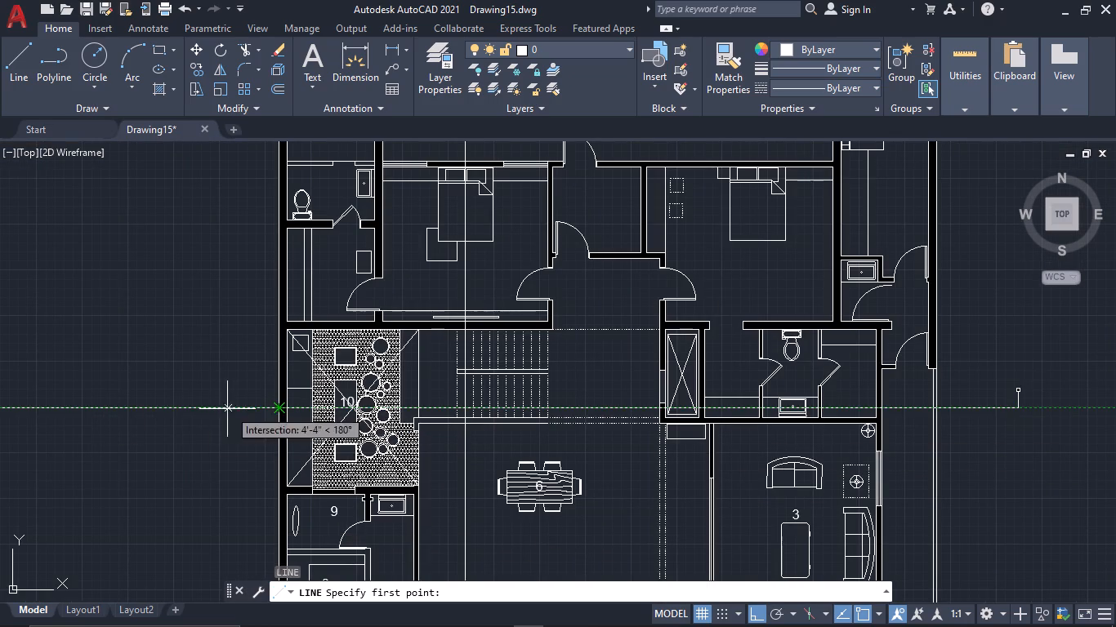
{"action": "left_click", "coordinate": [199, 409]}
{"action": "left_click", "coordinate": [203, 358]}
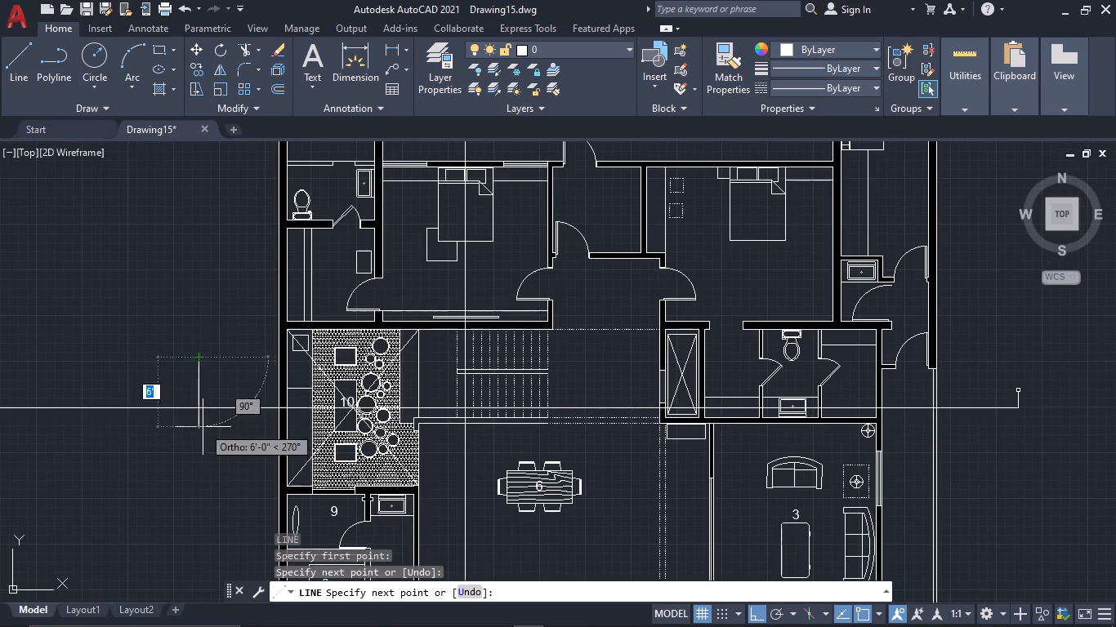
{"action": "left_click", "coordinate": [203, 455]}
{"action": "key", "text": "Escape"}
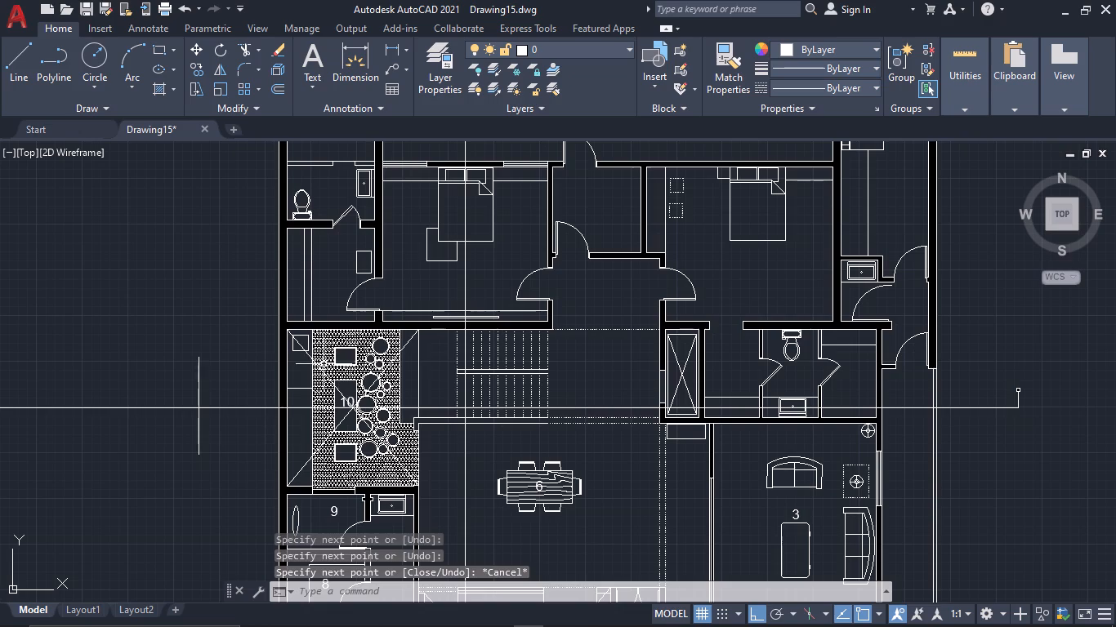
Trim the construction line west of the vertical line and the vertical line's southern half, leaving a northward-turned corner.
{"action": "type", "text": "tr"}
{"action": "key", "text": "space"}
{"action": "left_click_drag", "start_coordinate": [155, 436], "coordinate": [142, 377]}
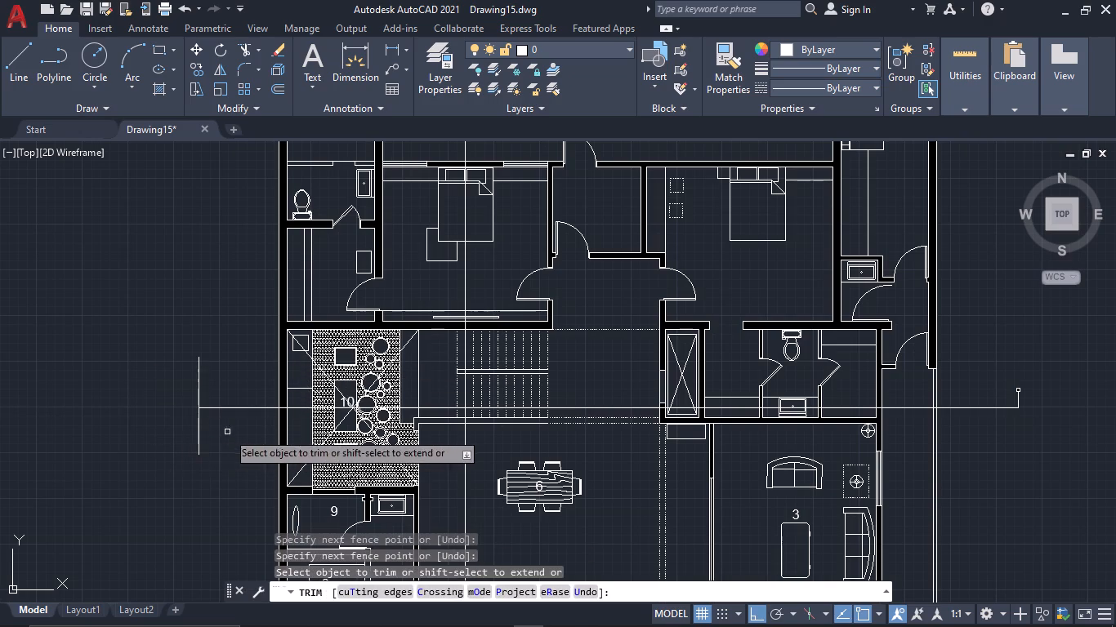
{"action": "left_click_drag", "start_coordinate": [229, 431], "coordinate": [176, 426]}
{"action": "middle_click_drag", "start_coordinate": [176, 423], "coordinate": [184, 460]}
{"action": "key", "text": "Escape"}
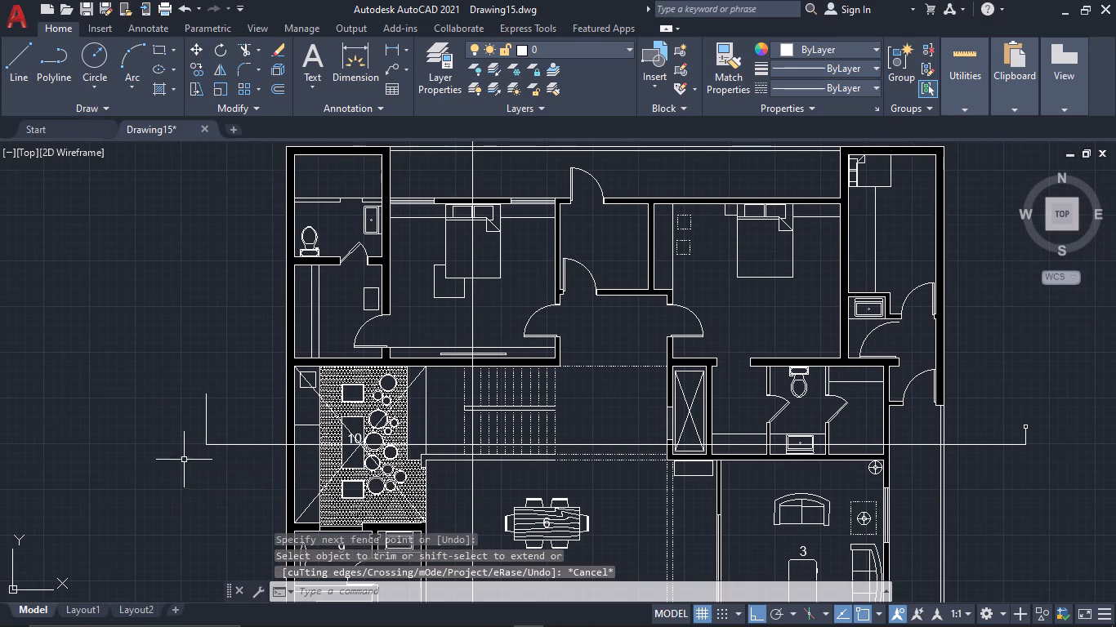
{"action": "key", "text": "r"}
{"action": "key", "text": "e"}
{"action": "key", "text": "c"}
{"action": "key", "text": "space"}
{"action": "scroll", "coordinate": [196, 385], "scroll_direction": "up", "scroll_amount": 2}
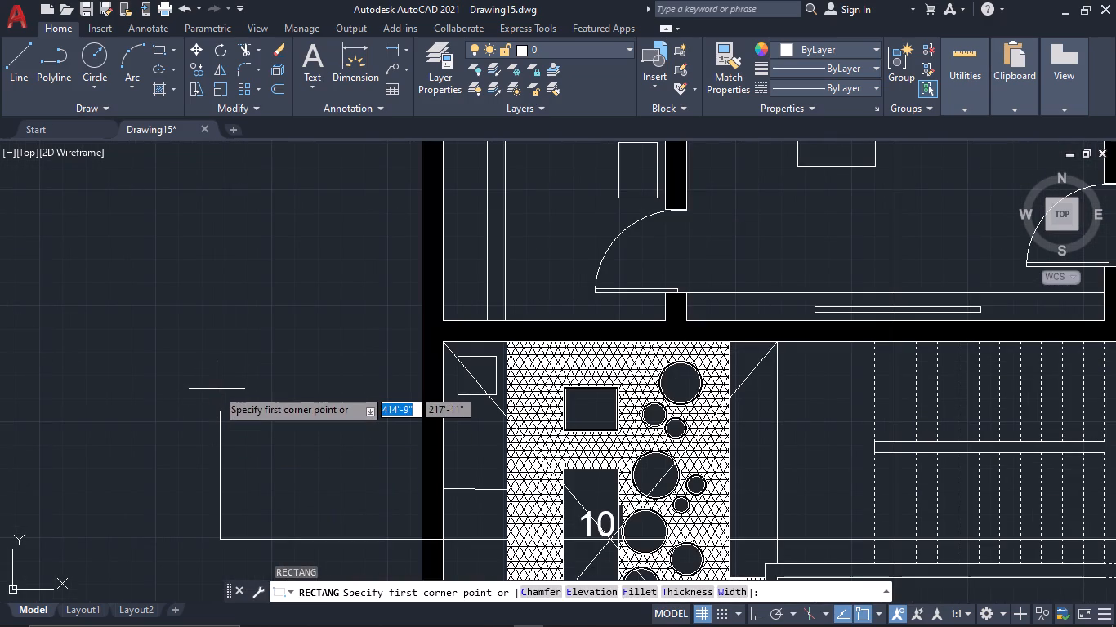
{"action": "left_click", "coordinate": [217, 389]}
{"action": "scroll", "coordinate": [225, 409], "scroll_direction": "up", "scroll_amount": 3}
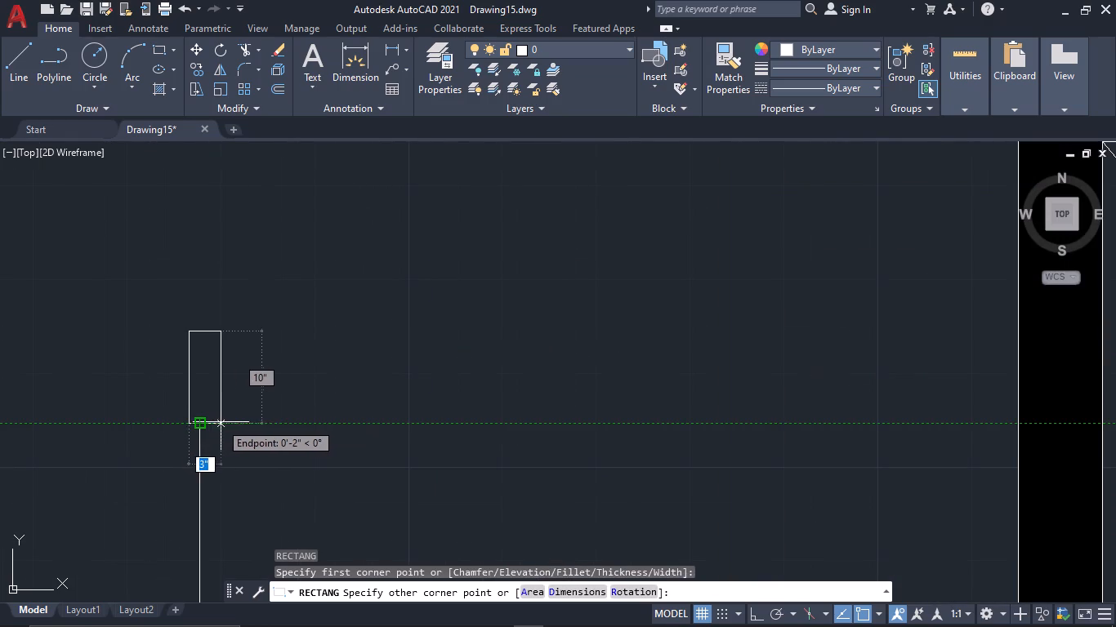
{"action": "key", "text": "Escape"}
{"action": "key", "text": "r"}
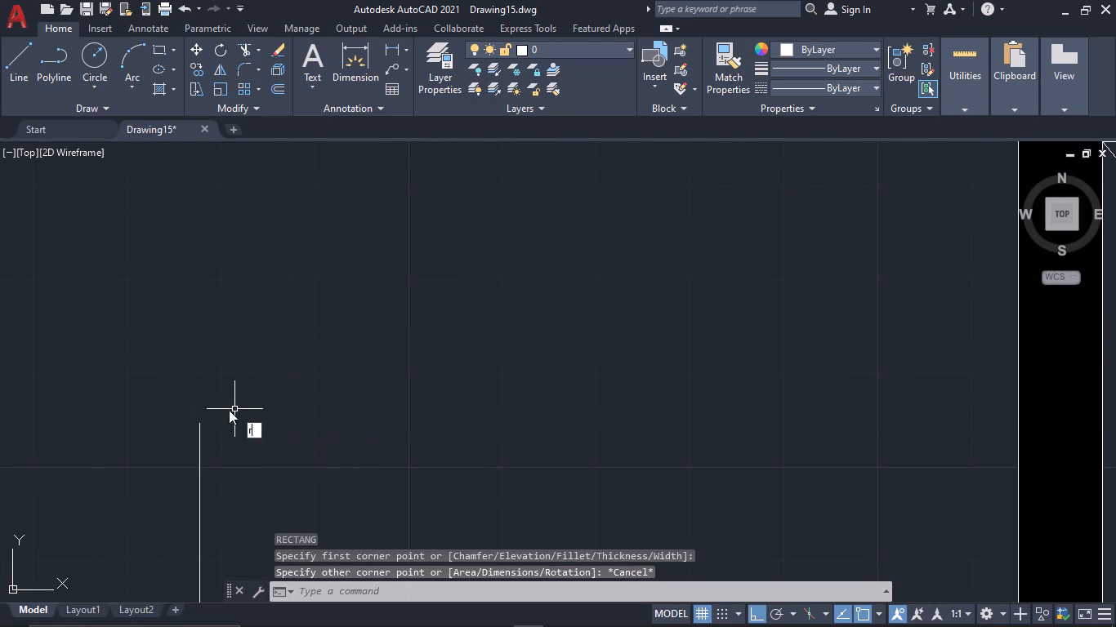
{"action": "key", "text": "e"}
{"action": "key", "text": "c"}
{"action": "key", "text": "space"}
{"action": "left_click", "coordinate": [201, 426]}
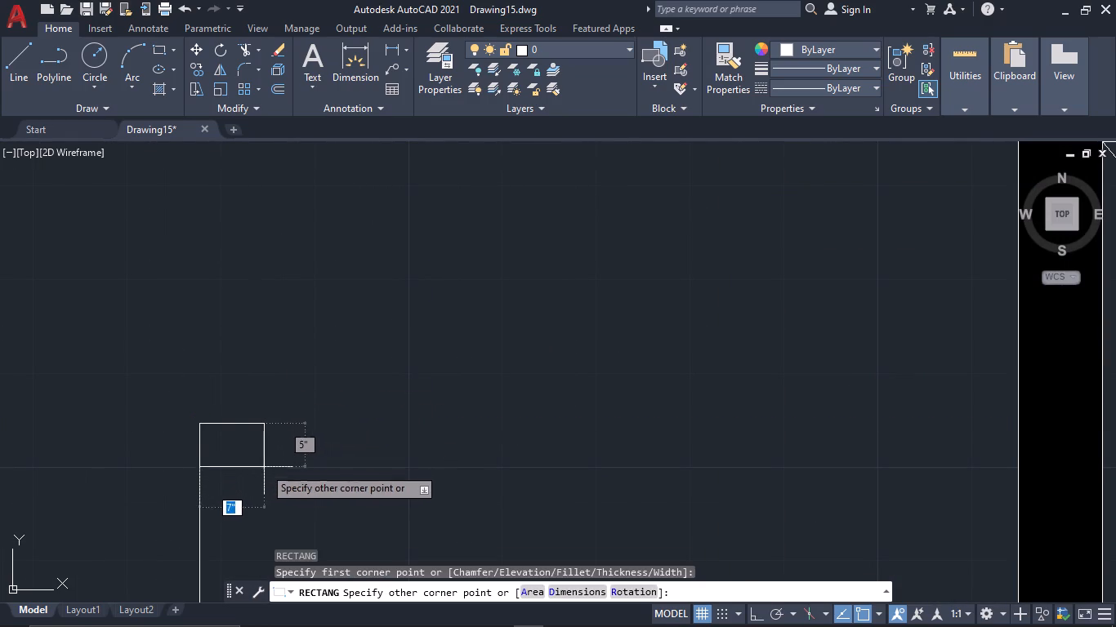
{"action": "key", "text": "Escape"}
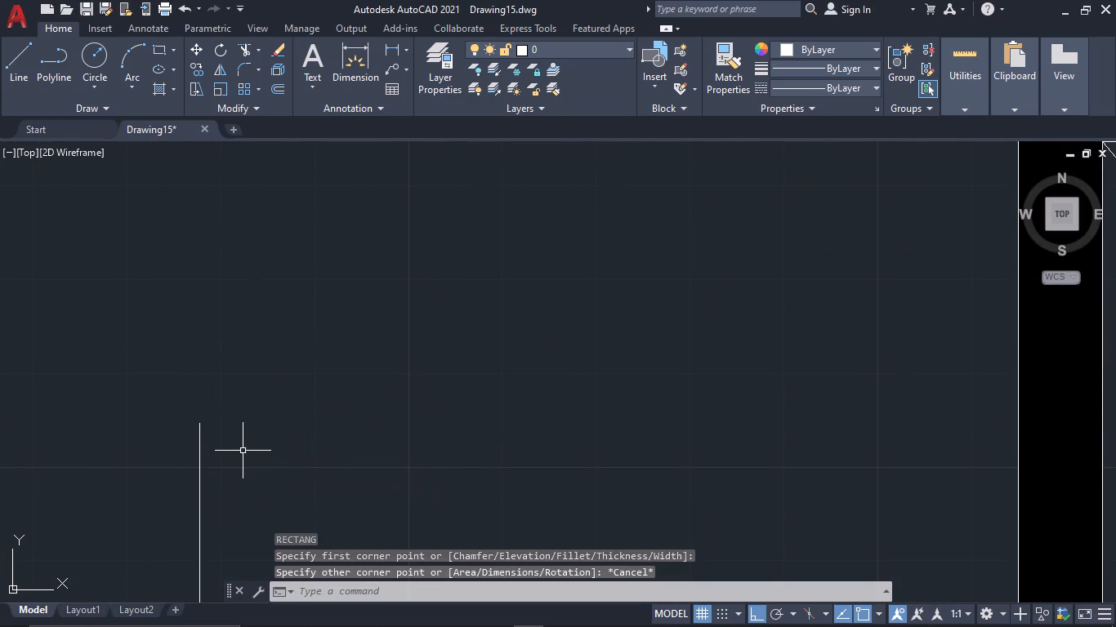
Copy the filled square from the east marker and paste it at the top end of the west marker's vertical line.
{"action": "scroll", "coordinate": [243, 451], "scroll_direction": "down", "scroll_amount": 3}
{"action": "middle_click_drag", "start_coordinate": [293, 468], "coordinate": [0, 293]}
{"action": "scroll", "coordinate": [0, 291], "scroll_direction": "down", "scroll_amount": 2}
{"action": "scroll", "coordinate": [626, 369], "scroll_direction": "down", "scroll_amount": 1}
{"action": "scroll", "coordinate": [742, 313], "scroll_direction": "up", "scroll_amount": 2}
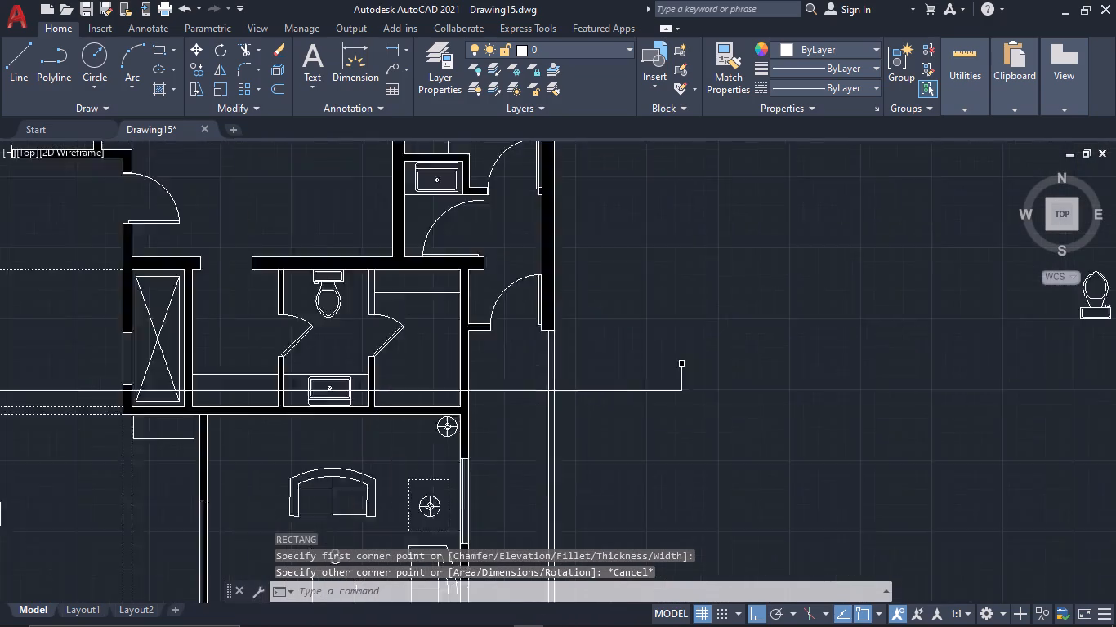
{"action": "scroll", "coordinate": [720, 327], "scroll_direction": "up", "scroll_amount": 2}
{"action": "scroll", "coordinate": [626, 420], "scroll_direction": "up", "scroll_amount": 4}
{"action": "left_click_drag", "start_coordinate": [647, 433], "coordinate": [621, 416]}
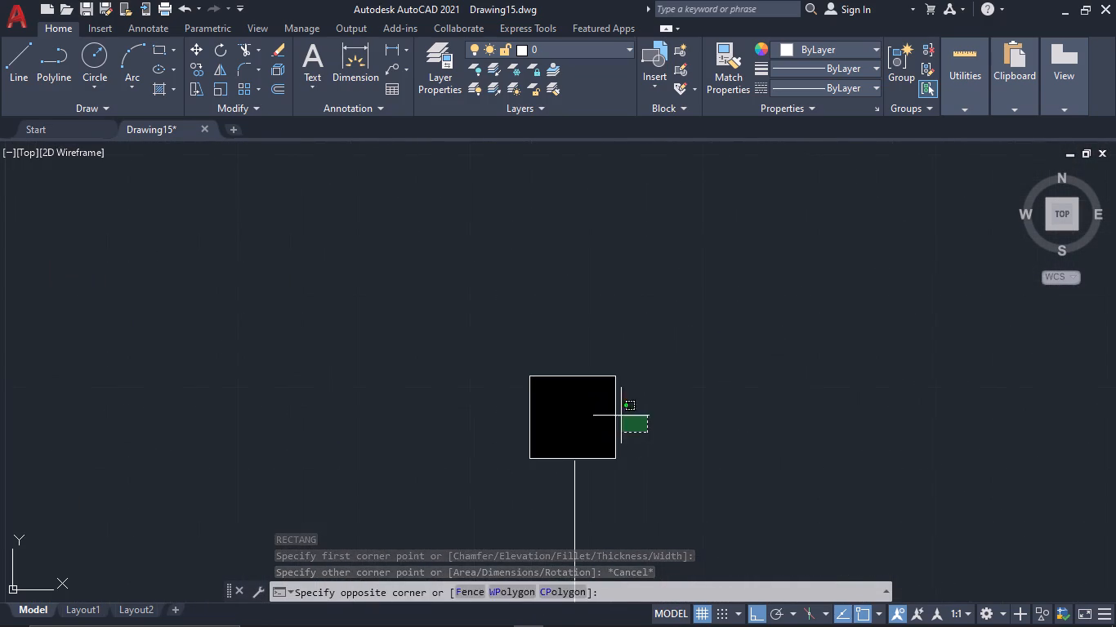
{"action": "left_click", "coordinate": [552, 349]}
{"action": "key", "text": "ctrl+c"}
{"action": "key", "text": "ctrl+v"}
{"action": "scroll", "coordinate": [342, 436], "scroll_direction": "down", "scroll_amount": 2}
{"action": "middle_click_drag", "start_coordinate": [342, 437], "coordinate": [892, 444]}
{"action": "scroll", "coordinate": [362, 403], "scroll_direction": "down", "scroll_amount": 2}
{"action": "scroll", "coordinate": [266, 418], "scroll_direction": "down", "scroll_amount": 2}
{"action": "middle_click_drag", "start_coordinate": [265, 419], "coordinate": [860, 443]}
{"action": "middle_click_drag", "start_coordinate": [323, 369], "coordinate": [895, 399]}
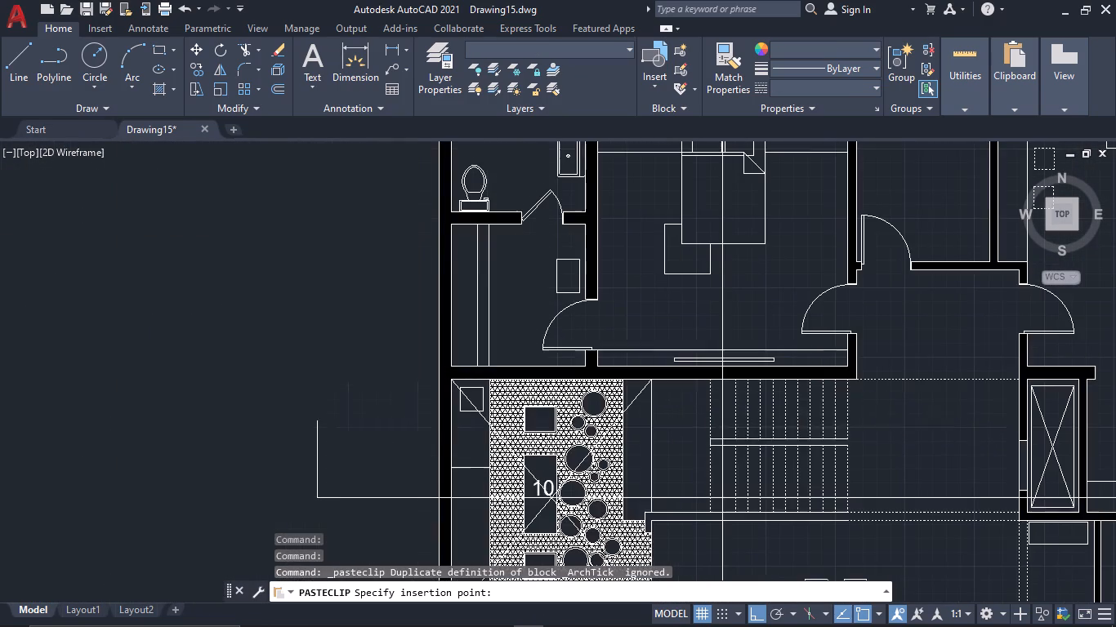
{"action": "scroll", "coordinate": [326, 416], "scroll_direction": "up", "scroll_amount": 3}
{"action": "scroll", "coordinate": [257, 430], "scroll_direction": "up", "scroll_amount": 3}
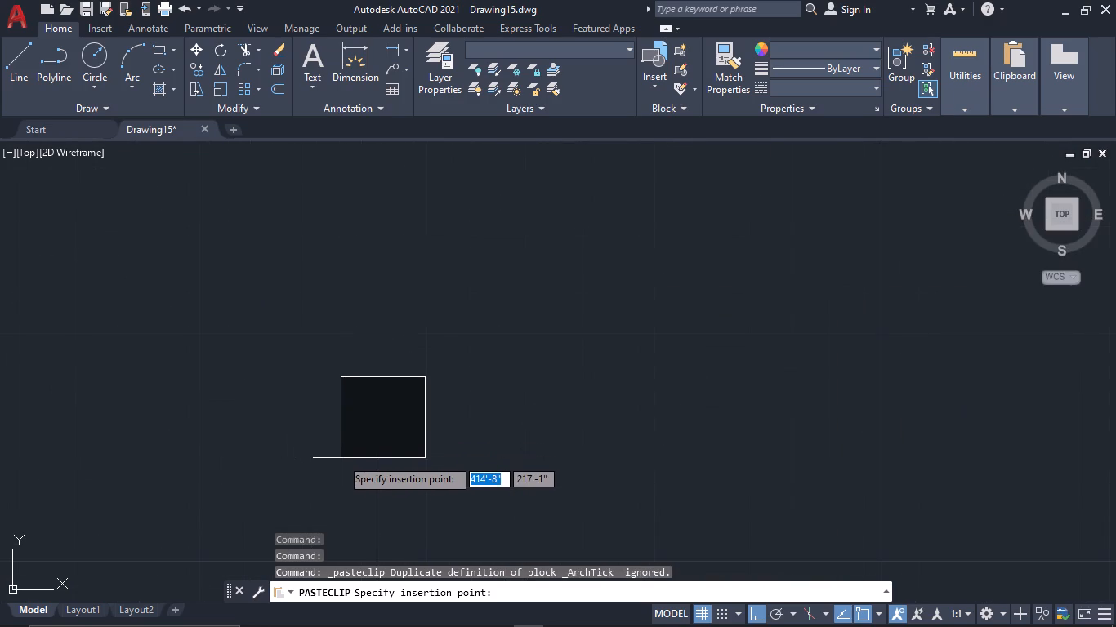
{"action": "left_click", "coordinate": [338, 456]}
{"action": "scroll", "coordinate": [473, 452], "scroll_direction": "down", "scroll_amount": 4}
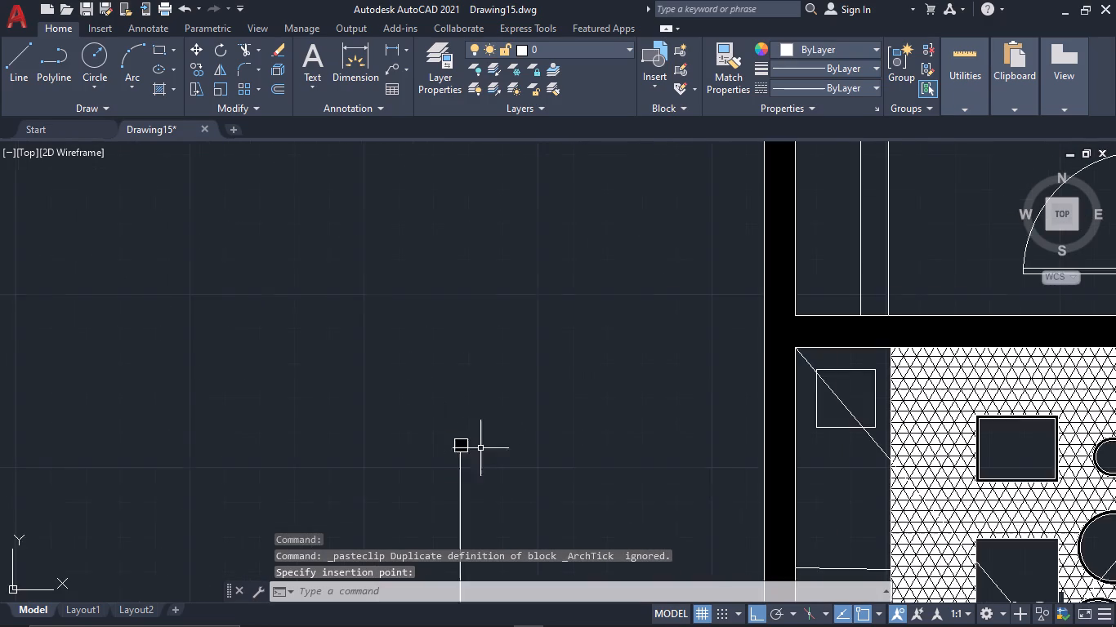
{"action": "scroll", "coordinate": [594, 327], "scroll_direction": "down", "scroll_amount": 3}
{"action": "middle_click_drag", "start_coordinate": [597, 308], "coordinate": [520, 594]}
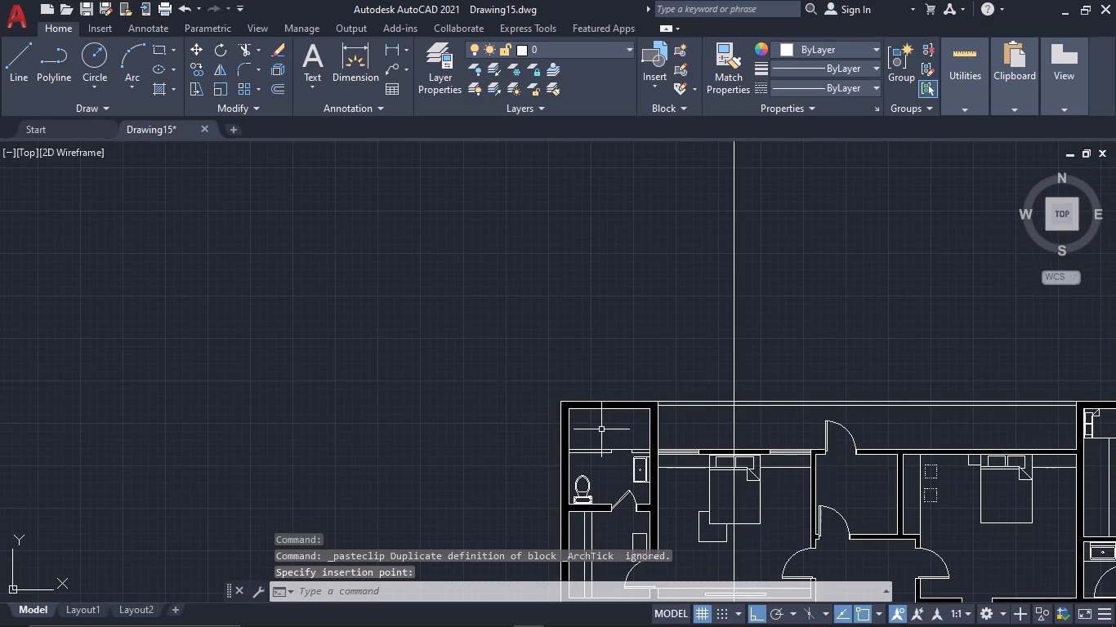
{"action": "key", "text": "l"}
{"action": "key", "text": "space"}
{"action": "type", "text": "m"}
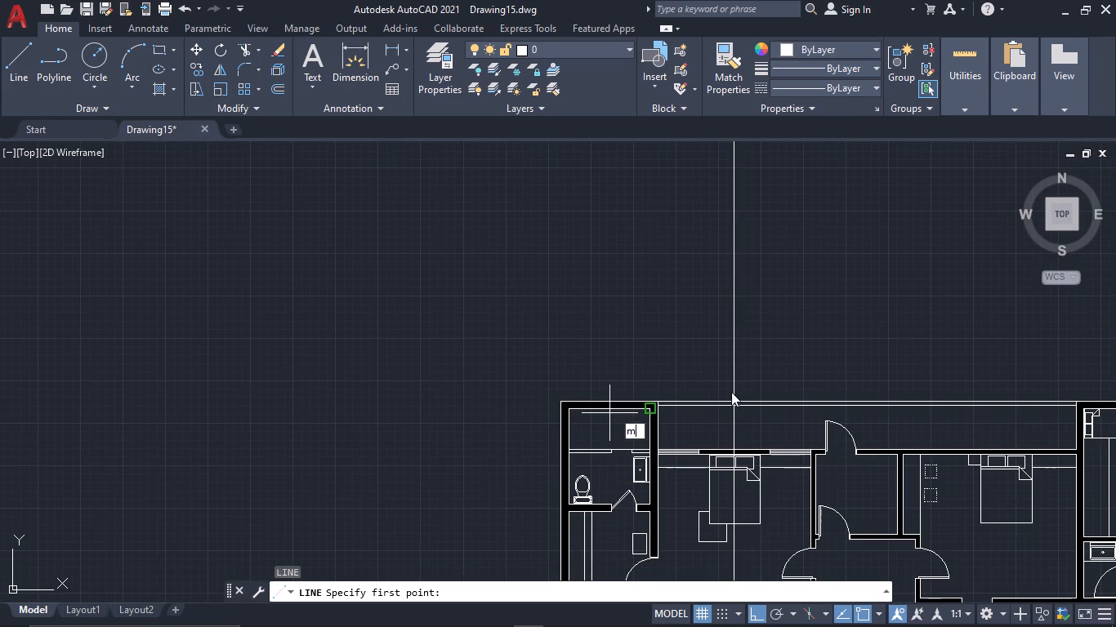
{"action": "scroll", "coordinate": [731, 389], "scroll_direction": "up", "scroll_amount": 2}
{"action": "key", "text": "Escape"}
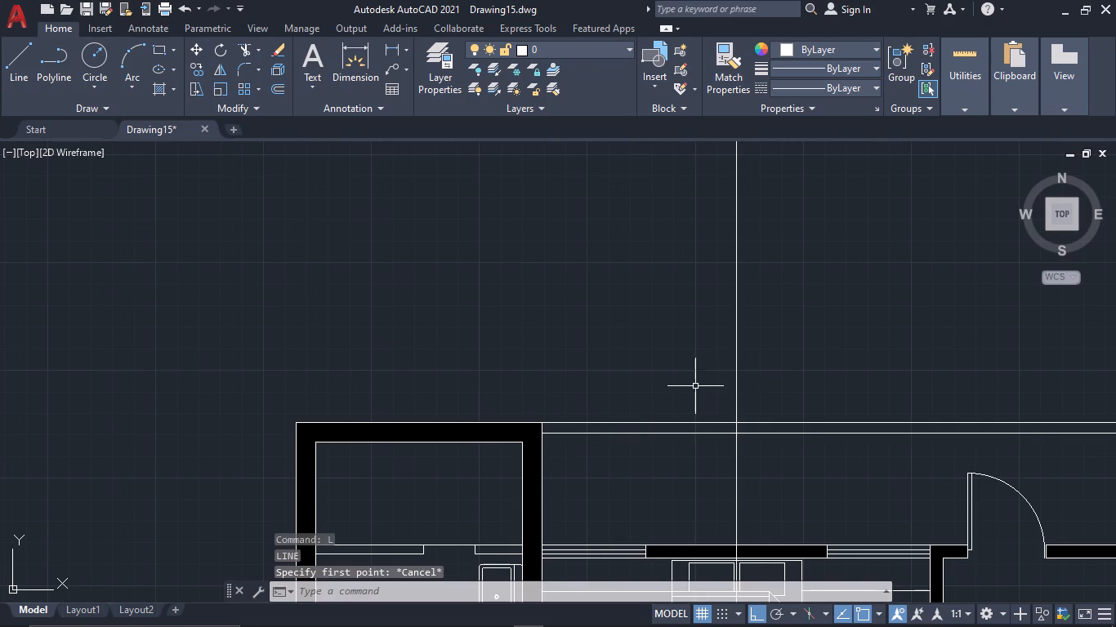
Draw a horizontal line across the vertical construction line about 4'-9" north of the plan's outer wall.
{"action": "key", "text": "l"}
{"action": "key", "text": "space"}
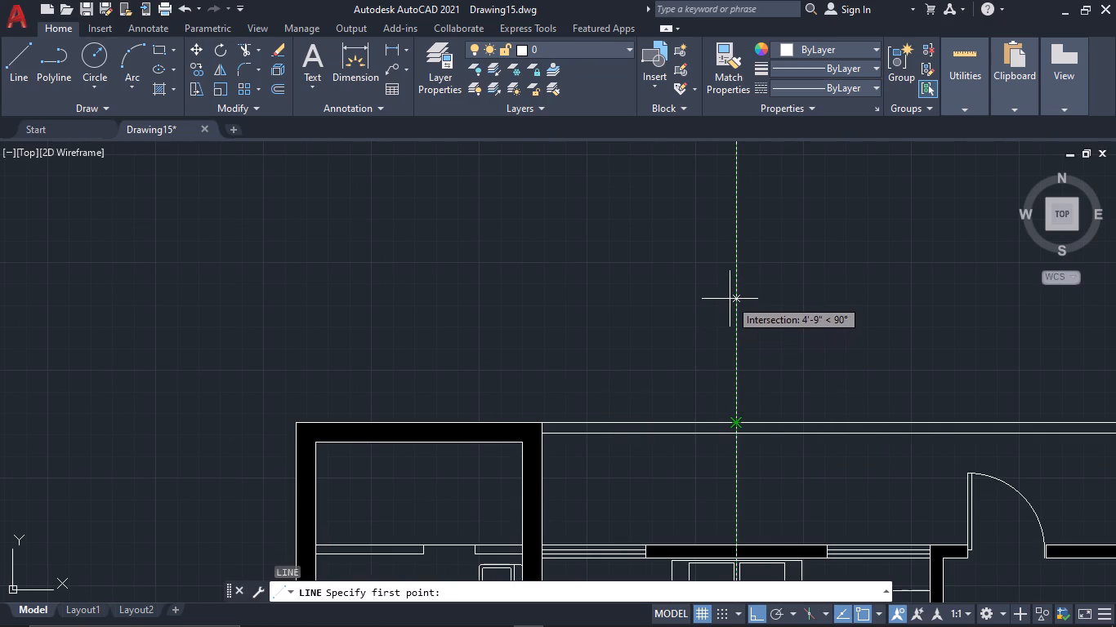
{"action": "left_click", "coordinate": [730, 299]}
{"action": "left_click", "coordinate": [815, 291]}
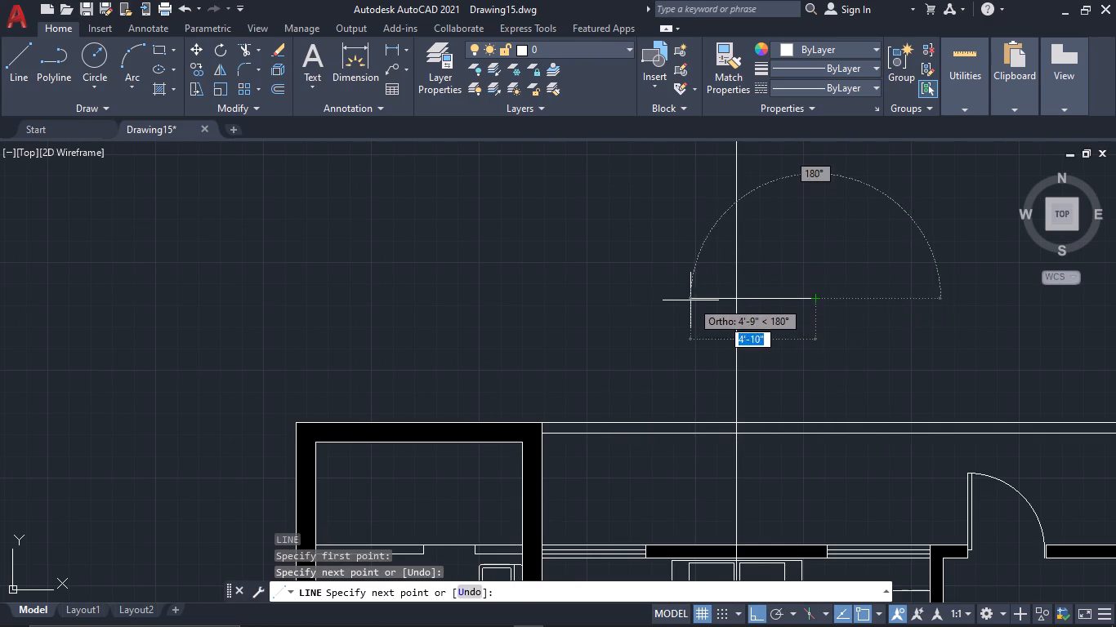
{"action": "left_click", "coordinate": [685, 300]}
{"action": "key", "text": "Escape"}
Trim the vertical construction line above the horizontal line and that line's eastern half, leaving a westward-turned corner.
{"action": "key", "text": "t"}
{"action": "key", "text": "r"}
{"action": "key", "text": "space"}
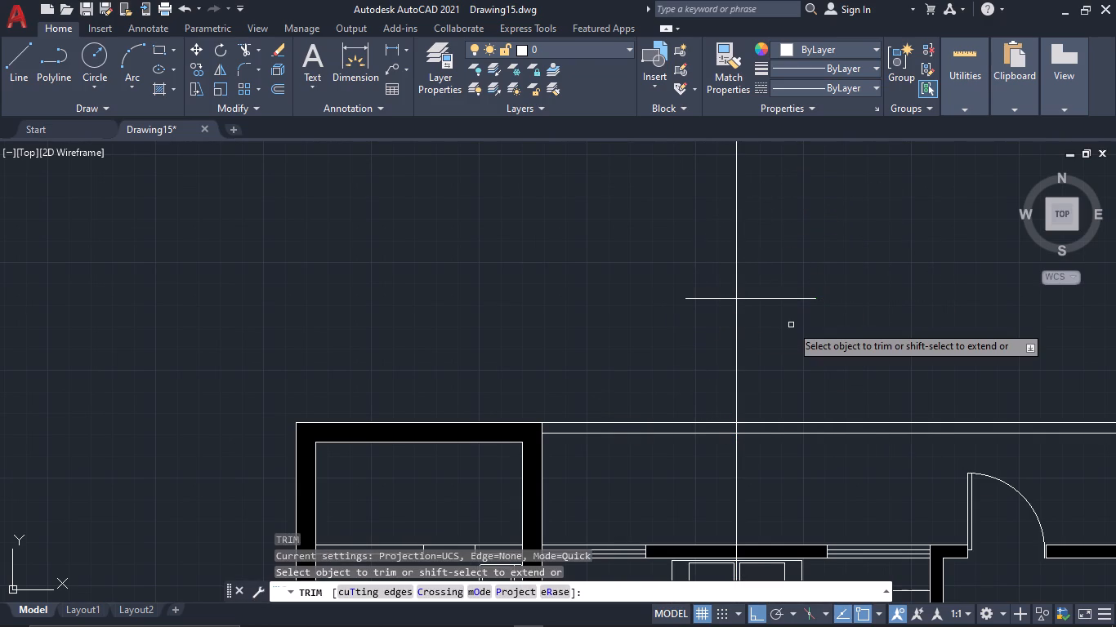
{"action": "left_click_drag", "start_coordinate": [791, 325], "coordinate": [703, 231]}
{"action": "scroll", "coordinate": [732, 264], "scroll_direction": "down", "scroll_amount": 4}
{"action": "middle_click_drag", "start_coordinate": [560, 539], "coordinate": [560, 529]}
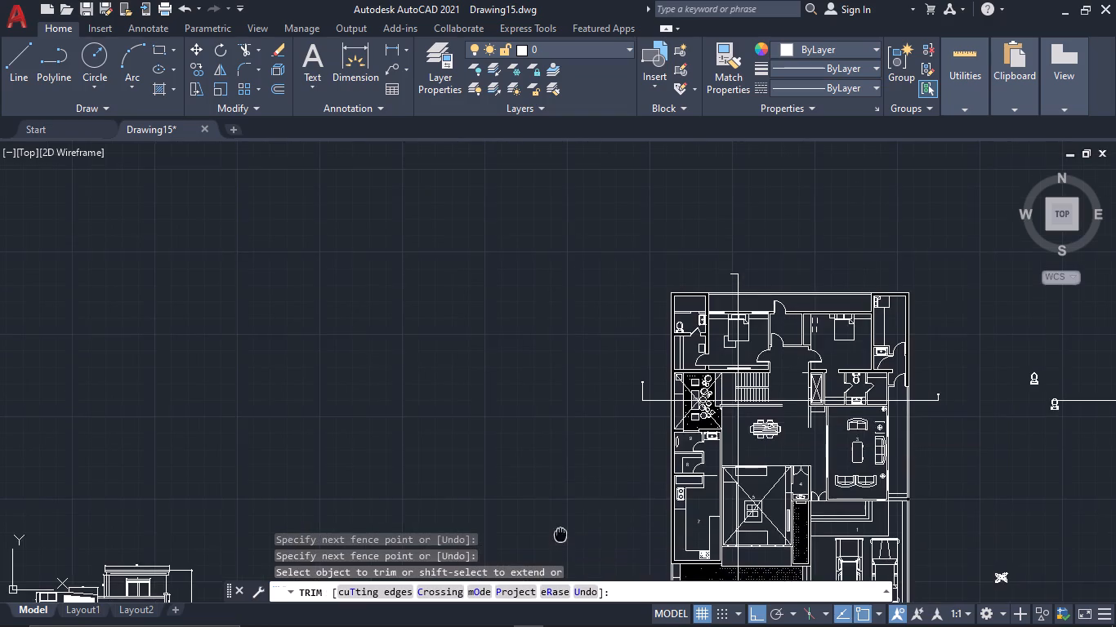
{"action": "middle_click_drag", "start_coordinate": [560, 529], "coordinate": [537, 140]}
{"action": "key", "text": "Escape"}
Draw a horizontal line eastward from the vertical construction line, about 4'-11" south of the railing strip on the plan's south wall.
{"action": "middle_click_drag", "start_coordinate": [808, 276], "coordinate": [806, 291]}
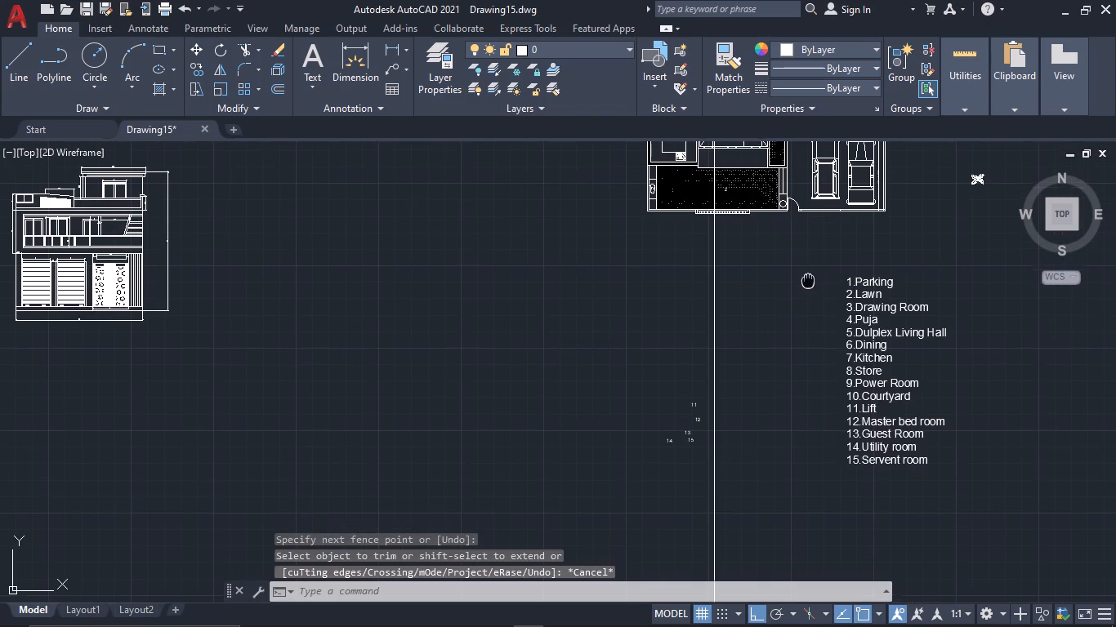
{"action": "middle_click_drag", "start_coordinate": [806, 291], "coordinate": [788, 354]}
{"action": "key", "text": "l"}
{"action": "key", "text": "space"}
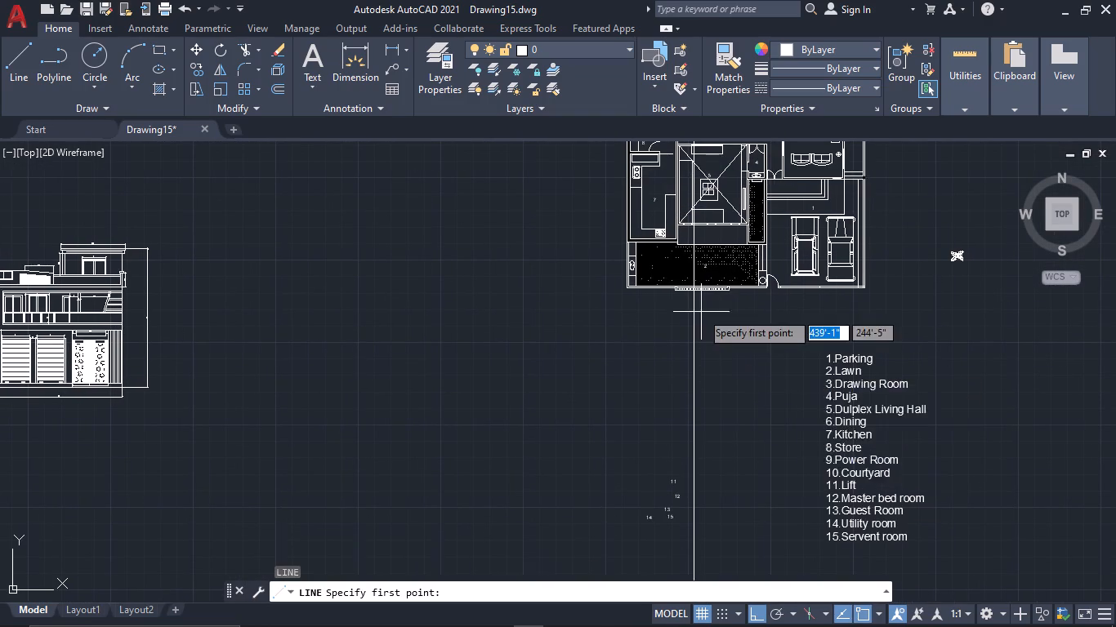
{"action": "scroll", "coordinate": [701, 312], "scroll_direction": "up", "scroll_amount": 3}
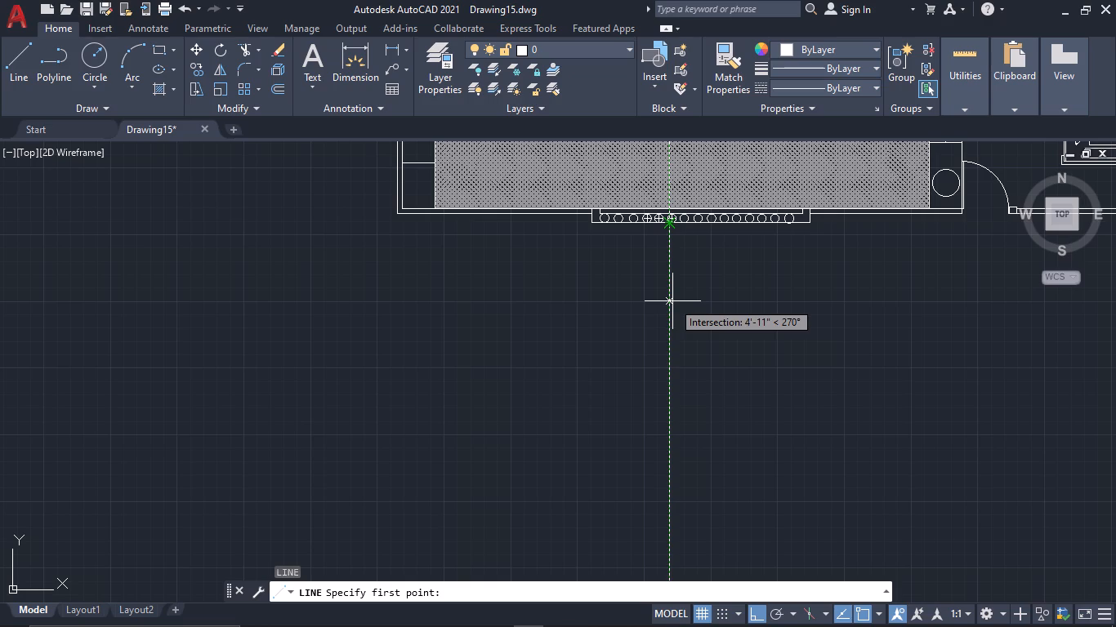
{"action": "left_click", "coordinate": [672, 301]}
{"action": "left_click", "coordinate": [782, 313]}
{"action": "key", "text": "Escape"}
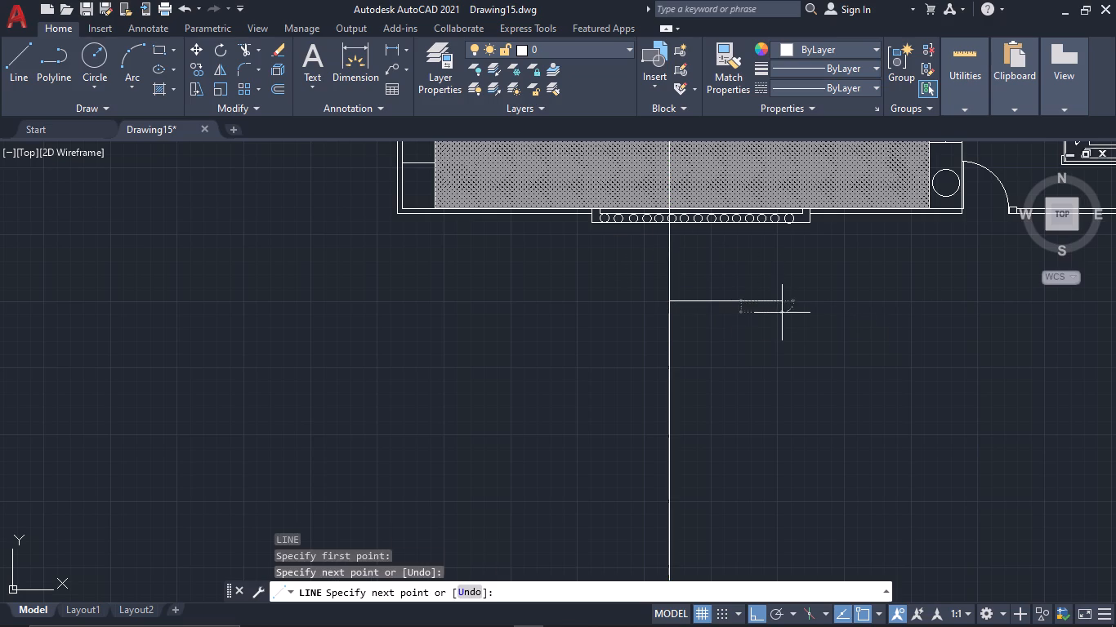
Trim the vertical construction line south of the horizontal line, together with that horizontal line's eastern part.
{"action": "key", "text": "t"}
{"action": "key", "text": "r"}
{"action": "key", "text": "space"}
{"action": "left_click_drag", "start_coordinate": [661, 335], "coordinate": [714, 278]}
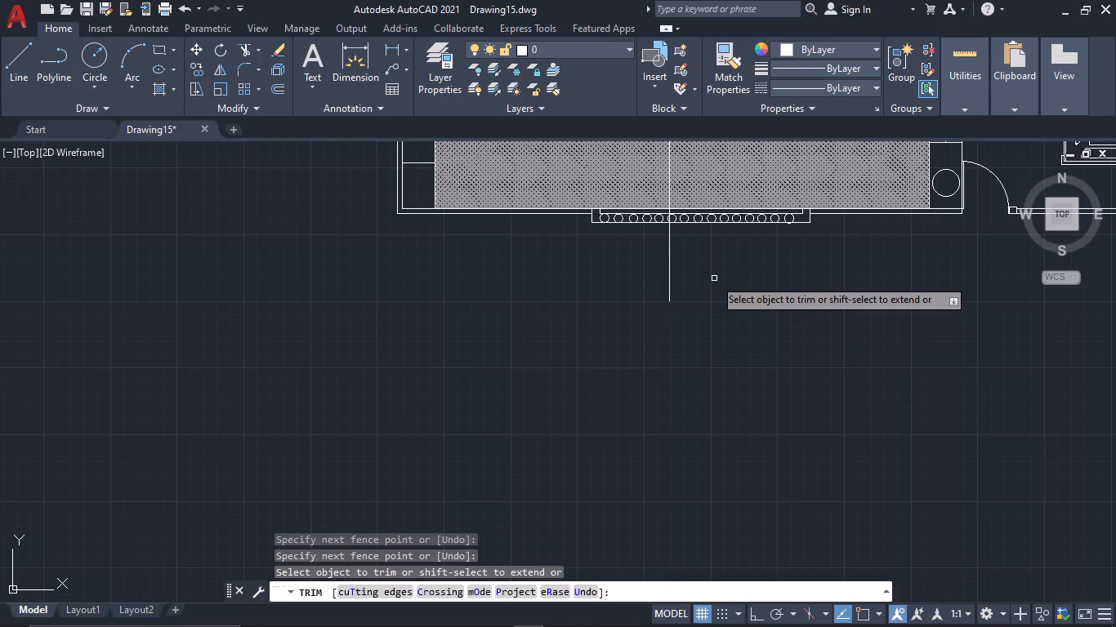
{"action": "key", "text": "Escape"}
Draw a short horizontal line westward from the south end of the vertical section line.
{"action": "key", "text": "l"}
{"action": "key", "text": "space"}
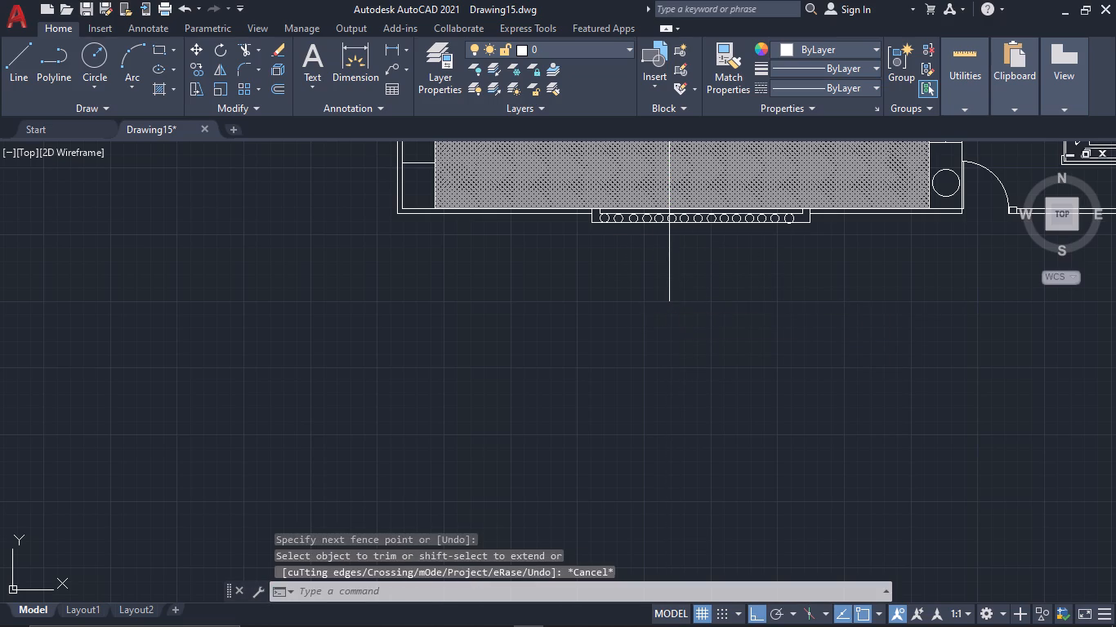
{"action": "left_click", "coordinate": [664, 303]}
{"action": "left_click", "coordinate": [643, 303]}
{"action": "key", "text": "Escape"}
{"action": "scroll", "coordinate": [646, 304], "scroll_direction": "down", "scroll_amount": 1}
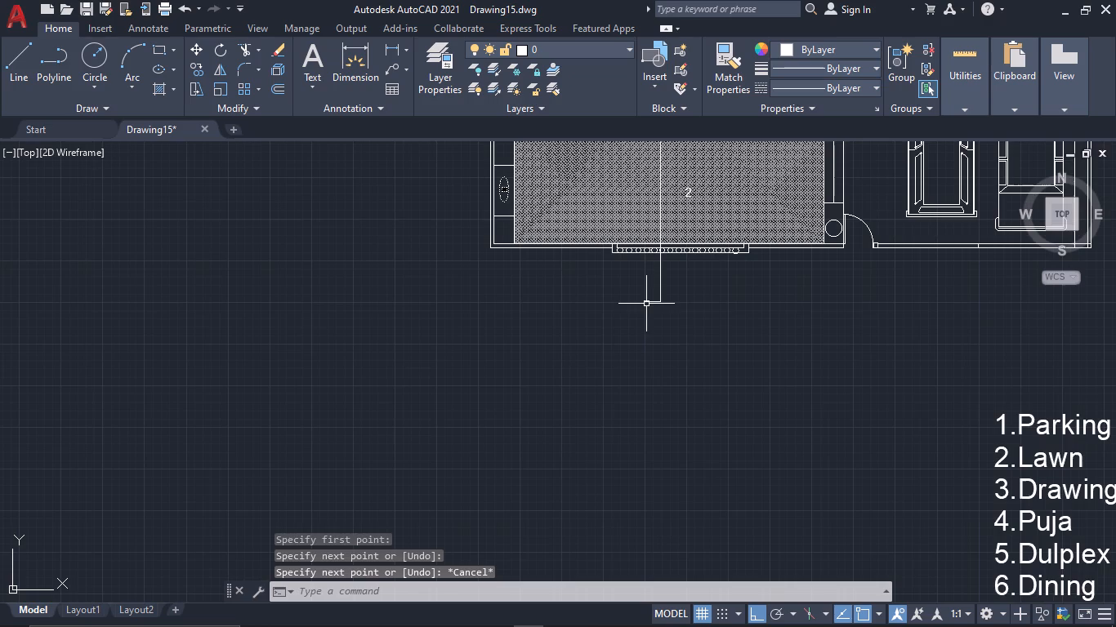
Paste the copied filled square at the west end of the south marker's short line.
{"action": "key", "text": "ctrl+v"}
{"action": "scroll", "coordinate": [646, 304], "scroll_direction": "up", "scroll_amount": 5}
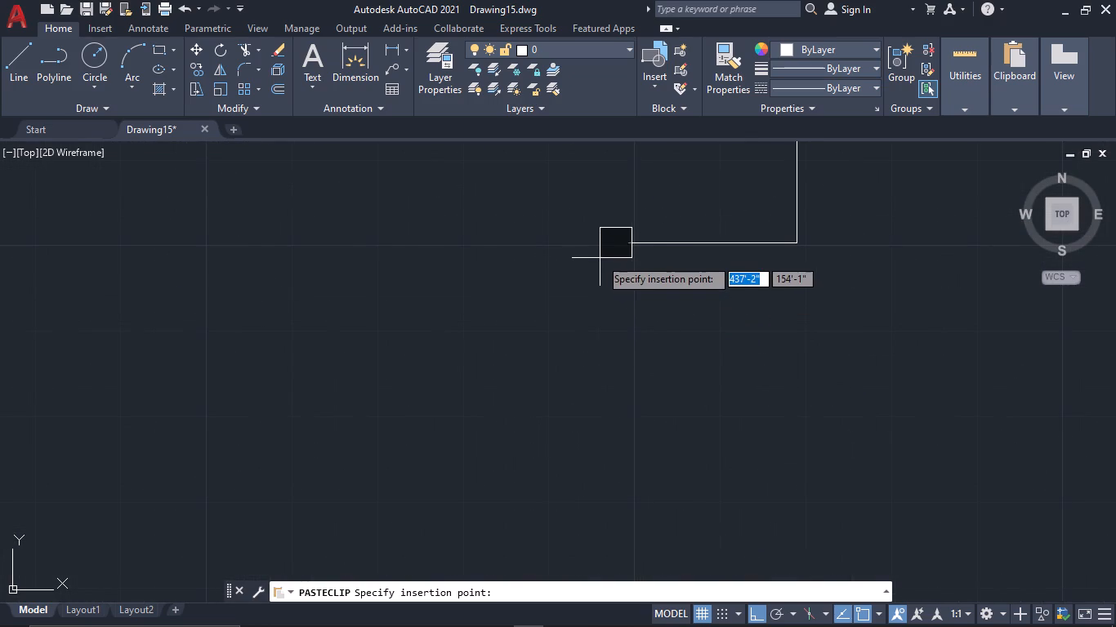
{"action": "left_click", "coordinate": [596, 257]}
{"action": "scroll", "coordinate": [630, 238], "scroll_direction": "down", "scroll_amount": 3}
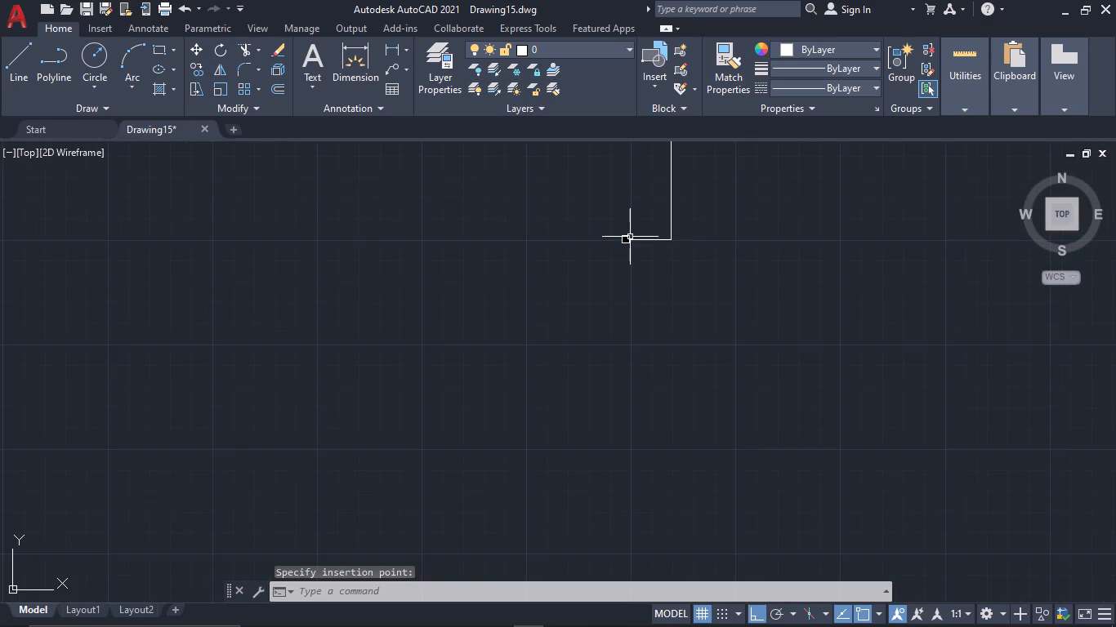
Paste the filled square at the west end of the north marker's horizontal line.
{"action": "scroll", "coordinate": [630, 237], "scroll_direction": "down", "scroll_amount": 2}
{"action": "middle_click_drag", "start_coordinate": [630, 234], "coordinate": [640, 503]}
{"action": "scroll", "coordinate": [640, 503], "scroll_direction": "down", "scroll_amount": 1}
{"action": "scroll", "coordinate": [672, 326], "scroll_direction": "down", "scroll_amount": 3}
{"action": "middle_click_drag", "start_coordinate": [670, 270], "coordinate": [656, 470]}
{"action": "scroll", "coordinate": [649, 372], "scroll_direction": "up", "scroll_amount": 4}
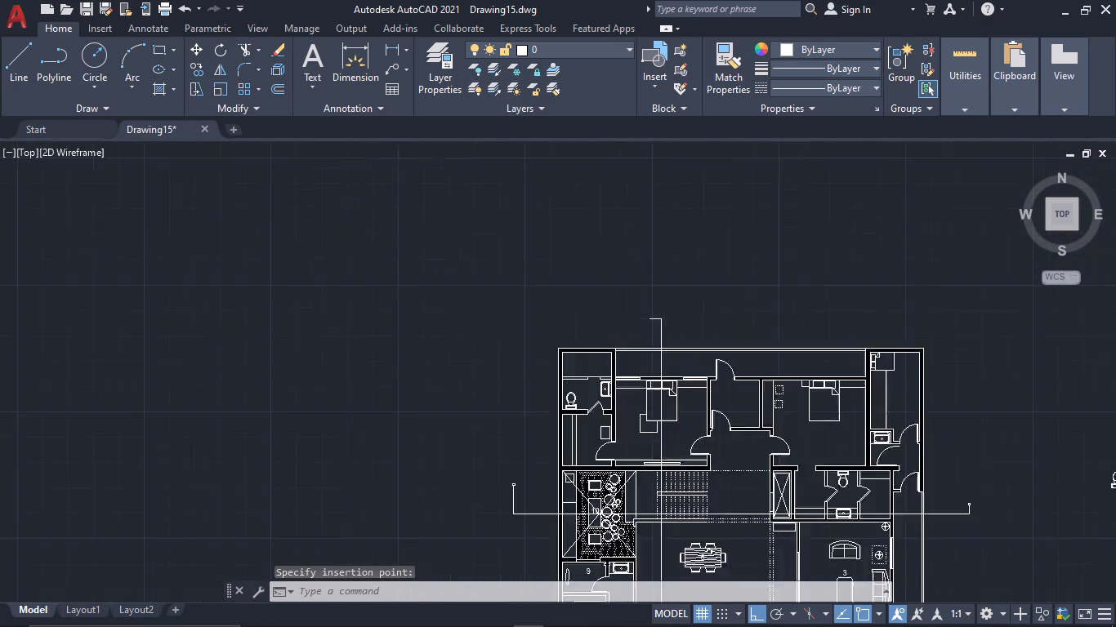
{"action": "key", "text": "ctrl+v"}
{"action": "scroll", "coordinate": [636, 278], "scroll_direction": "up", "scroll_amount": 4}
{"action": "middle_click_drag", "start_coordinate": [652, 221], "coordinate": [598, 422]}
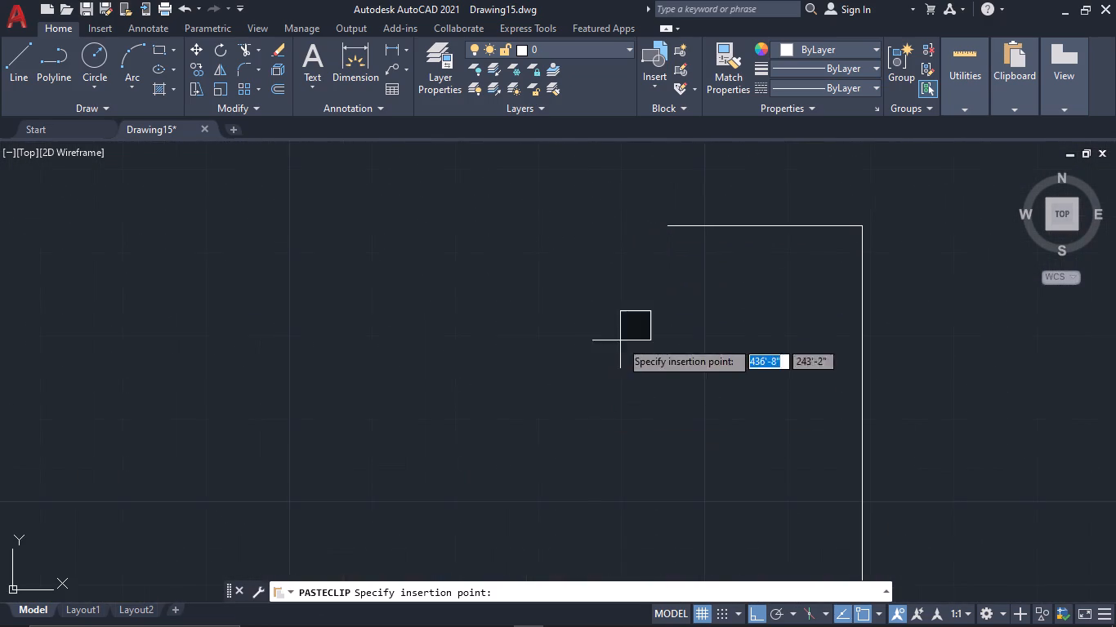
{"action": "left_click", "coordinate": [637, 241]}
Move the loose room number 11 from below the plan to the lift shaft, with ortho off.
{"action": "scroll", "coordinate": [662, 283], "scroll_direction": "down", "scroll_amount": 3}
{"action": "scroll", "coordinate": [805, 373], "scroll_direction": "down", "scroll_amount": 2}
{"action": "middle_click_drag", "start_coordinate": [808, 391], "coordinate": [731, 244]}
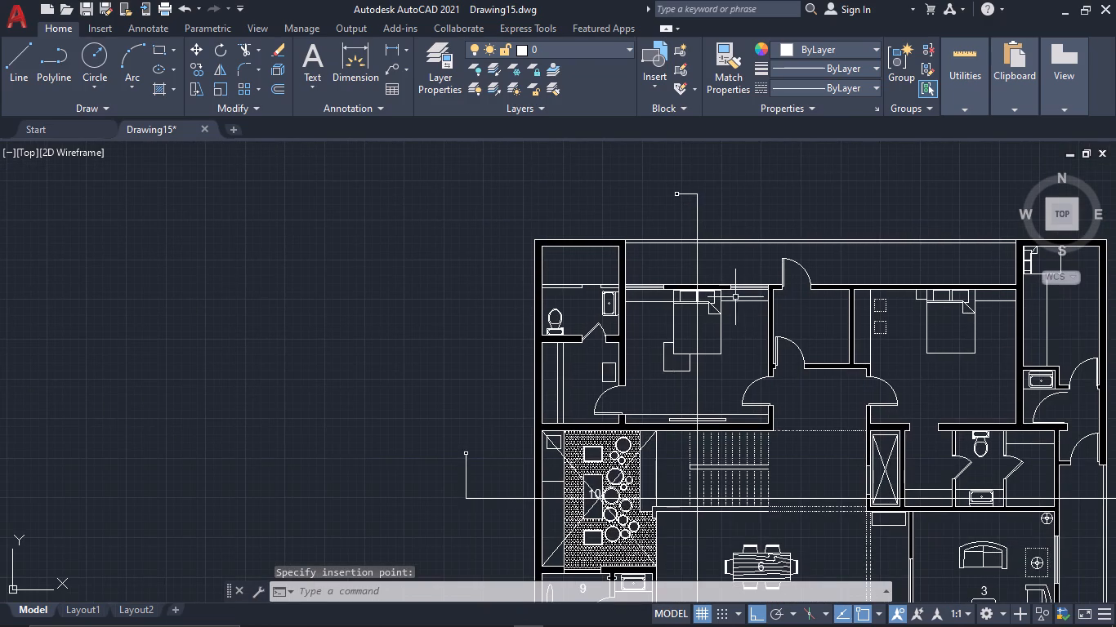
{"action": "scroll", "coordinate": [784, 407], "scroll_direction": "down", "scroll_amount": 1}
{"action": "middle_click_drag", "start_coordinate": [783, 407], "coordinate": [693, 320]}
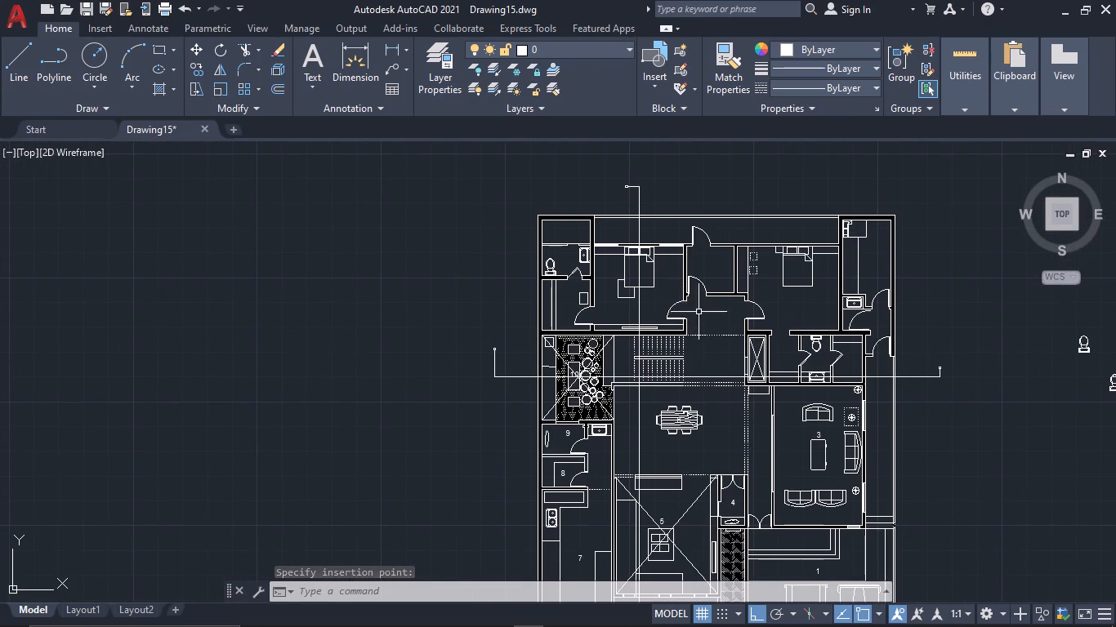
{"action": "scroll", "coordinate": [762, 425], "scroll_direction": "down", "scroll_amount": 1}
{"action": "middle_click_drag", "start_coordinate": [773, 465], "coordinate": [699, 307]}
{"action": "scroll", "coordinate": [699, 309], "scroll_direction": "down", "scroll_amount": 1}
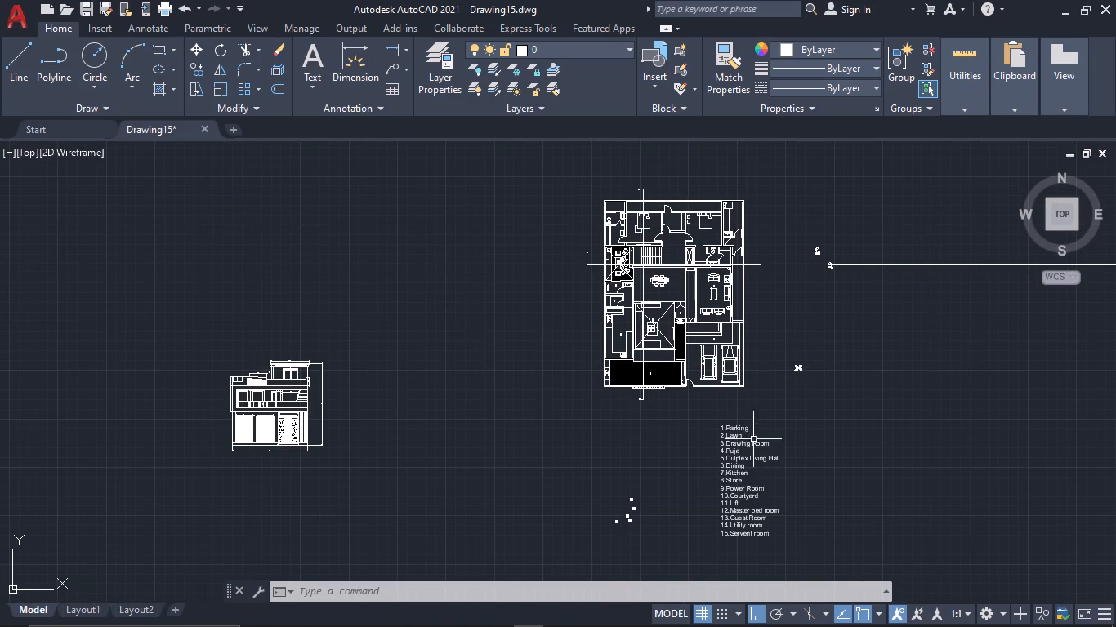
{"action": "scroll", "coordinate": [632, 514], "scroll_direction": "up", "scroll_amount": 3}
{"action": "middle_click_drag", "start_coordinate": [639, 513], "coordinate": [645, 481]}
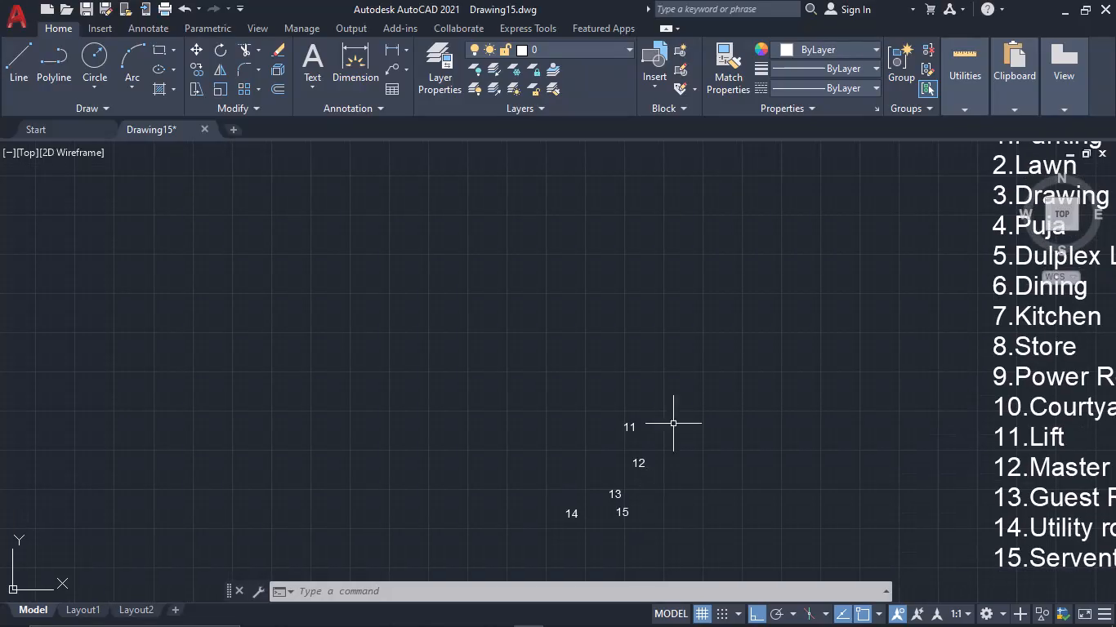
{"action": "scroll", "coordinate": [680, 412], "scroll_direction": "down", "scroll_amount": 1}
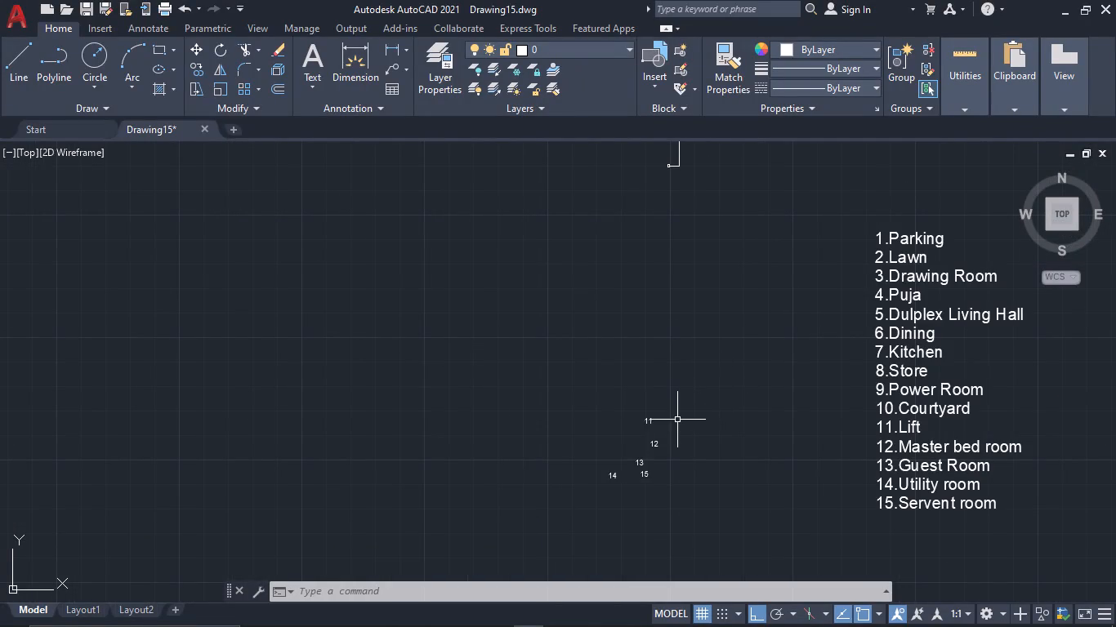
{"action": "left_click_drag", "start_coordinate": [677, 423], "coordinate": [655, 416]}
{"action": "left_click", "coordinate": [628, 405]}
{"action": "key", "text": "m"}
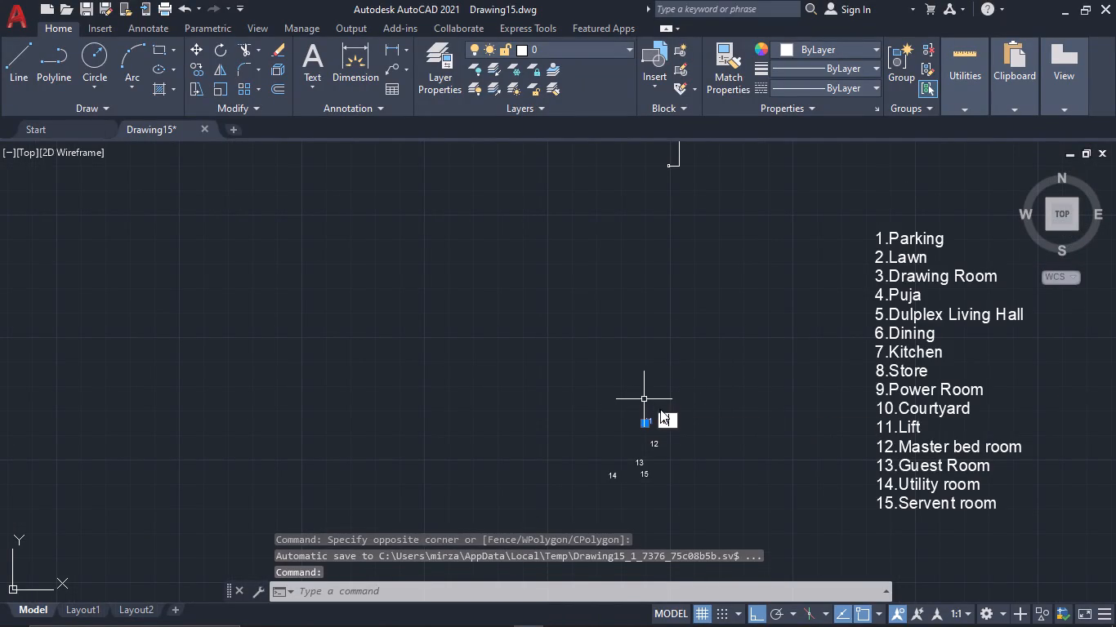
{"action": "key", "text": "space"}
{"action": "left_click", "coordinate": [646, 424]}
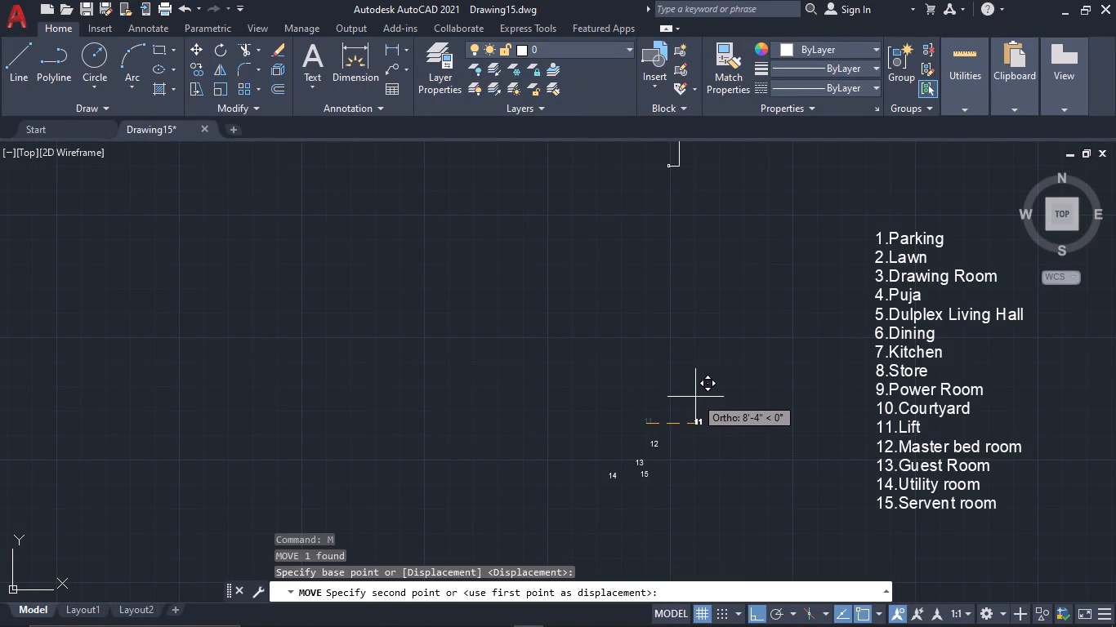
{"action": "scroll", "coordinate": [710, 347], "scroll_direction": "down", "scroll_amount": 1}
{"action": "middle_click_drag", "start_coordinate": [739, 309], "coordinate": [667, 614]}
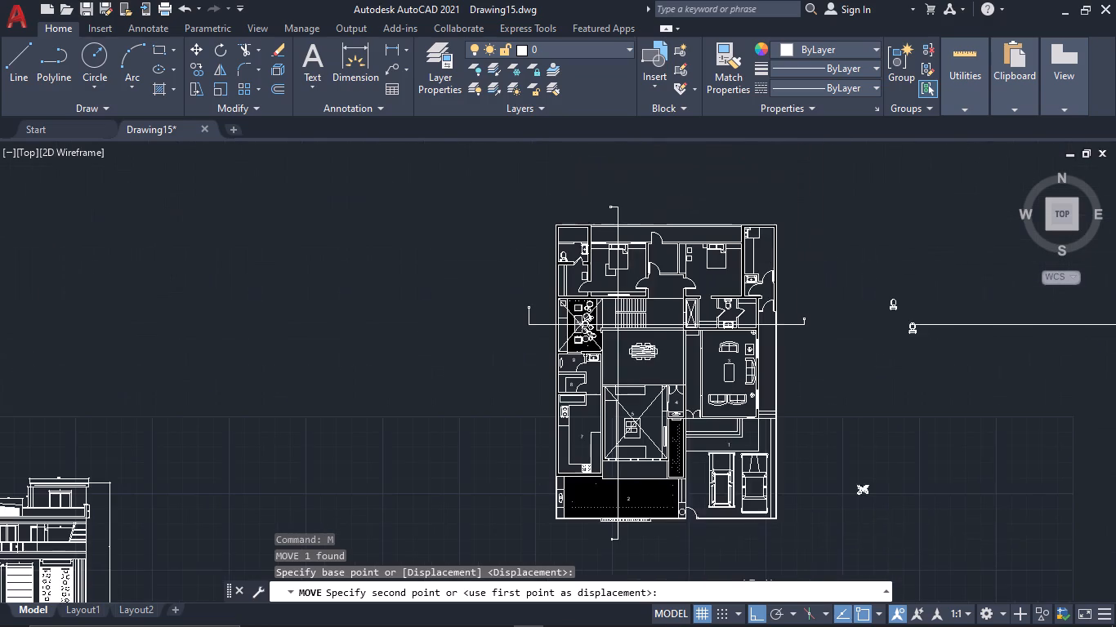
{"action": "key", "text": "F8"}
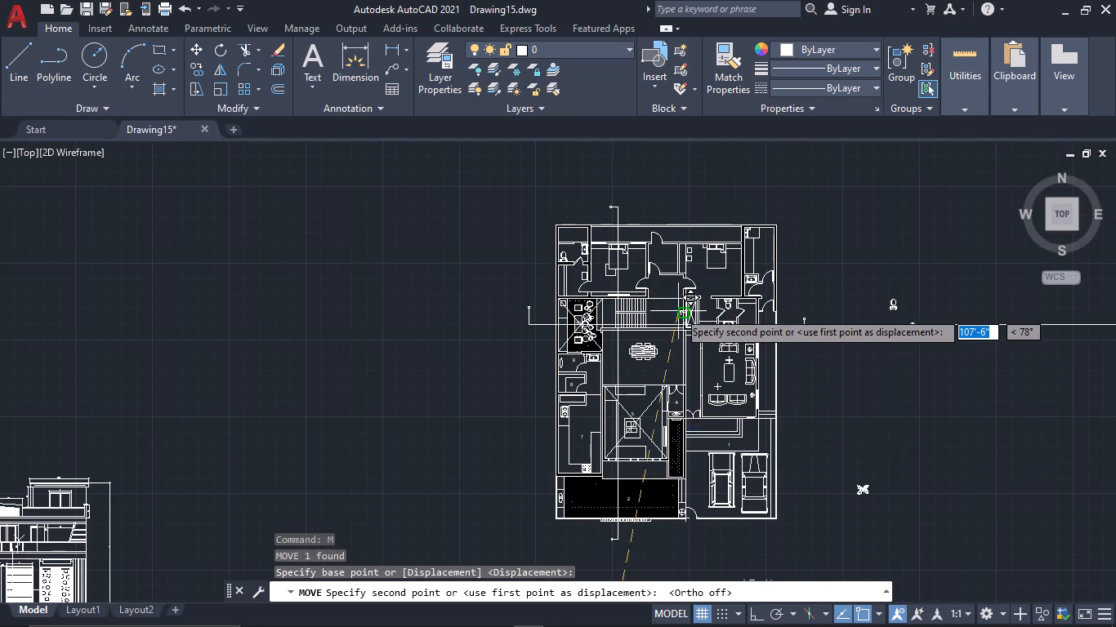
{"action": "scroll", "coordinate": [677, 309], "scroll_direction": "up", "scroll_amount": 6}
{"action": "left_click", "coordinate": [717, 278]}
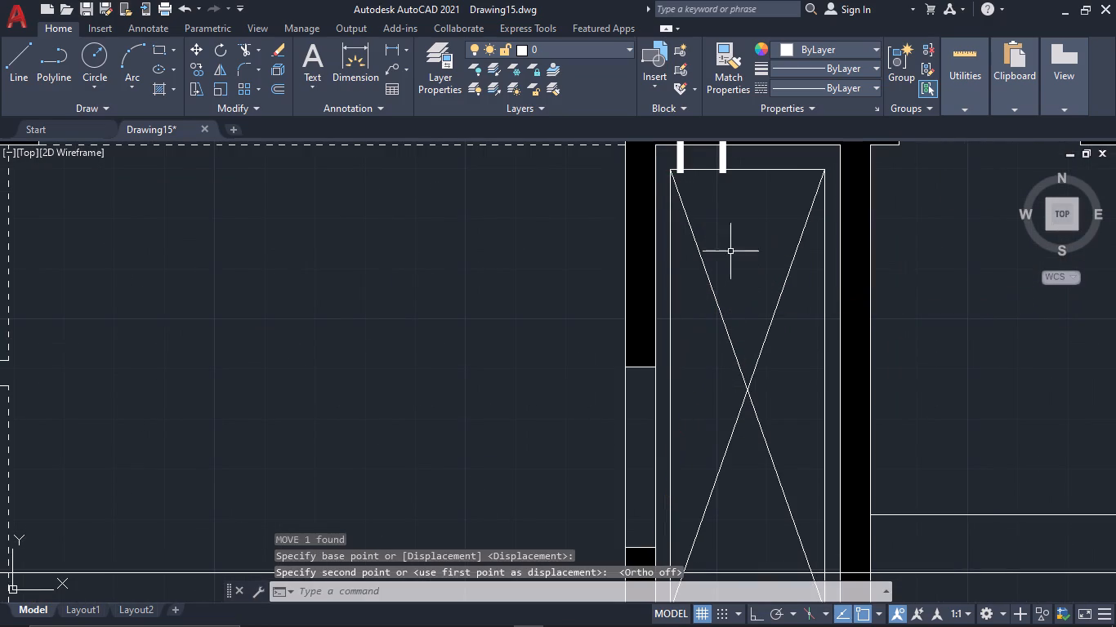
Reposition the number 11 over the centre of the lift's crossed rectangle.
{"action": "left_click", "coordinate": [729, 162]}
{"action": "left_click", "coordinate": [718, 160]}
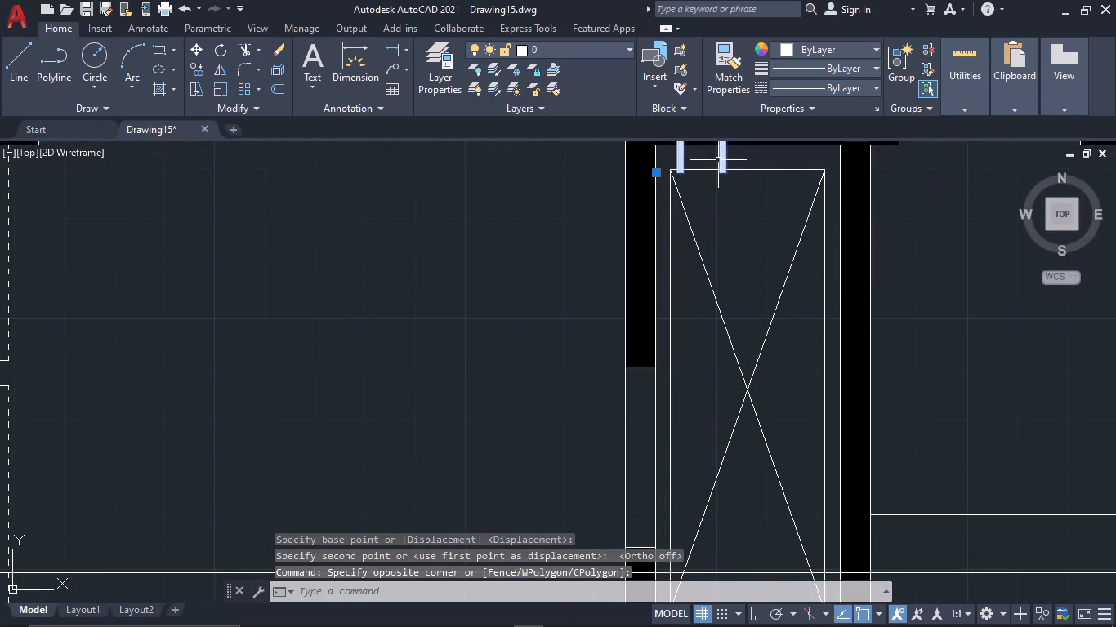
{"action": "key", "text": "m"}
{"action": "key", "text": "space"}
{"action": "left_click", "coordinate": [717, 159]}
{"action": "left_click", "coordinate": [775, 464]}
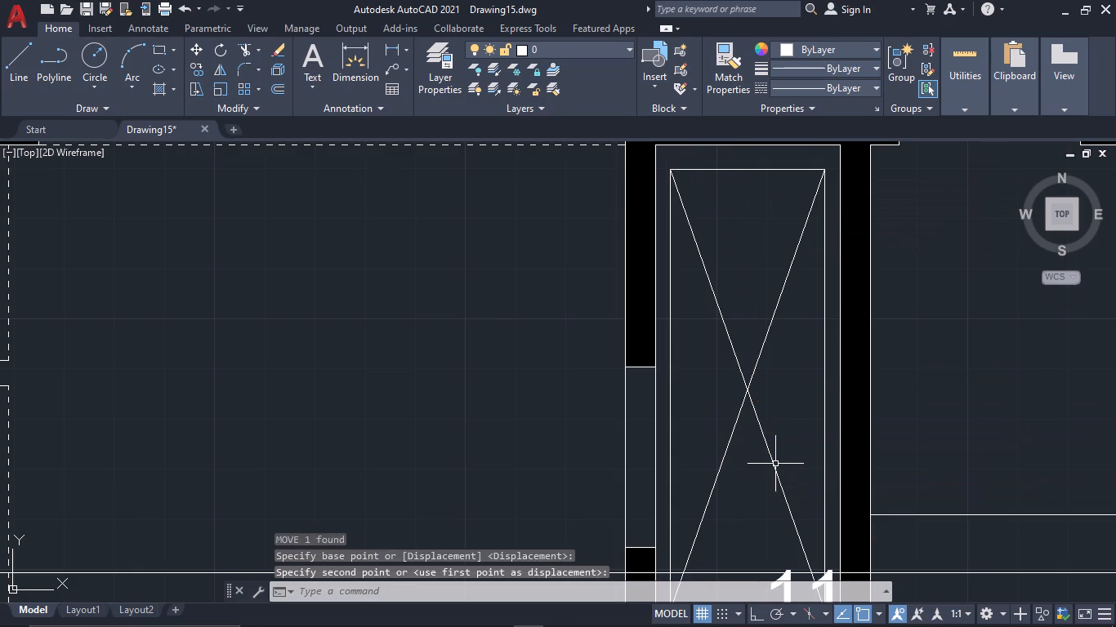
{"action": "middle_click_drag", "start_coordinate": [770, 465], "coordinate": [694, 233]}
{"action": "left_click", "coordinate": [716, 362]}
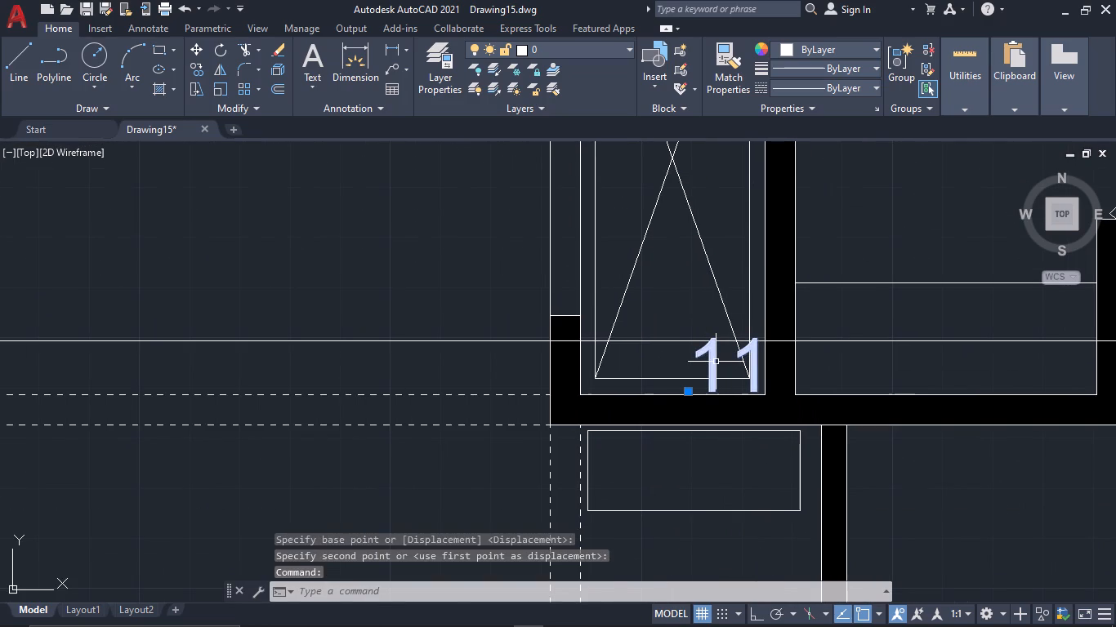
{"action": "type", "text": "m"}
{"action": "key", "text": "space"}
{"action": "left_click_drag", "start_coordinate": [716, 365], "coordinate": [681, 319]}
{"action": "scroll", "coordinate": [660, 242], "scroll_direction": "up", "scroll_amount": 1}
{"action": "middle_click_drag", "start_coordinate": [660, 242], "coordinate": [674, 409]}
{"action": "scroll", "coordinate": [674, 409], "scroll_direction": "down", "scroll_amount": 3}
{"action": "left_click", "coordinate": [673, 376]}
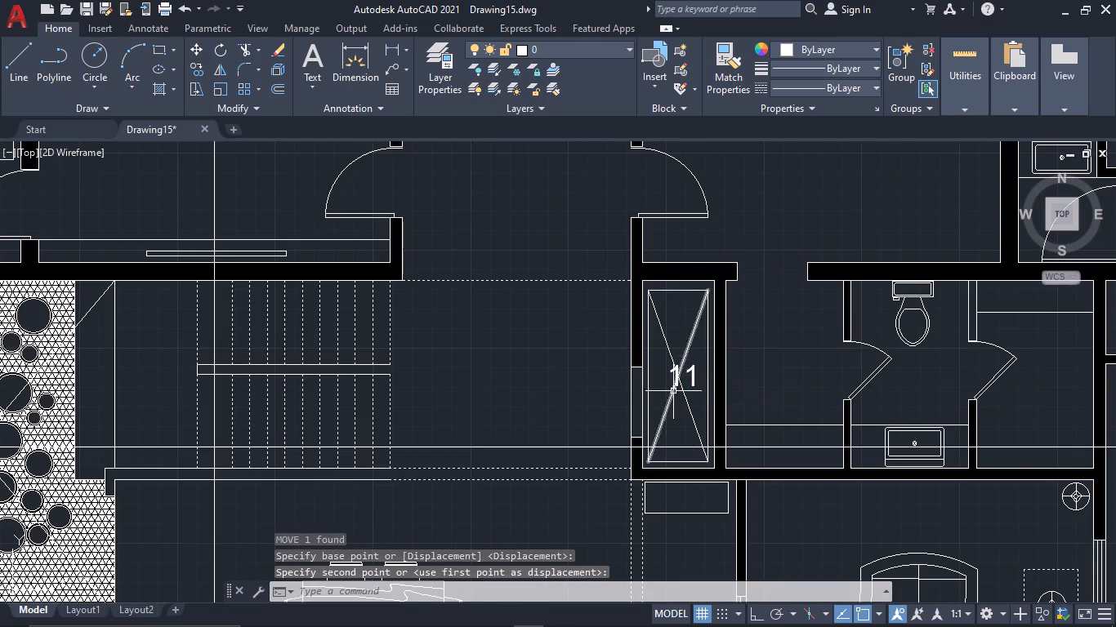
Move the loose room number 12 into the northwest bedroom, in the open floor south of the bed.
{"action": "scroll", "coordinate": [679, 440], "scroll_direction": "down", "scroll_amount": 4}
{"action": "middle_click_drag", "start_coordinate": [680, 448], "coordinate": [725, 196]}
{"action": "middle_click_drag", "start_coordinate": [663, 507], "coordinate": [661, 320]}
{"action": "scroll", "coordinate": [788, 418], "scroll_direction": "up", "scroll_amount": 1}
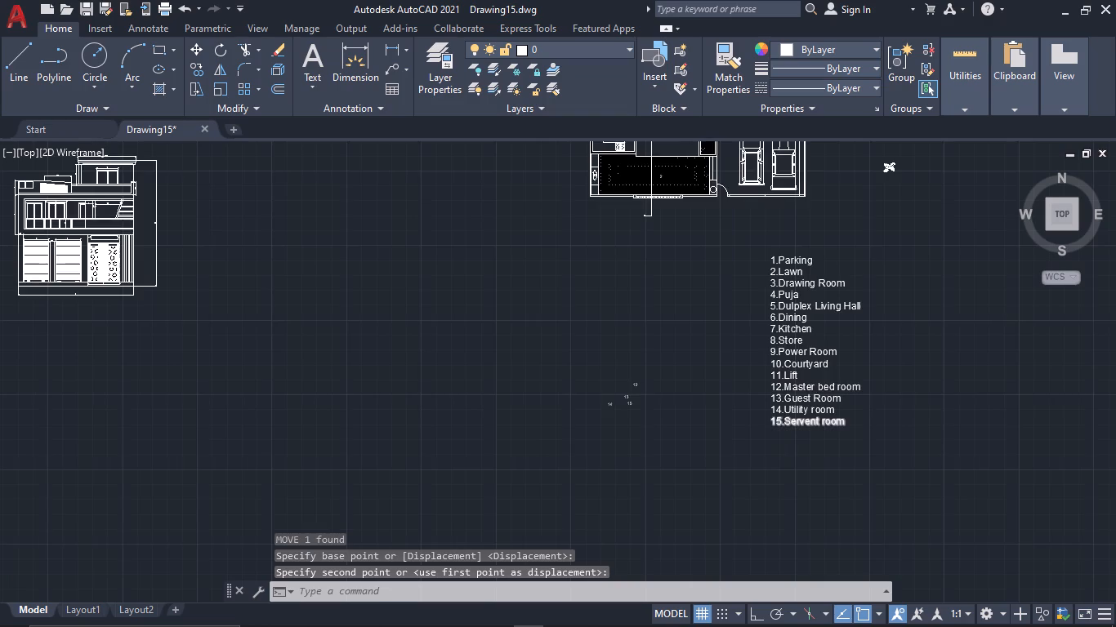
{"action": "left_click", "coordinate": [547, 368]}
{"action": "key", "text": "m"}
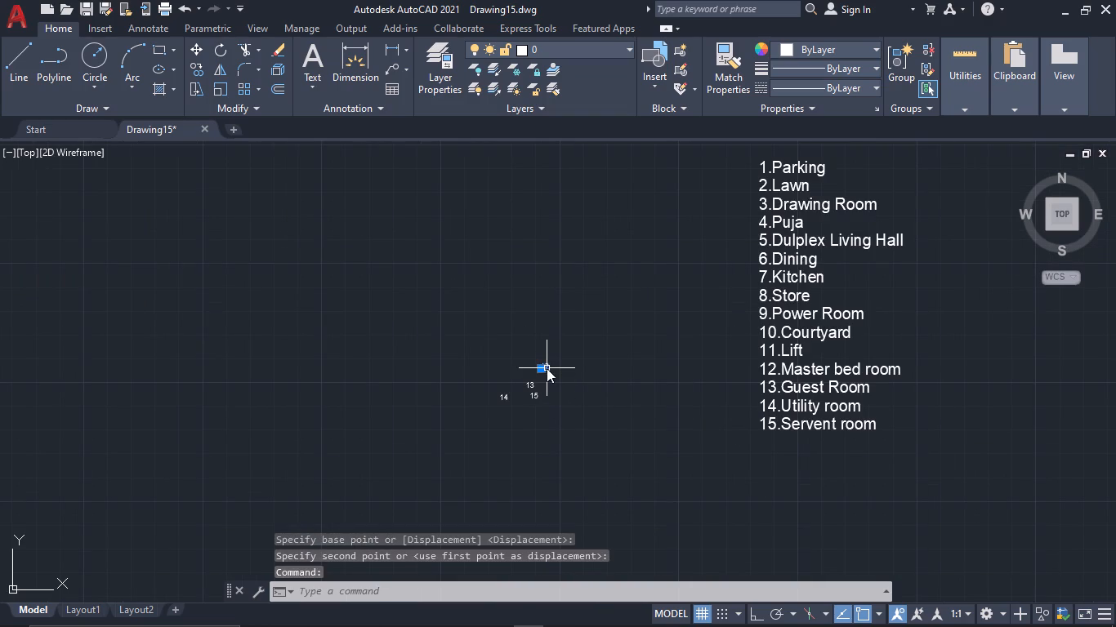
{"action": "key", "text": "space"}
{"action": "left_click", "coordinate": [547, 368]}
{"action": "scroll", "coordinate": [593, 257], "scroll_direction": "down", "scroll_amount": 1}
{"action": "middle_click_drag", "start_coordinate": [593, 257], "coordinate": [593, 328]}
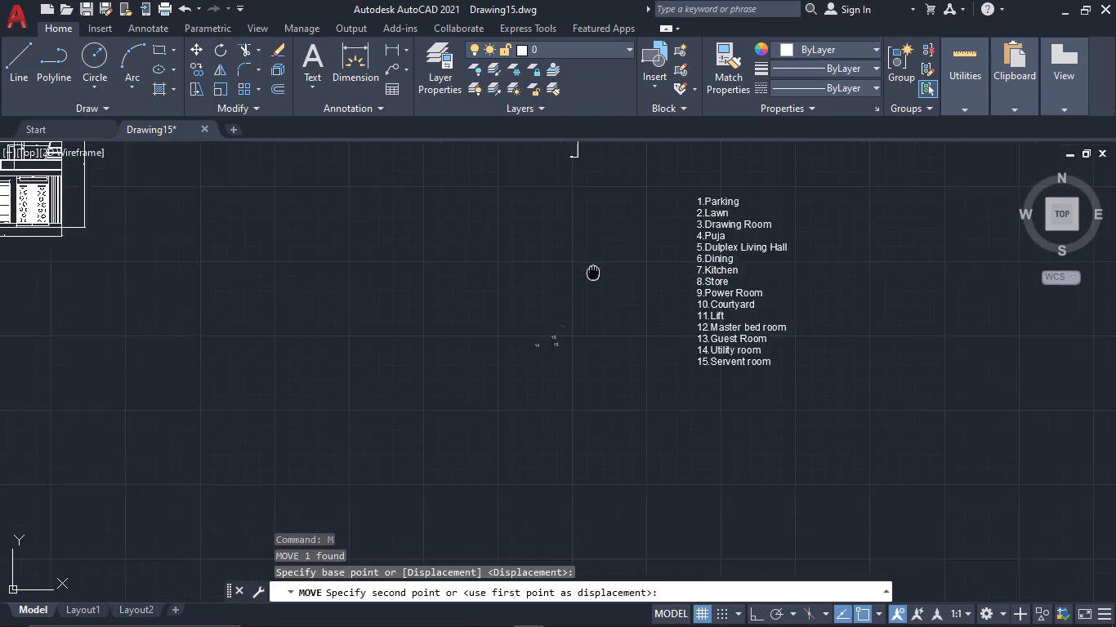
{"action": "scroll", "coordinate": [593, 328], "scroll_direction": "down", "scroll_amount": 1}
{"action": "middle_click_drag", "start_coordinate": [593, 328], "coordinate": [608, 446]}
{"action": "scroll", "coordinate": [596, 167], "scroll_direction": "up", "scroll_amount": 3}
{"action": "scroll", "coordinate": [611, 274], "scroll_direction": "up", "scroll_amount": 3}
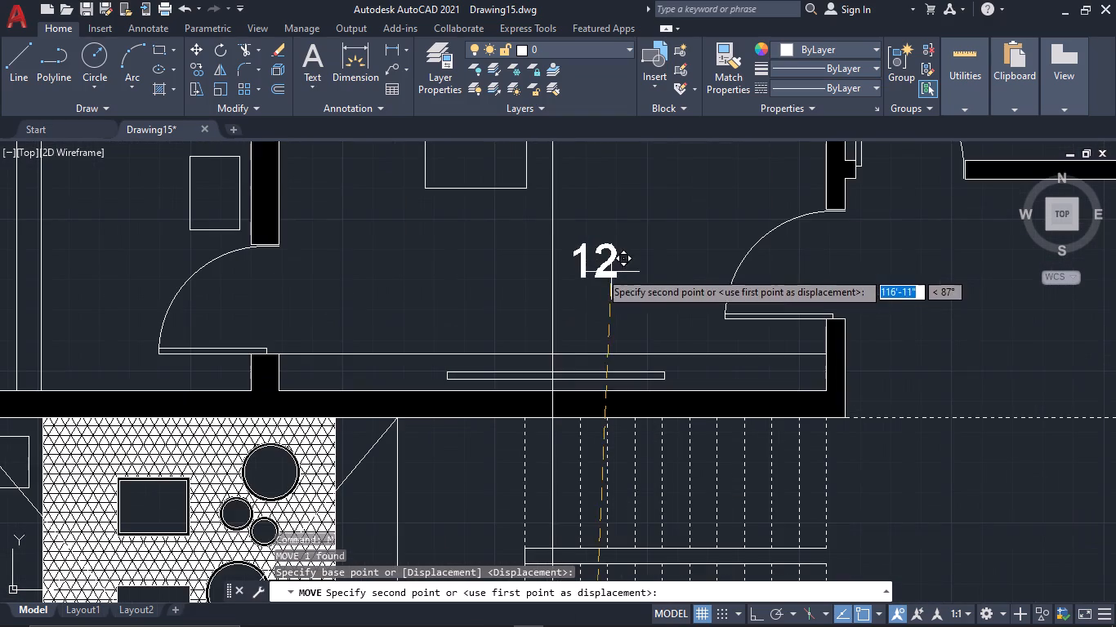
{"action": "left_click", "coordinate": [479, 272]}
Move the loose room number 13 into the northeast bedroom, in the open floor south of the bed.
{"action": "scroll", "coordinate": [627, 325], "scroll_direction": "down", "scroll_amount": 4}
{"action": "middle_click_drag", "start_coordinate": [644, 367], "coordinate": [655, 213]}
{"action": "scroll", "coordinate": [682, 479], "scroll_direction": "down", "scroll_amount": 1}
{"action": "middle_click_drag", "start_coordinate": [682, 487], "coordinate": [648, 311]}
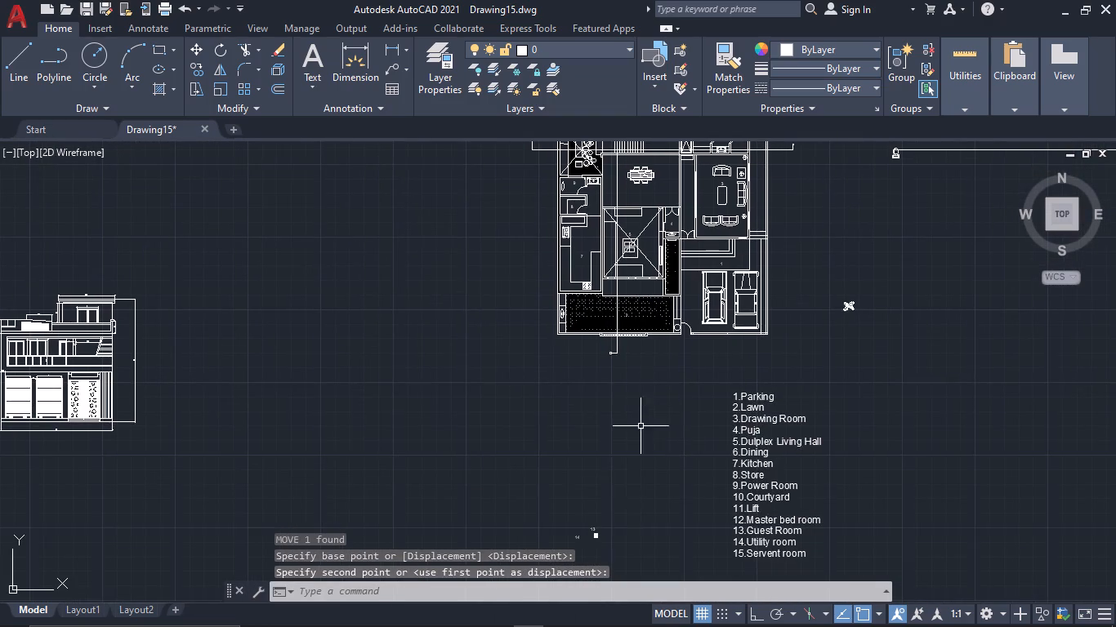
{"action": "middle_click_drag", "start_coordinate": [610, 535], "coordinate": [613, 365]}
{"action": "scroll", "coordinate": [613, 364], "scroll_direction": "up", "scroll_amount": 3}
{"action": "left_click", "coordinate": [546, 346]}
{"action": "type", "text": "m"}
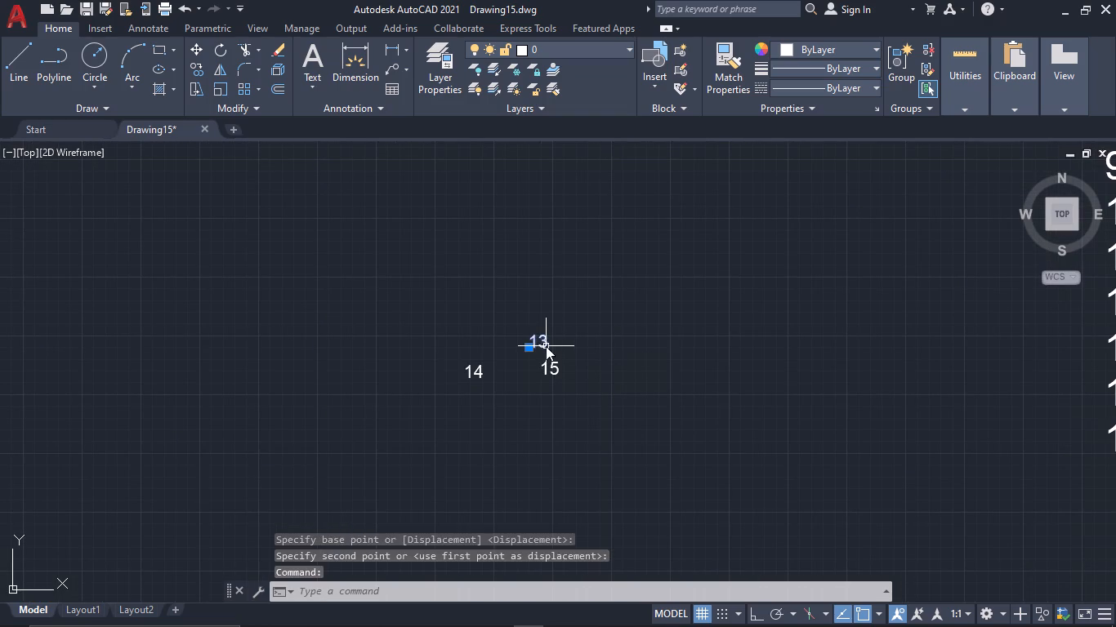
{"action": "key", "text": "space"}
{"action": "left_click", "coordinate": [546, 346]}
{"action": "scroll", "coordinate": [625, 303], "scroll_direction": "down", "scroll_amount": 3}
{"action": "middle_click_drag", "start_coordinate": [625, 325], "coordinate": [585, 496]}
{"action": "middle_click_drag", "start_coordinate": [688, 202], "coordinate": [615, 505]}
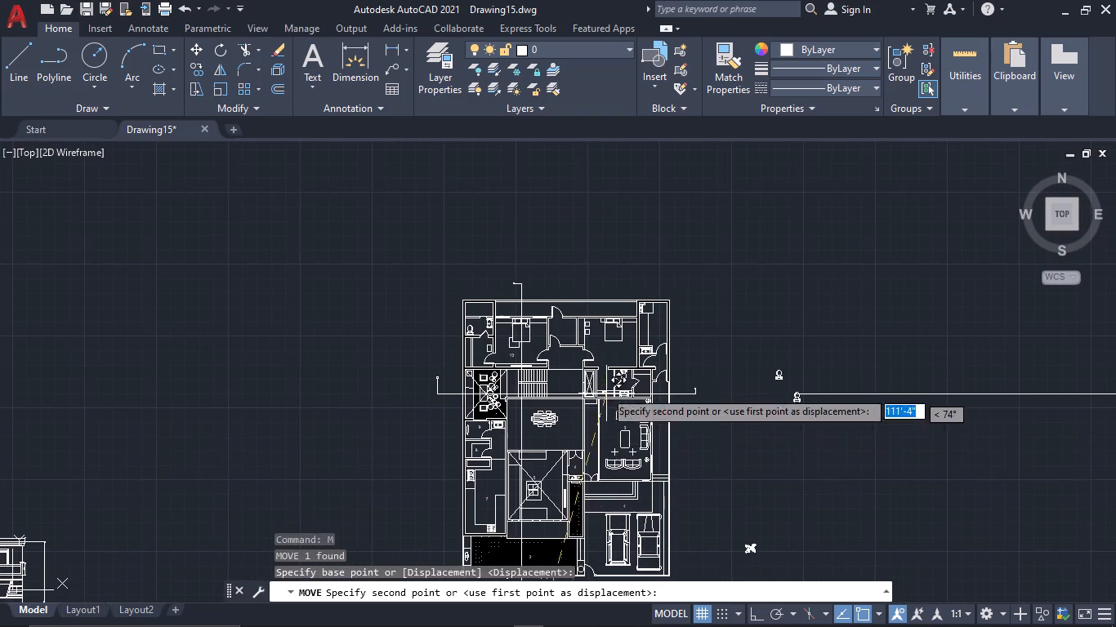
{"action": "scroll", "coordinate": [605, 358], "scroll_direction": "up", "scroll_amount": 3}
{"action": "left_click", "coordinate": [638, 327]}
Move the loose room number 14 from below the plan into the utility strip along the plan's north edge.
{"action": "scroll", "coordinate": [650, 459], "scroll_direction": "up", "scroll_amount": 1}
{"action": "scroll", "coordinate": [658, 485], "scroll_direction": "down", "scroll_amount": 4}
{"action": "middle_click_drag", "start_coordinate": [666, 508], "coordinate": [692, 188]}
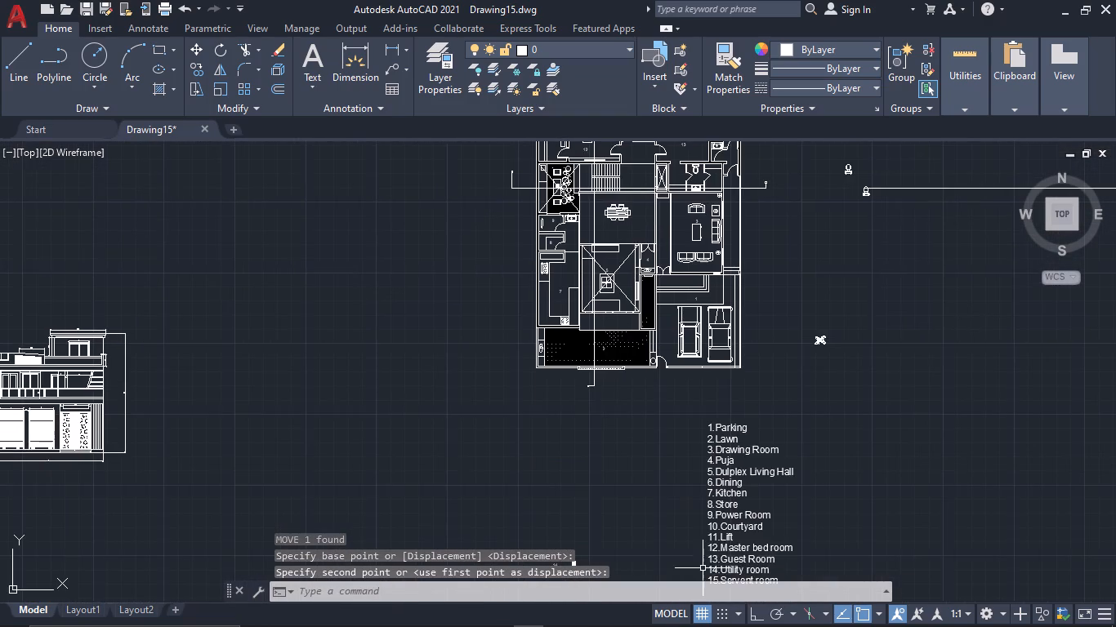
{"action": "middle_click_drag", "start_coordinate": [717, 525], "coordinate": [716, 427]}
{"action": "scroll", "coordinate": [604, 491], "scroll_direction": "up", "scroll_amount": 3}
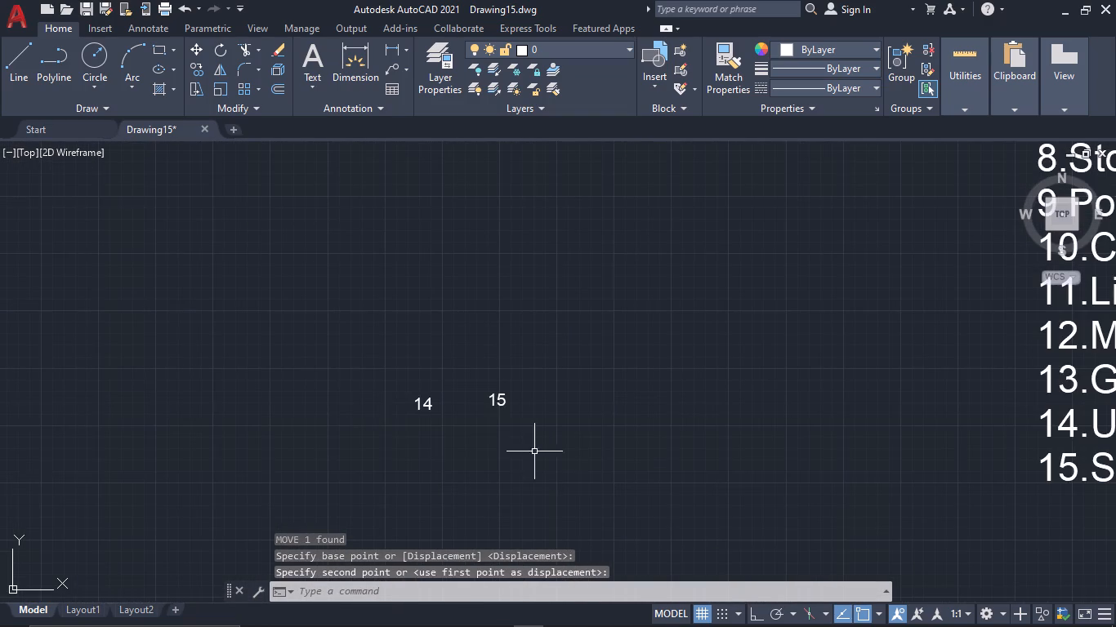
{"action": "left_click", "coordinate": [424, 406]}
{"action": "key", "text": "m"}
{"action": "key", "text": "space"}
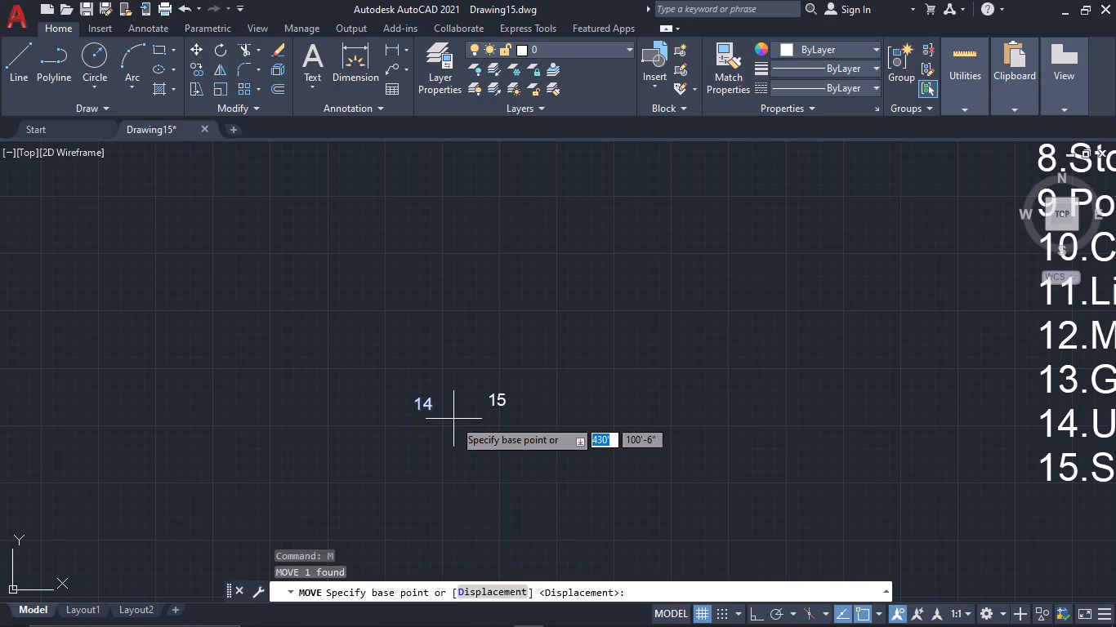
{"action": "left_click", "coordinate": [430, 407]}
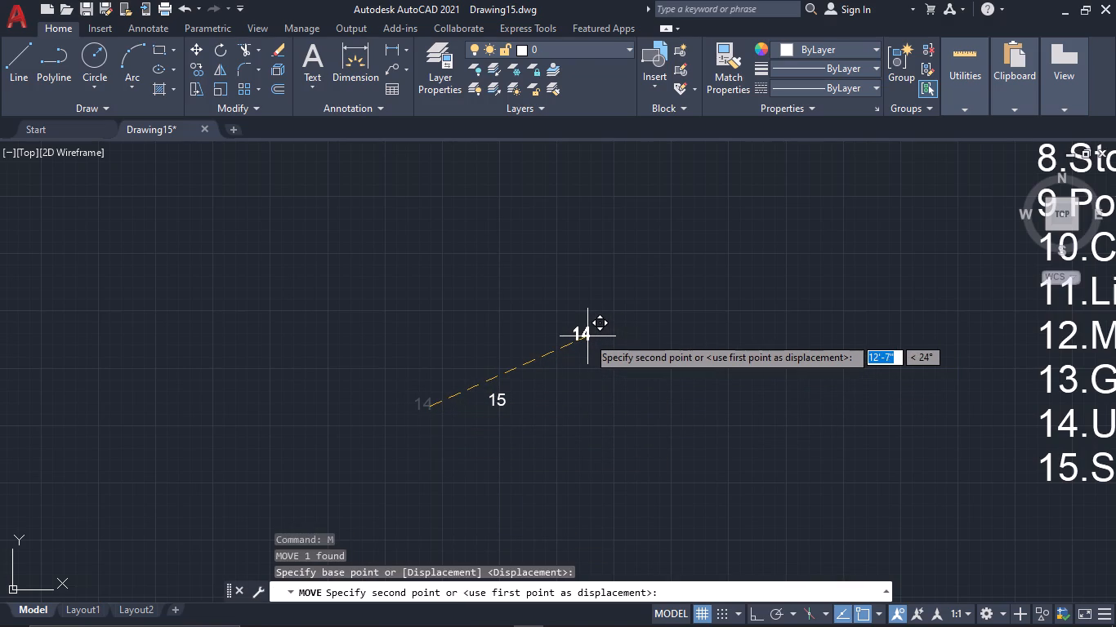
{"action": "scroll", "coordinate": [587, 336], "scroll_direction": "down", "scroll_amount": 3}
{"action": "scroll", "coordinate": [605, 215], "scroll_direction": "down", "scroll_amount": 1}
{"action": "middle_click_drag", "start_coordinate": [605, 215], "coordinate": [607, 598]}
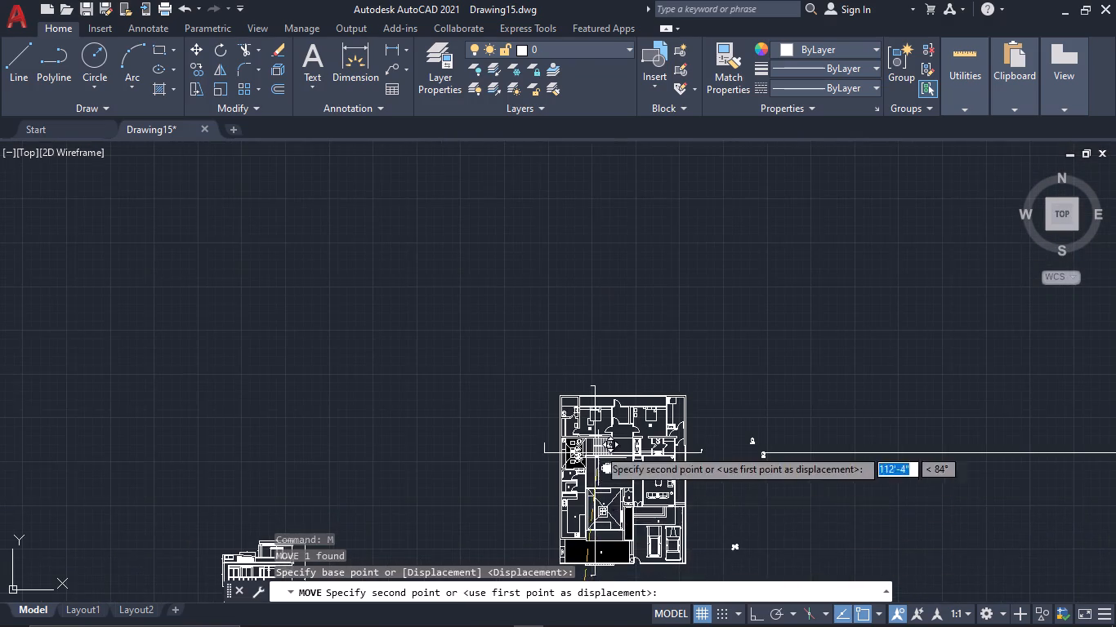
{"action": "scroll", "coordinate": [609, 403], "scroll_direction": "up", "scroll_amount": 4}
{"action": "left_click", "coordinate": [725, 407]}
Move the loose room number 15 into the servant room at the plan's northeast corner, beside the bed.
{"action": "scroll", "coordinate": [738, 503], "scroll_direction": "down", "scroll_amount": 2}
{"action": "middle_click_drag", "start_coordinate": [736, 502], "coordinate": [720, 0]}
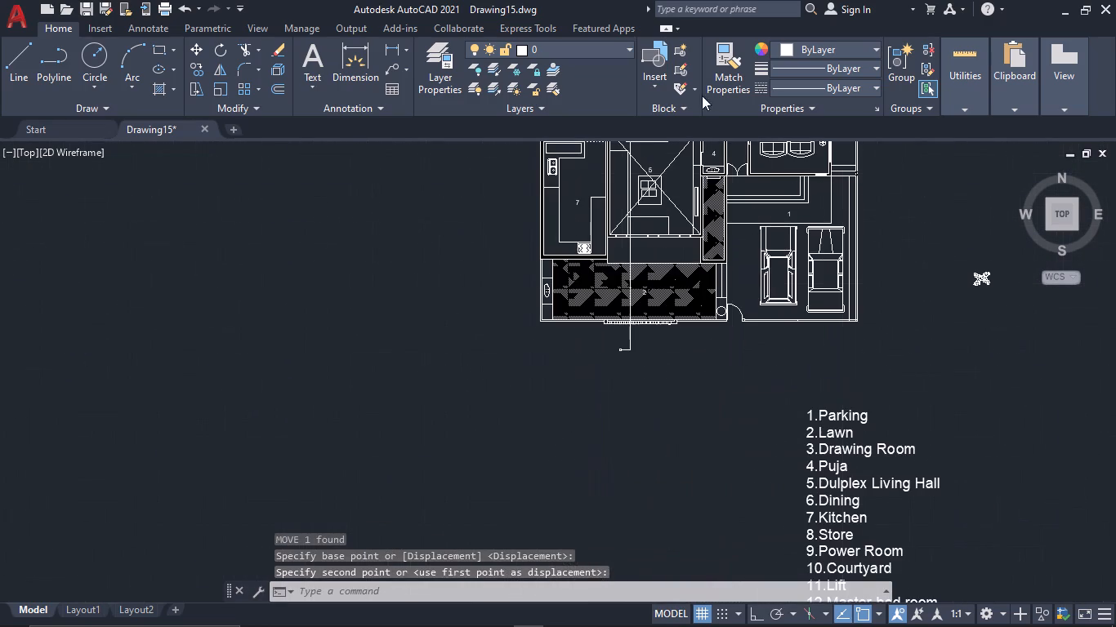
{"action": "middle_click_drag", "start_coordinate": [644, 462], "coordinate": [655, 291]}
{"action": "left_click_drag", "start_coordinate": [641, 487], "coordinate": [599, 455]}
{"action": "left_click", "coordinate": [578, 439]}
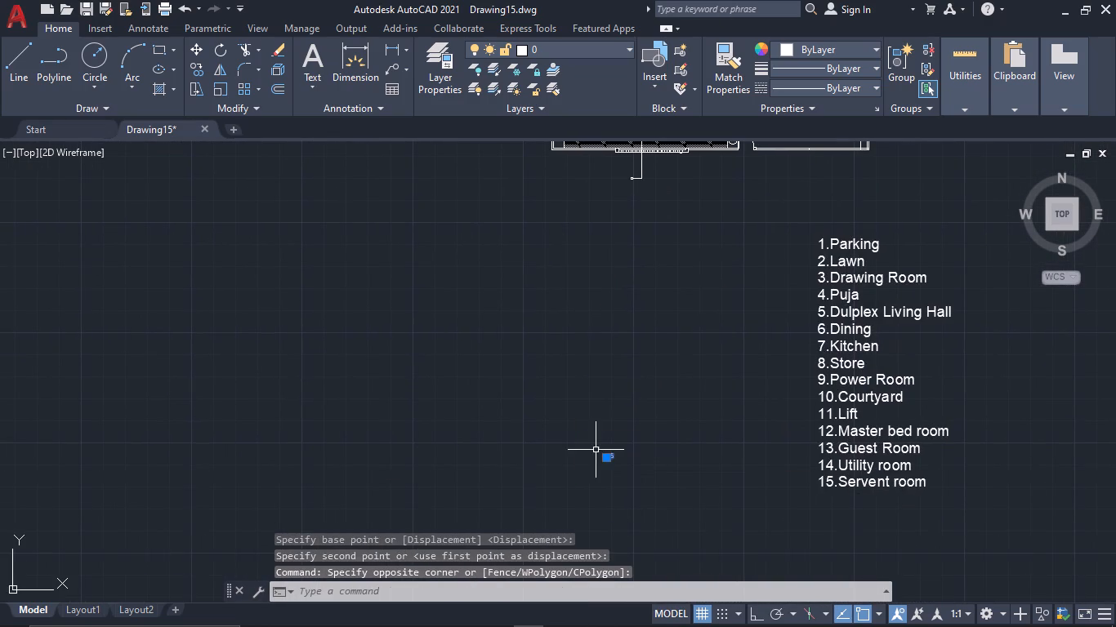
{"action": "key", "text": "m"}
{"action": "key", "text": "space"}
{"action": "left_click_drag", "start_coordinate": [608, 455], "coordinate": [615, 451]}
{"action": "scroll", "coordinate": [676, 356], "scroll_direction": "down", "scroll_amount": 1}
{"action": "middle_click_drag", "start_coordinate": [676, 356], "coordinate": [553, 586]}
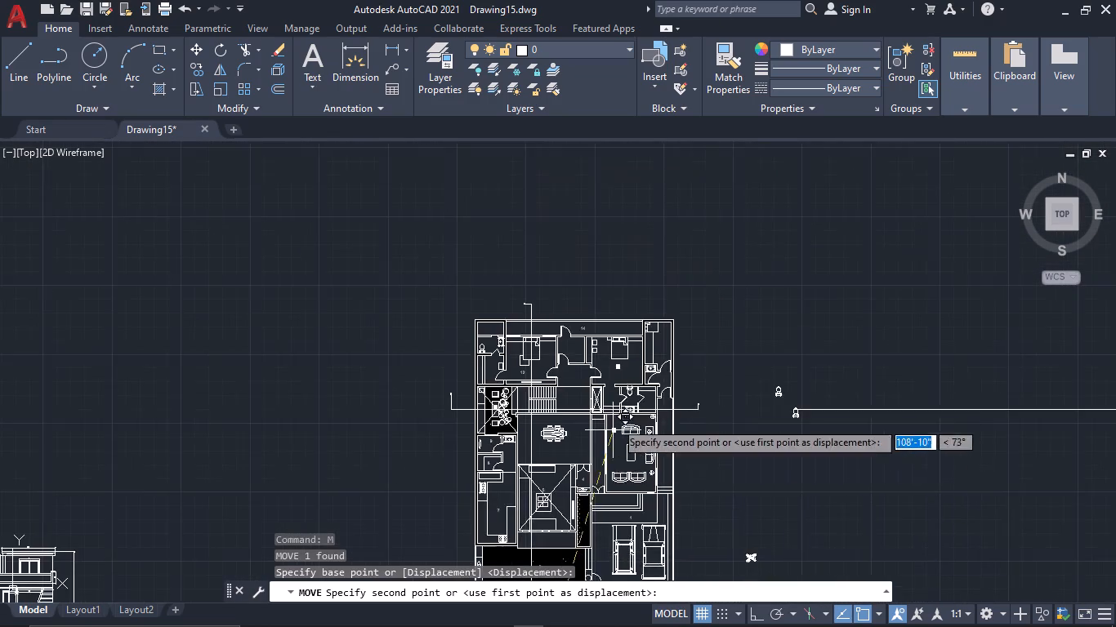
{"action": "scroll", "coordinate": [665, 334], "scroll_direction": "up", "scroll_amount": 3}
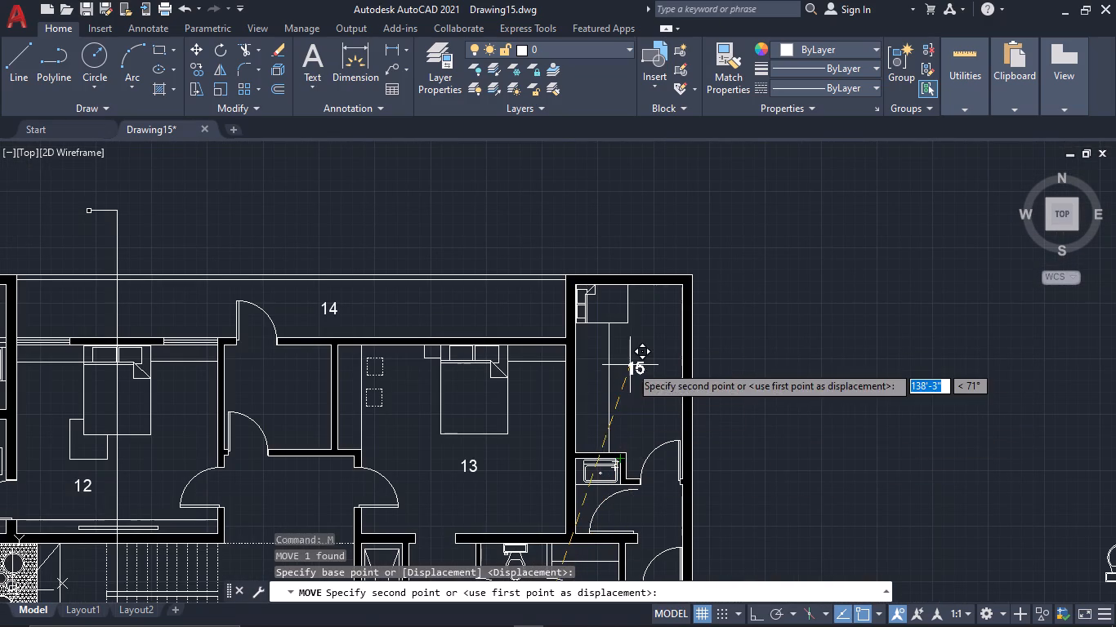
{"action": "left_click", "coordinate": [630, 365]}
Scale all fifteen lines of the room legend down together to a little over half their size.
{"action": "scroll", "coordinate": [672, 491], "scroll_direction": "down", "scroll_amount": 2}
{"action": "middle_click_drag", "start_coordinate": [678, 491], "coordinate": [676, 256]}
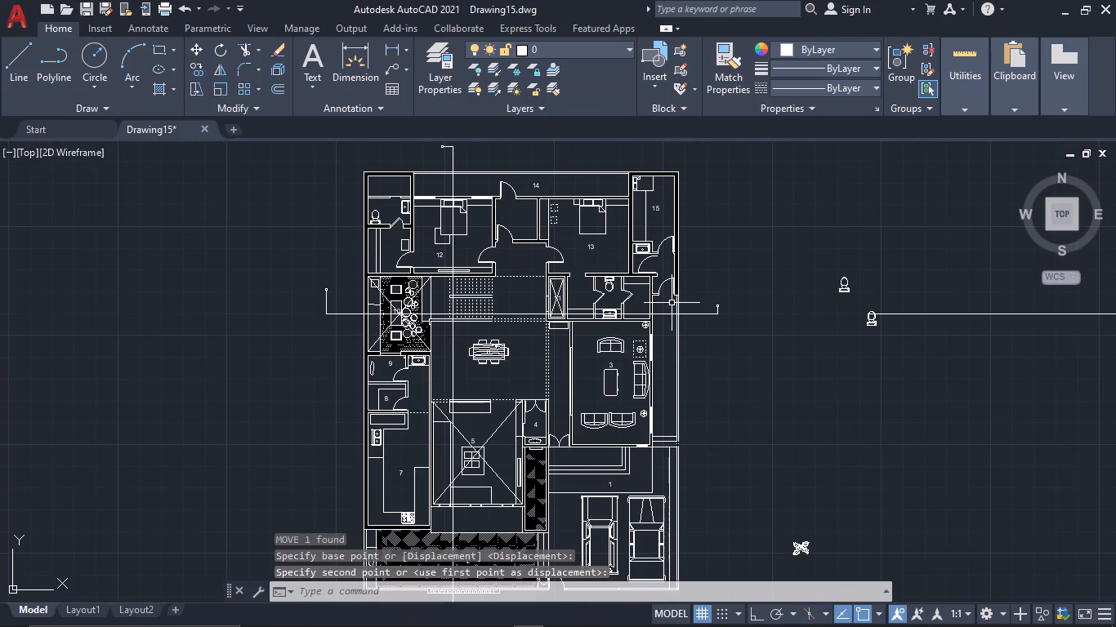
{"action": "middle_click_drag", "start_coordinate": [785, 402], "coordinate": [787, 371]}
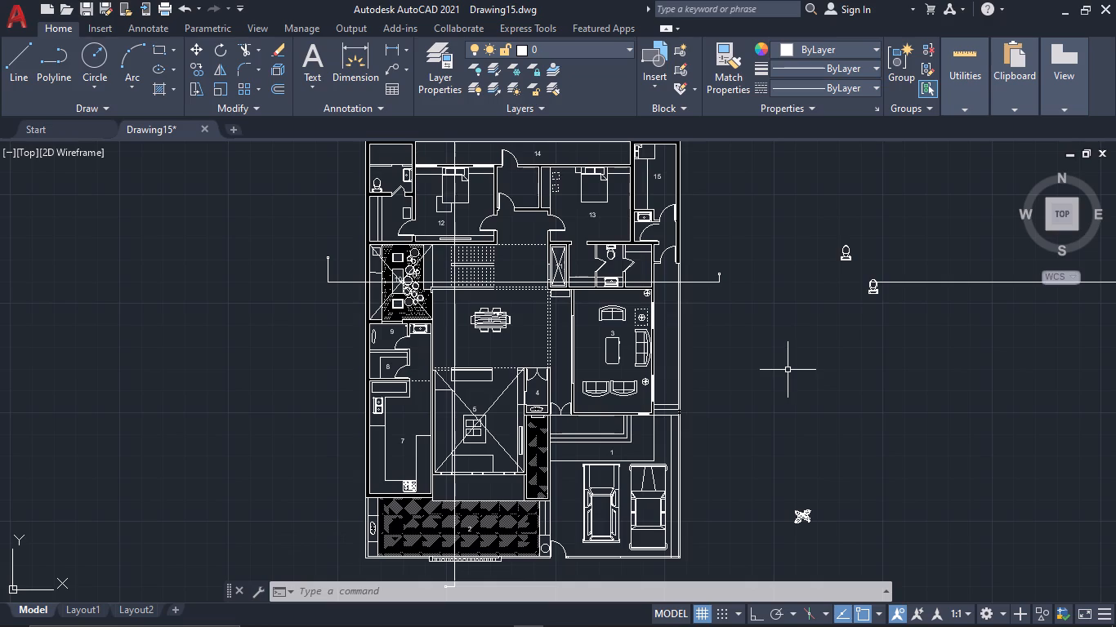
{"action": "scroll", "coordinate": [803, 438], "scroll_direction": "down", "scroll_amount": 2}
{"action": "middle_click_drag", "start_coordinate": [805, 453], "coordinate": [807, 248]}
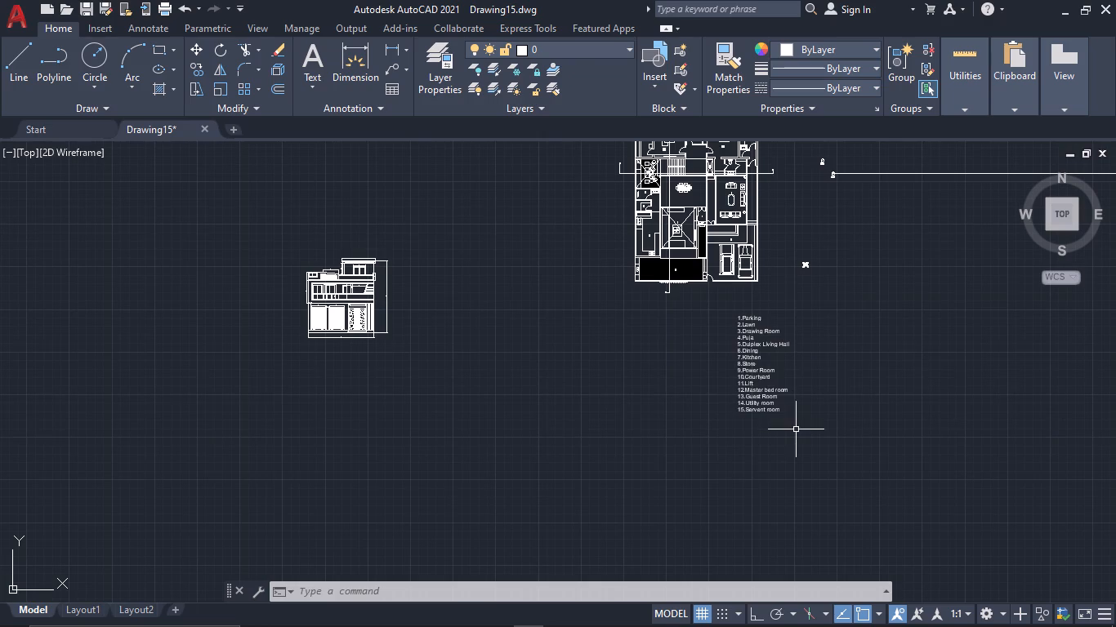
{"action": "left_click_drag", "start_coordinate": [797, 430], "coordinate": [778, 404]}
{"action": "left_click", "coordinate": [719, 294]}
{"action": "type", "text": "sc"}
{"action": "key", "text": "a"}
{"action": "key", "text": "space"}
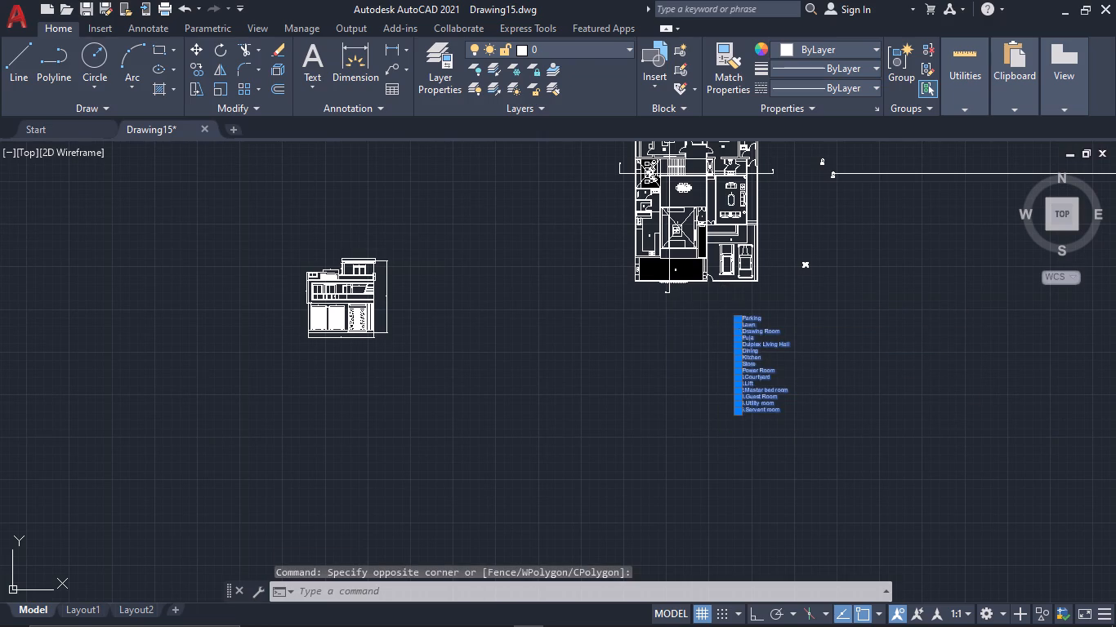
{"action": "left_click", "coordinate": [782, 383]}
{"action": "scroll", "coordinate": [763, 360], "scroll_direction": "up", "scroll_amount": 2}
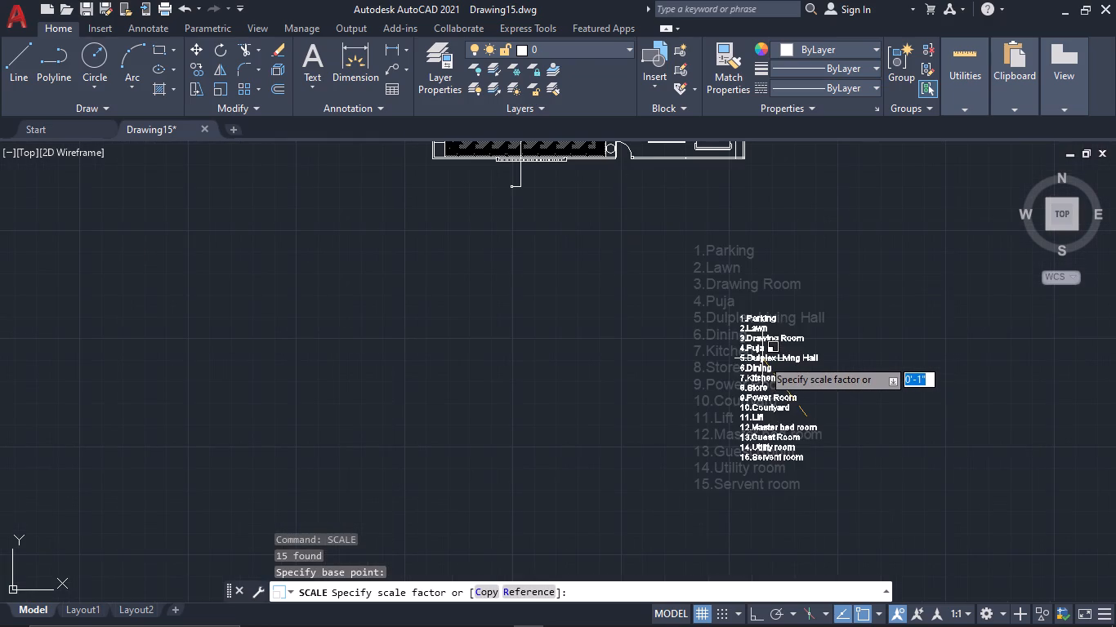
{"action": "left_click", "coordinate": [766, 358]}
Move the whole room legend up and slightly west, so it sits just below the parking area.
{"action": "left_click_drag", "start_coordinate": [819, 465], "coordinate": [778, 398]}
{"action": "left_click", "coordinate": [719, 280]}
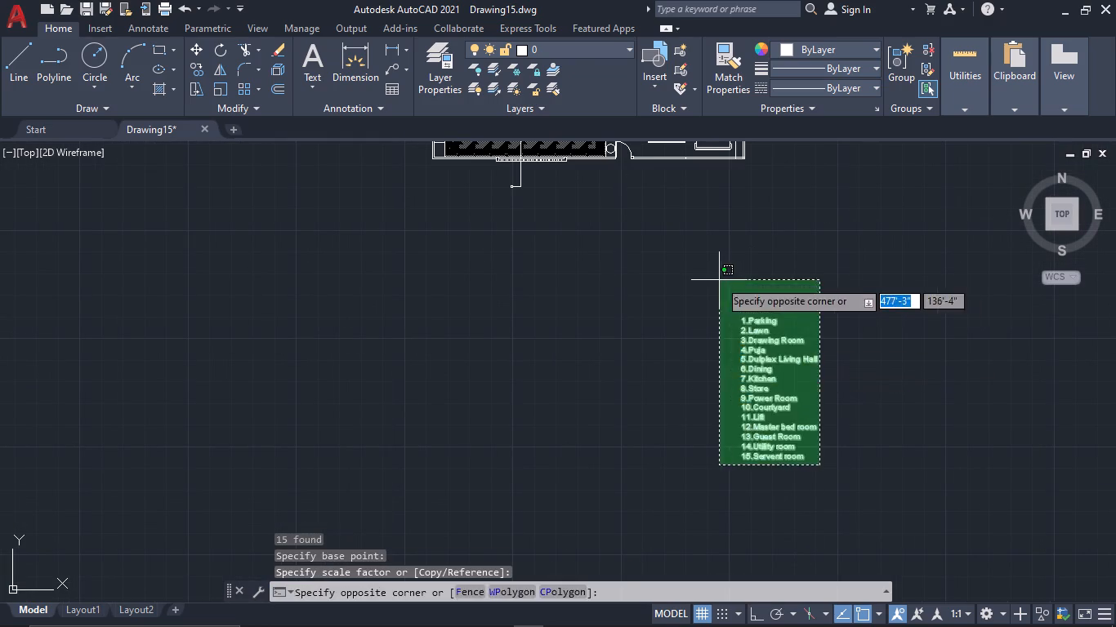
{"action": "key", "text": "m"}
{"action": "key", "text": "space"}
{"action": "left_click_drag", "start_coordinate": [761, 356], "coordinate": [735, 326]}
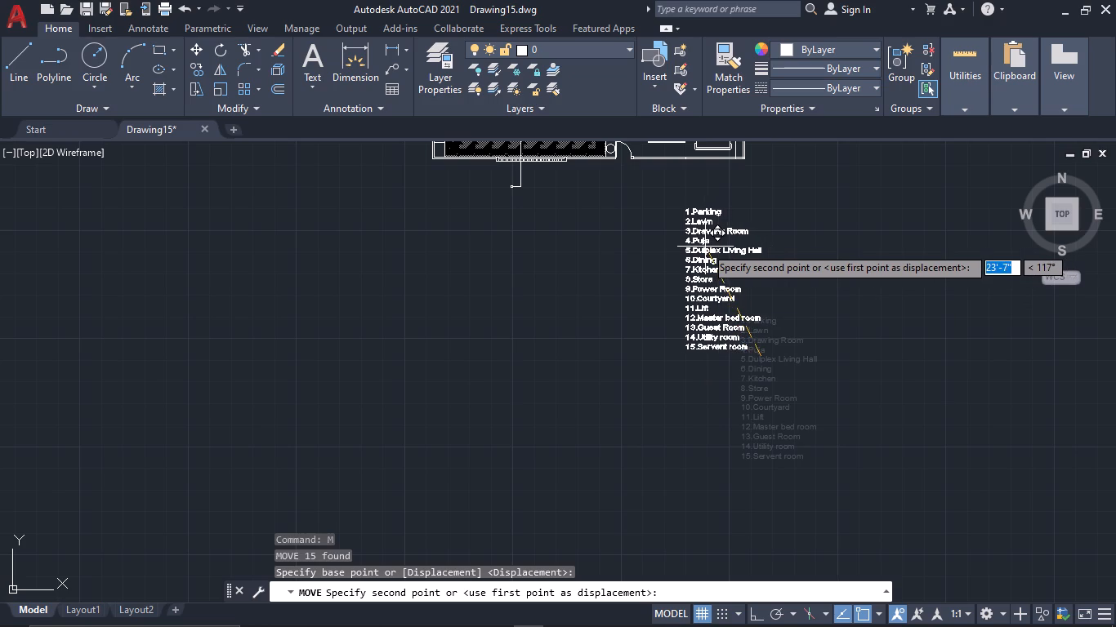
{"action": "left_click", "coordinate": [692, 247]}
Erase the leftover long horizontal line and the loose symbols lying east of the floor plan.
{"action": "scroll", "coordinate": [757, 241], "scroll_direction": "down", "scroll_amount": 2}
{"action": "middle_click_drag", "start_coordinate": [757, 241], "coordinate": [747, 376]}
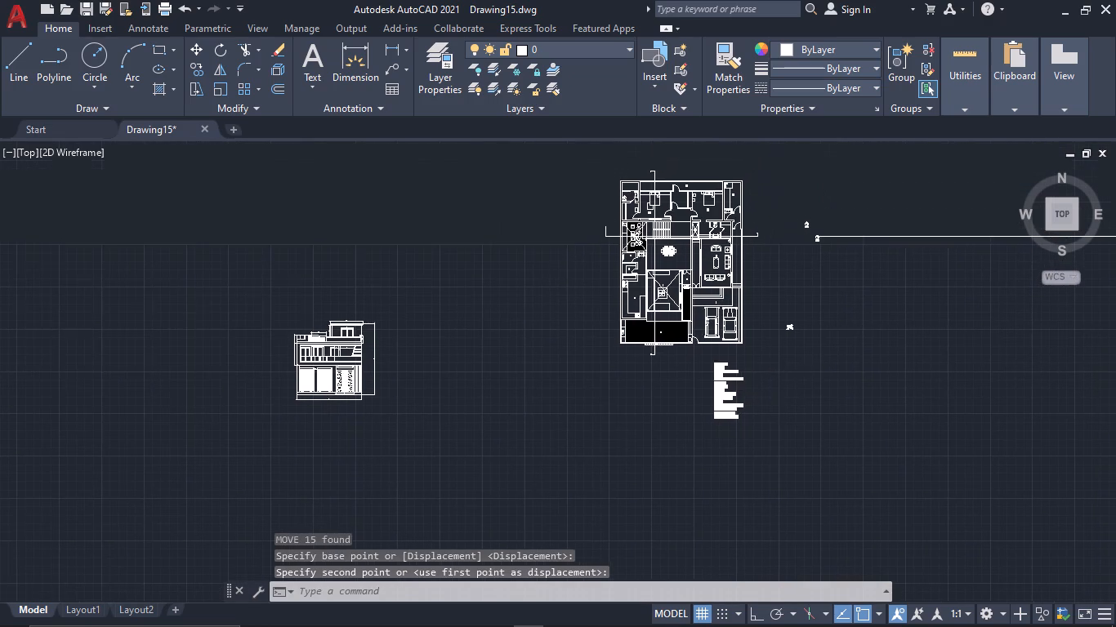
{"action": "left_click_drag", "start_coordinate": [803, 370], "coordinate": [797, 318]}
{"action": "left_click", "coordinate": [806, 183]}
{"action": "left_click_drag", "start_coordinate": [819, 402], "coordinate": [815, 320]}
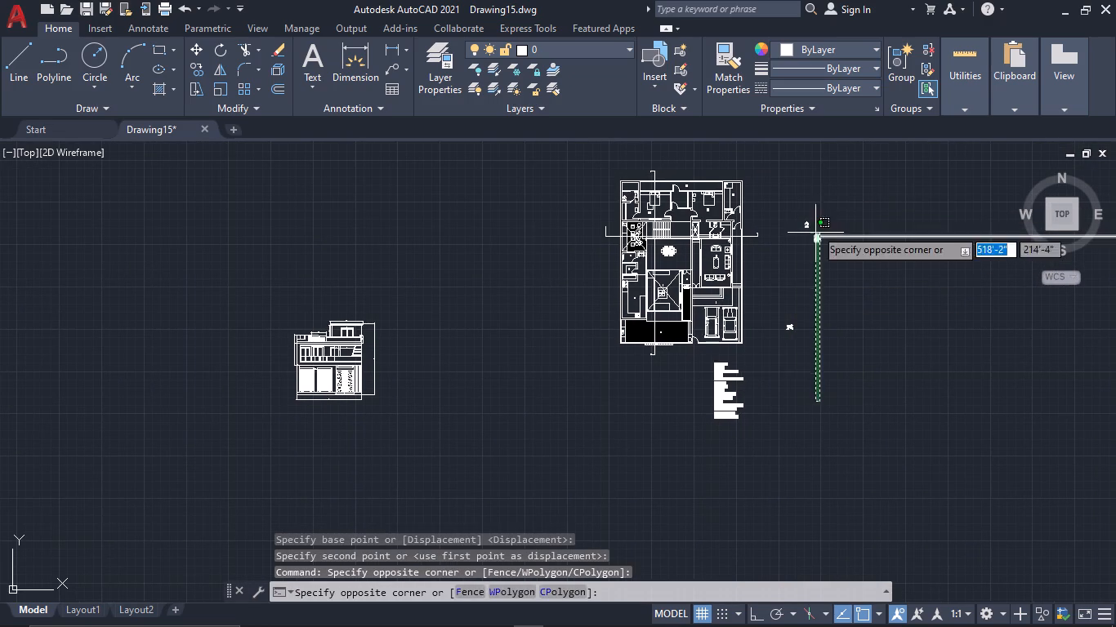
{"action": "left_click", "coordinate": [803, 189]}
{"action": "key", "text": "e"}
{"action": "key", "text": "space"}
{"action": "left_click", "coordinate": [805, 338]}
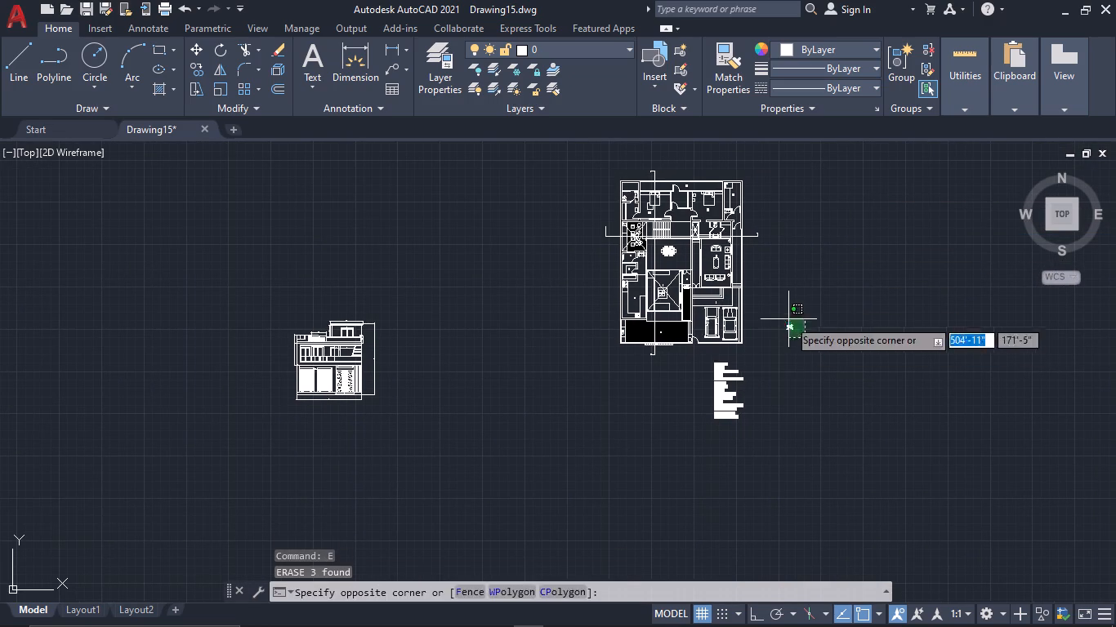
{"action": "left_click", "coordinate": [788, 319]}
{"action": "key", "text": "e"}
{"action": "key", "text": "space"}
Save the drawing.
{"action": "scroll", "coordinate": [830, 289], "scroll_direction": "down", "scroll_amount": 1}
{"action": "middle_click_drag", "start_coordinate": [830, 289], "coordinate": [702, 389]}
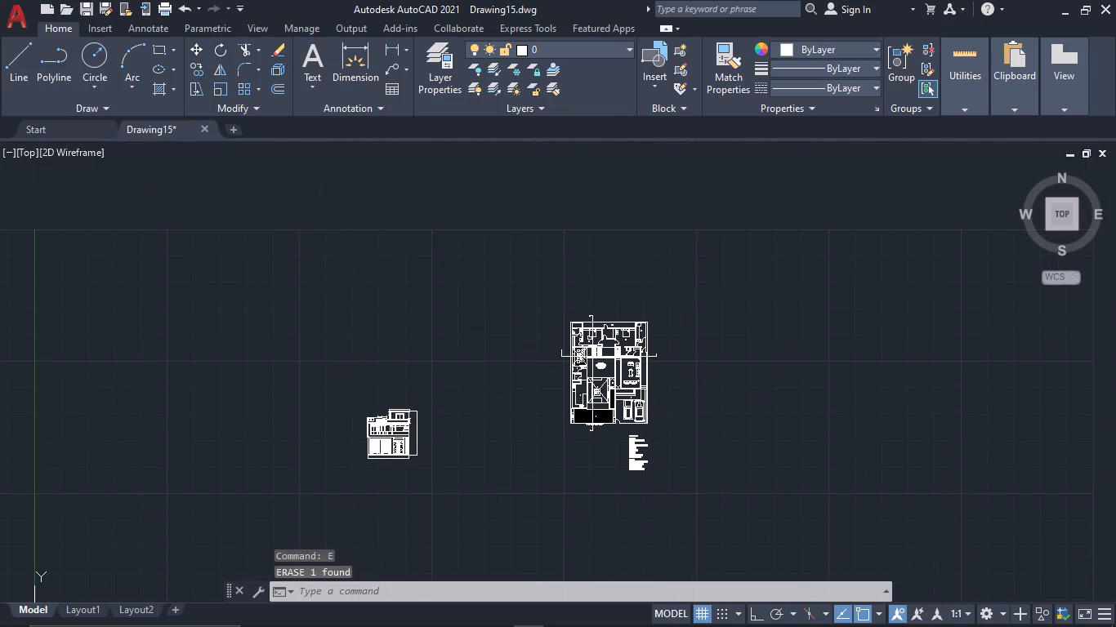
{"action": "key", "text": "ctrl+s"}
Set the LOGFILEMODE system variable to 1.
{"action": "scroll", "coordinate": [639, 398], "scroll_direction": "up", "scroll_amount": 3}
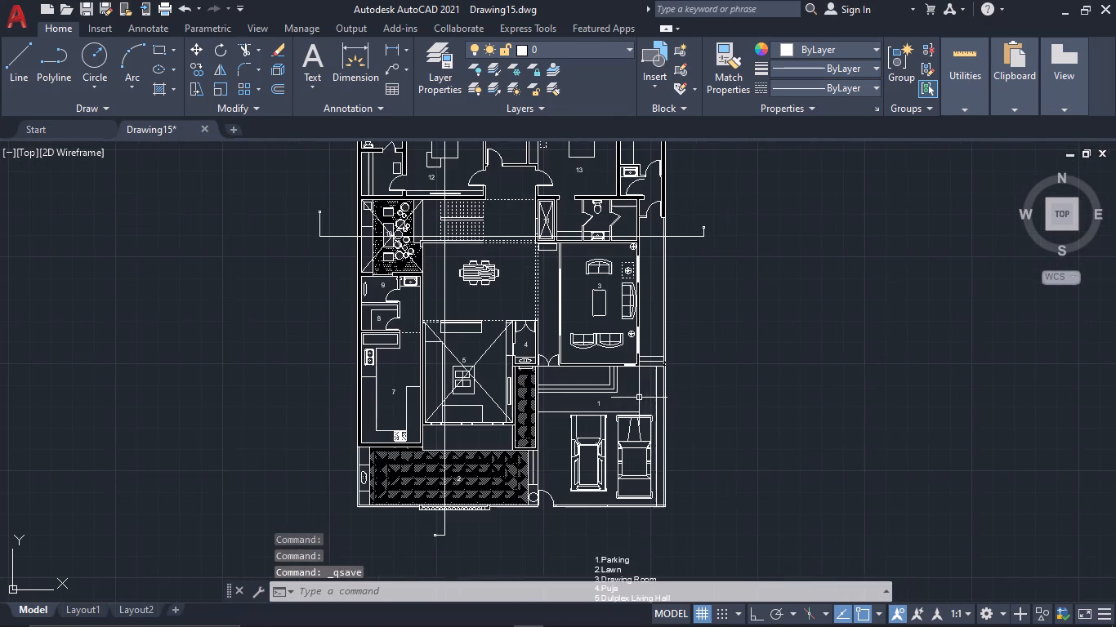
{"action": "type", "text": "lo"}
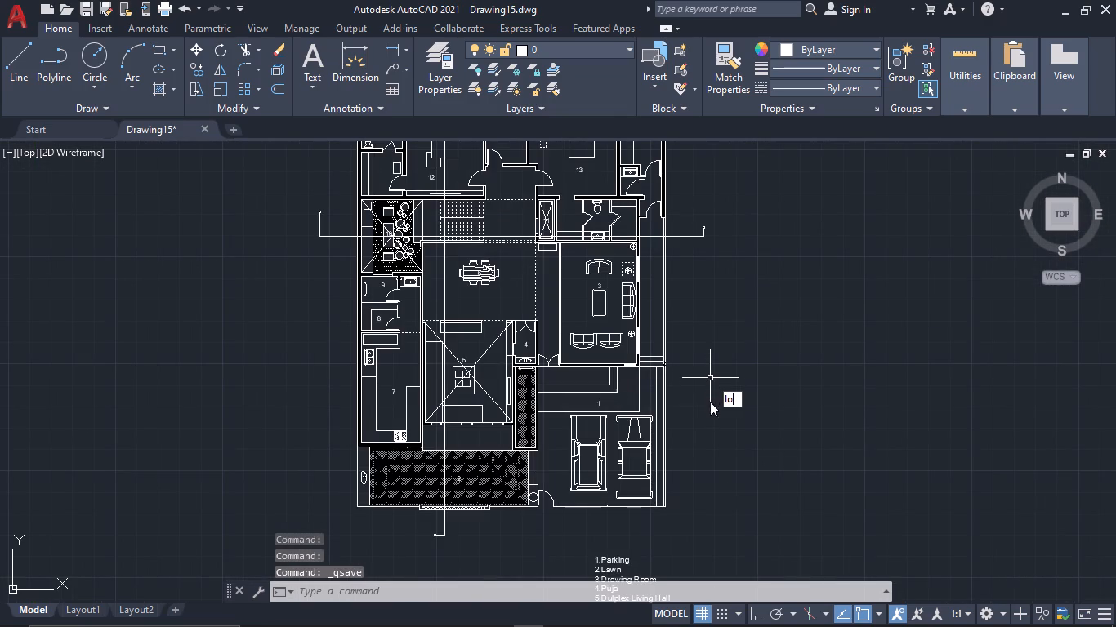
{"action": "left_click", "coordinate": [756, 430]}
{"action": "type", "text": "1"}
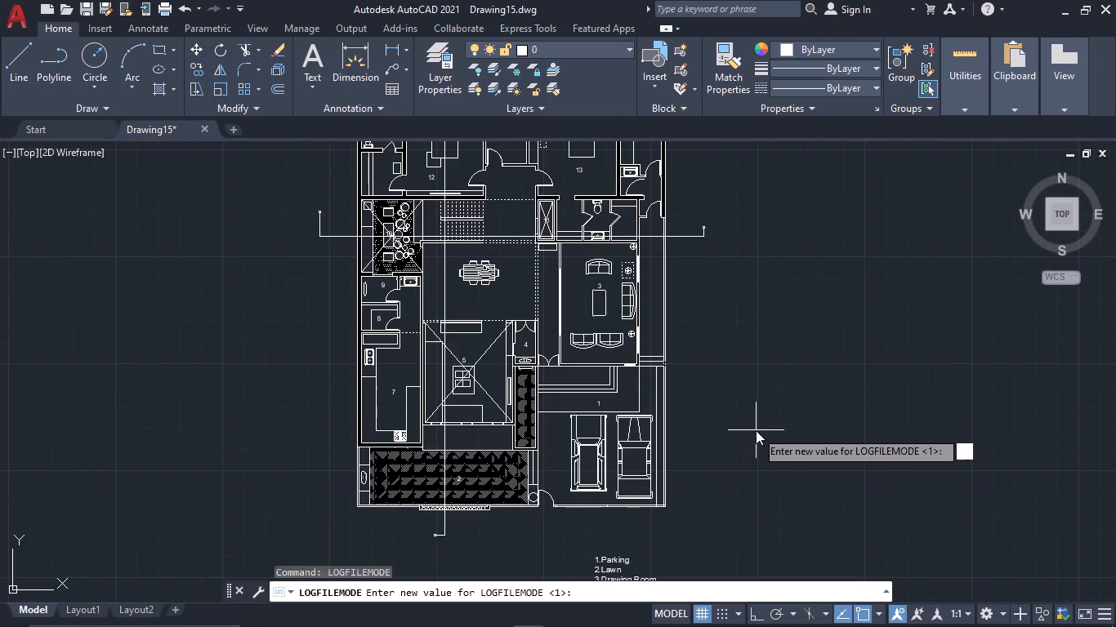
{"action": "key", "text": "space"}
Save the drawing again with the whole floor plan in view.
{"action": "scroll", "coordinate": [756, 443], "scroll_direction": "down", "scroll_amount": 1}
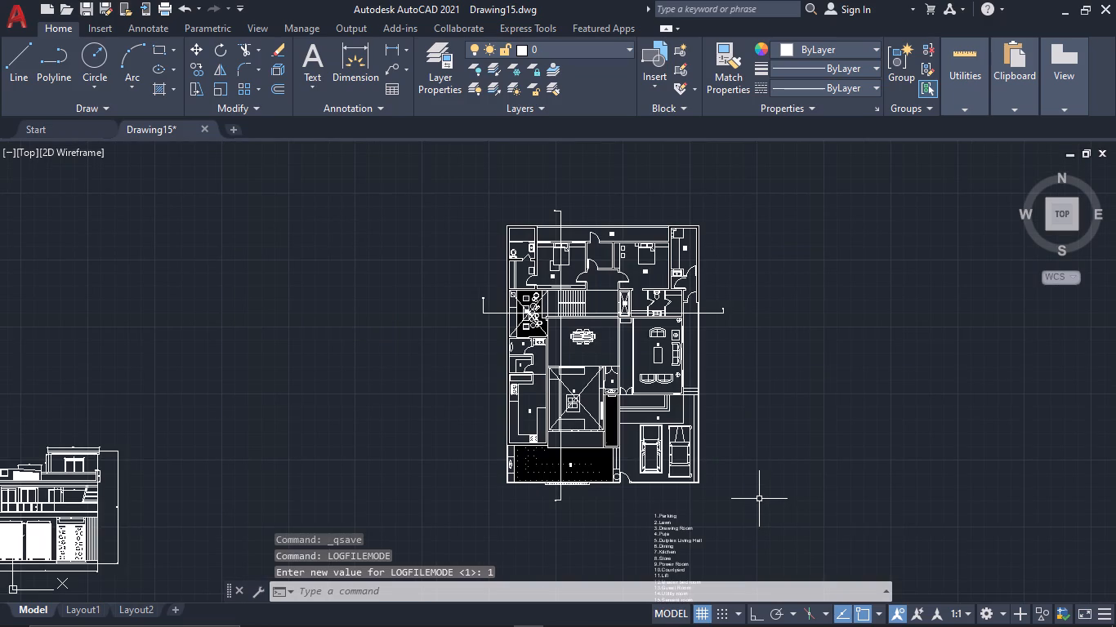
{"action": "key", "text": "ctrl+s"}
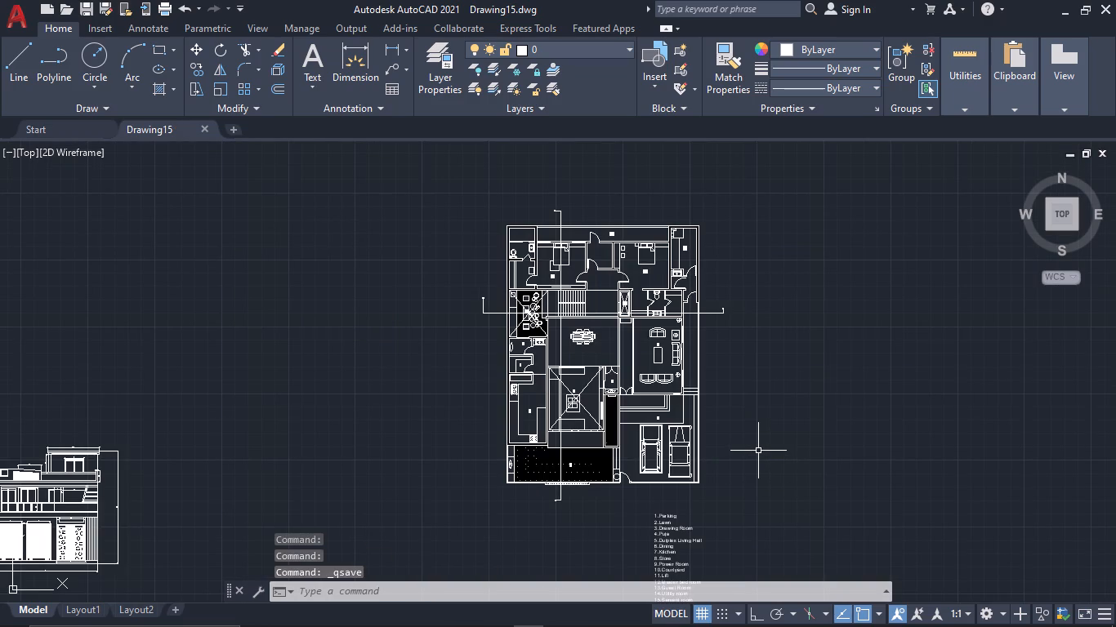
Start a plot of the model with DWG To PDF.pc3 as the plotter and the plot centred on the paper.
{"action": "key", "text": "ctrl+p"}
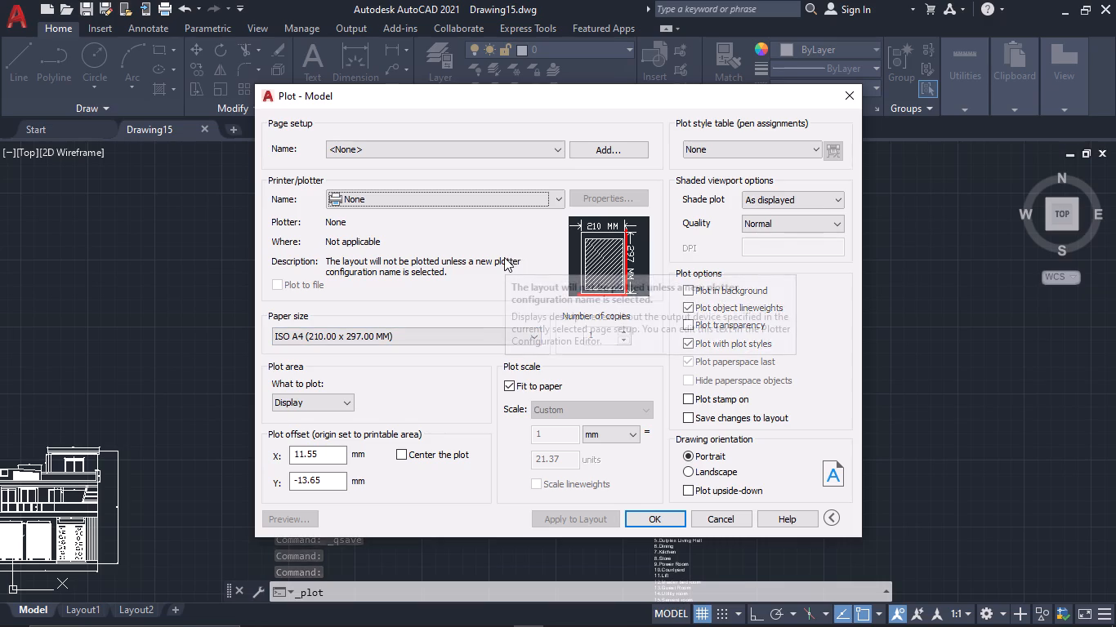
{"action": "left_click", "coordinate": [470, 202]}
{"action": "left_click", "coordinate": [417, 421]}
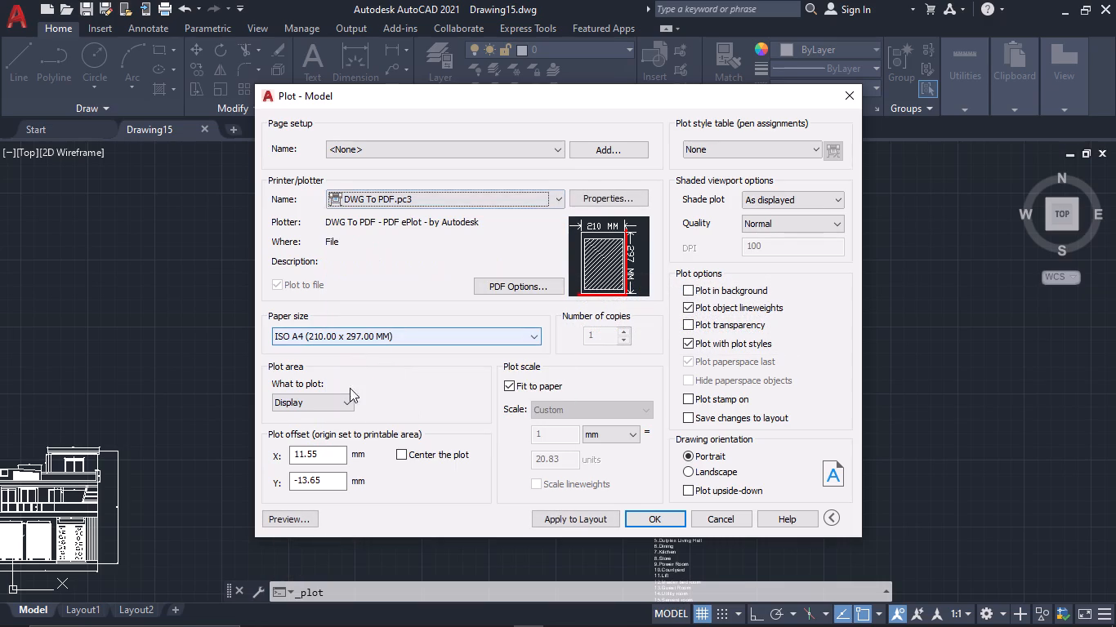
{"action": "left_click", "coordinate": [402, 454]}
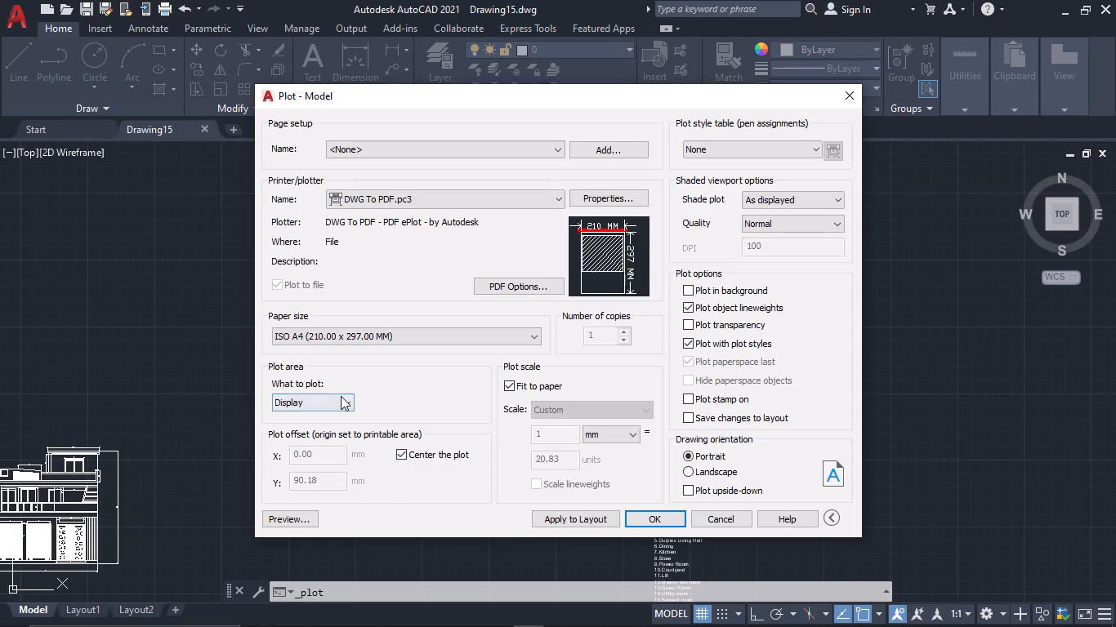
Set the plot area to a window enclosing the floor plan, its section lines and the room legend.
{"action": "left_click", "coordinate": [341, 396]}
{"action": "left_click", "coordinate": [346, 446]}
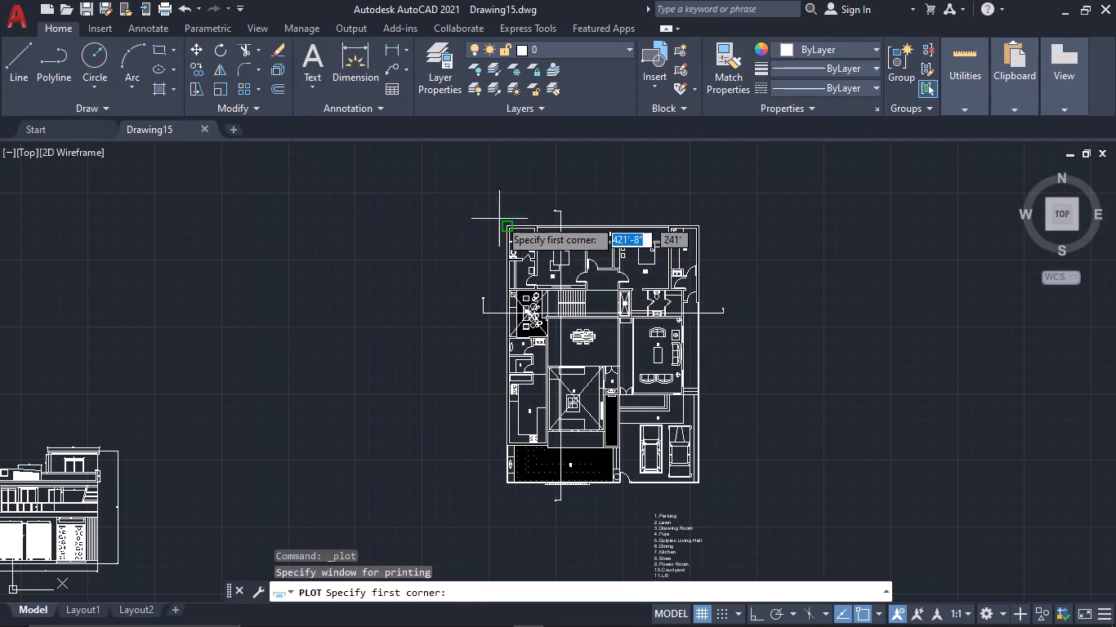
{"action": "left_click_drag", "start_coordinate": [449, 202], "coordinate": [478, 220]}
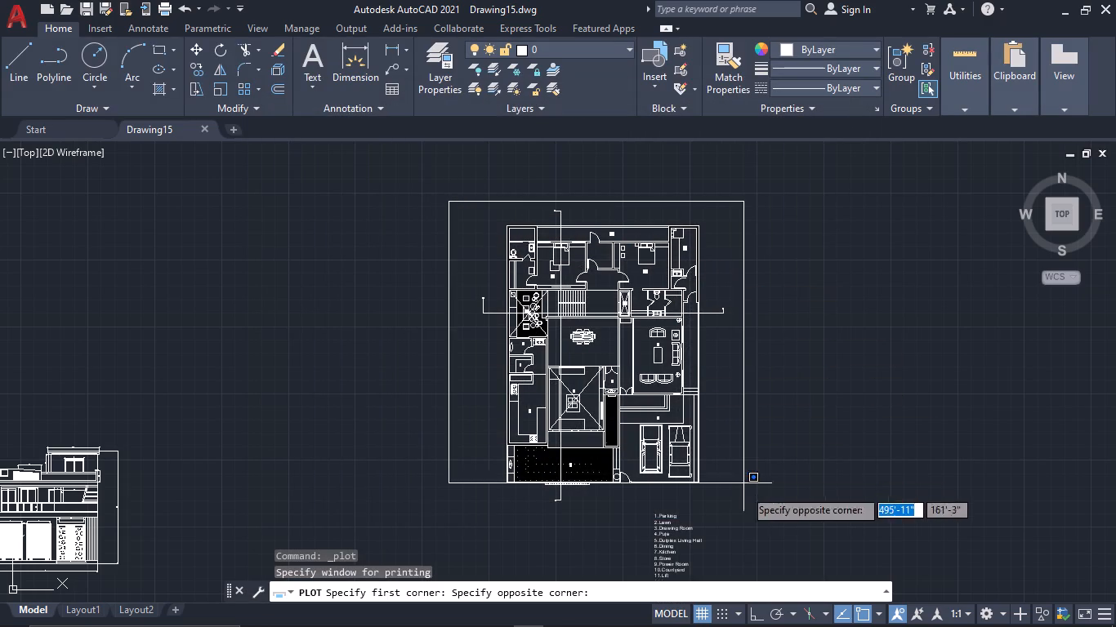
{"action": "middle_click_drag", "start_coordinate": [747, 506], "coordinate": [729, 440]}
{"action": "scroll", "coordinate": [747, 506], "scroll_direction": "down", "scroll_amount": 1}
{"action": "left_click", "coordinate": [729, 505]}
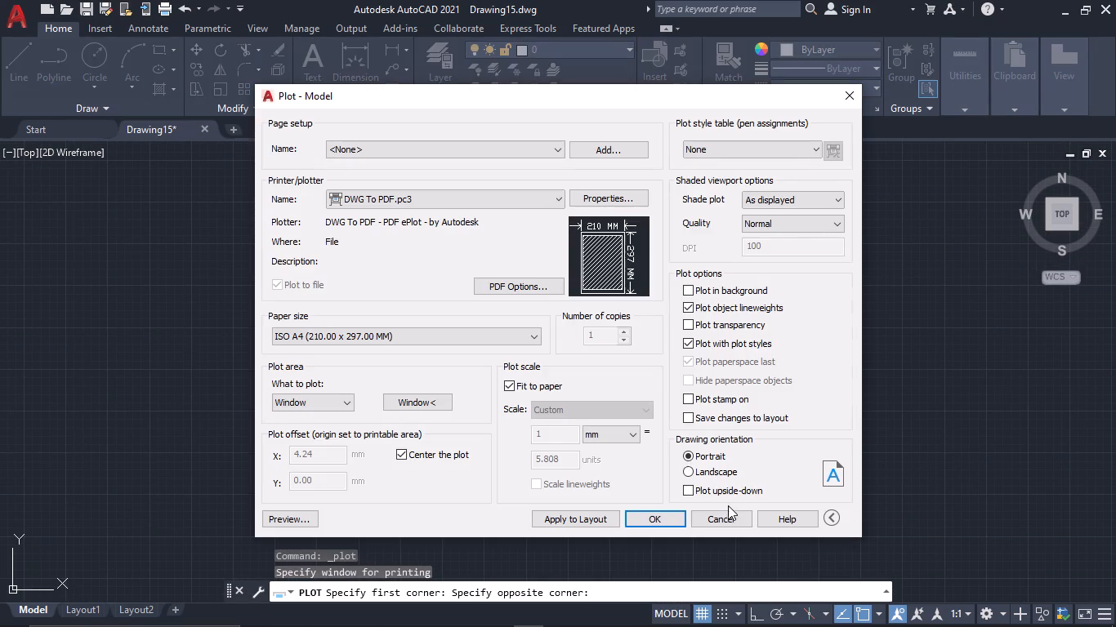
Preview the plot and examine the floor plan, room numbers and legend on the sheet.
{"action": "left_click", "coordinate": [306, 518]}
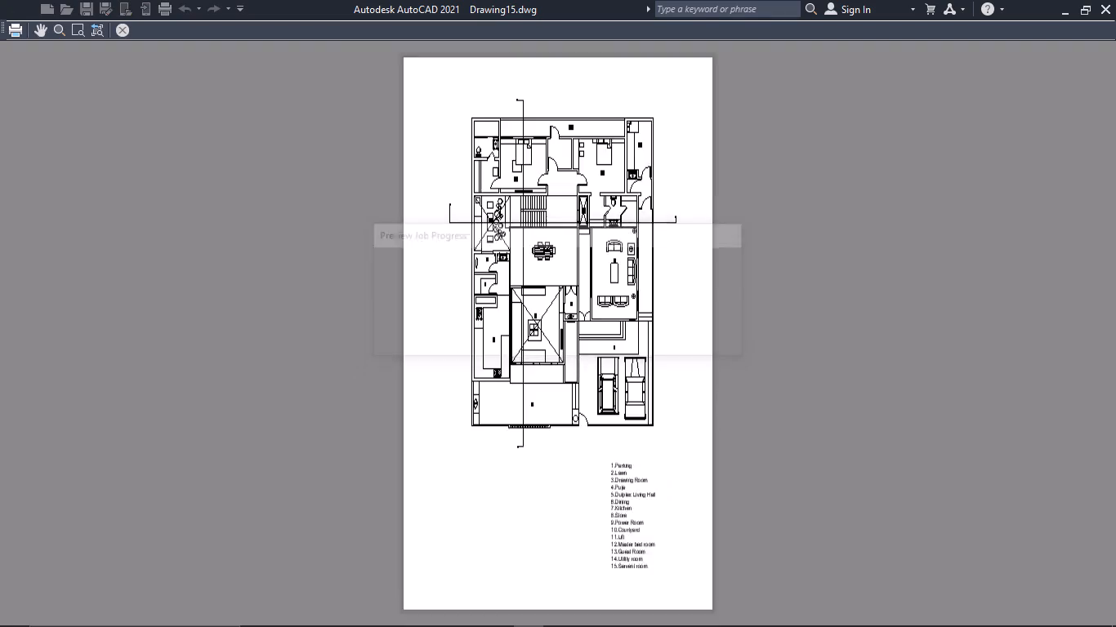
{"action": "scroll", "coordinate": [623, 371], "scroll_direction": "up", "scroll_amount": 3}
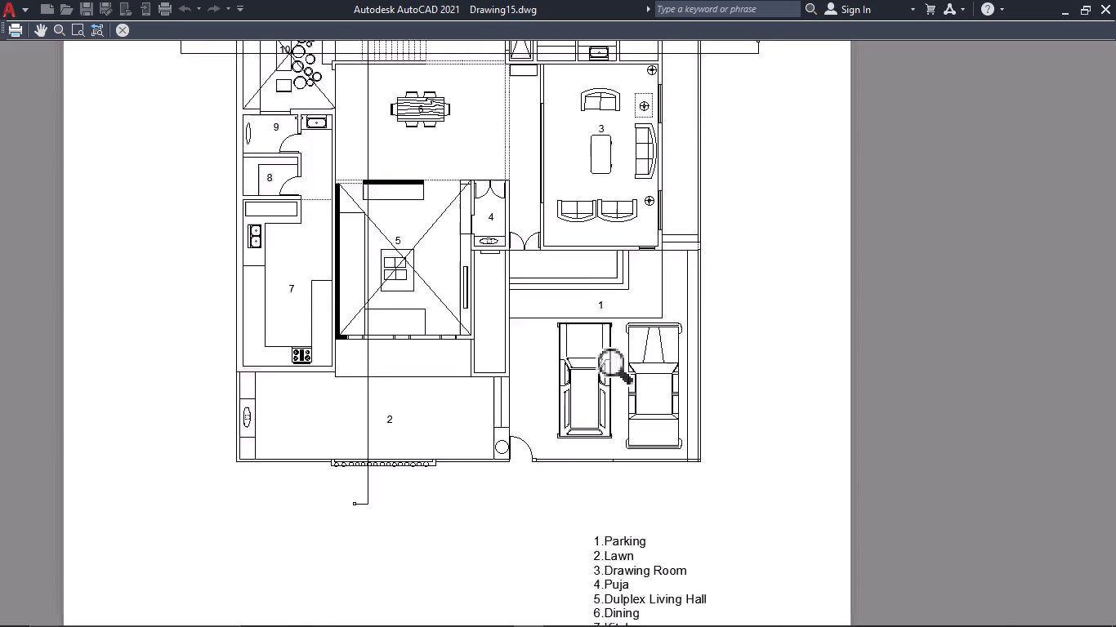
{"action": "scroll", "coordinate": [615, 367], "scroll_direction": "down", "scroll_amount": 2}
{"action": "middle_click_drag", "start_coordinate": [541, 284], "coordinate": [530, 387]}
{"action": "scroll", "coordinate": [529, 338], "scroll_direction": "up", "scroll_amount": 2}
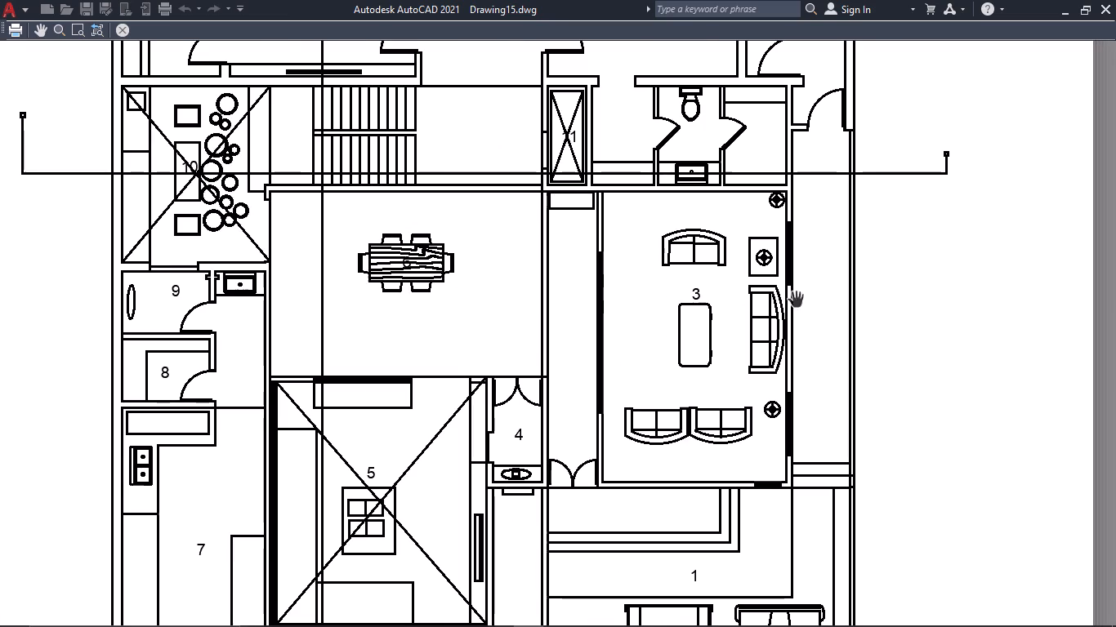
{"action": "scroll", "coordinate": [146, 327], "scroll_direction": "down", "scroll_amount": 3}
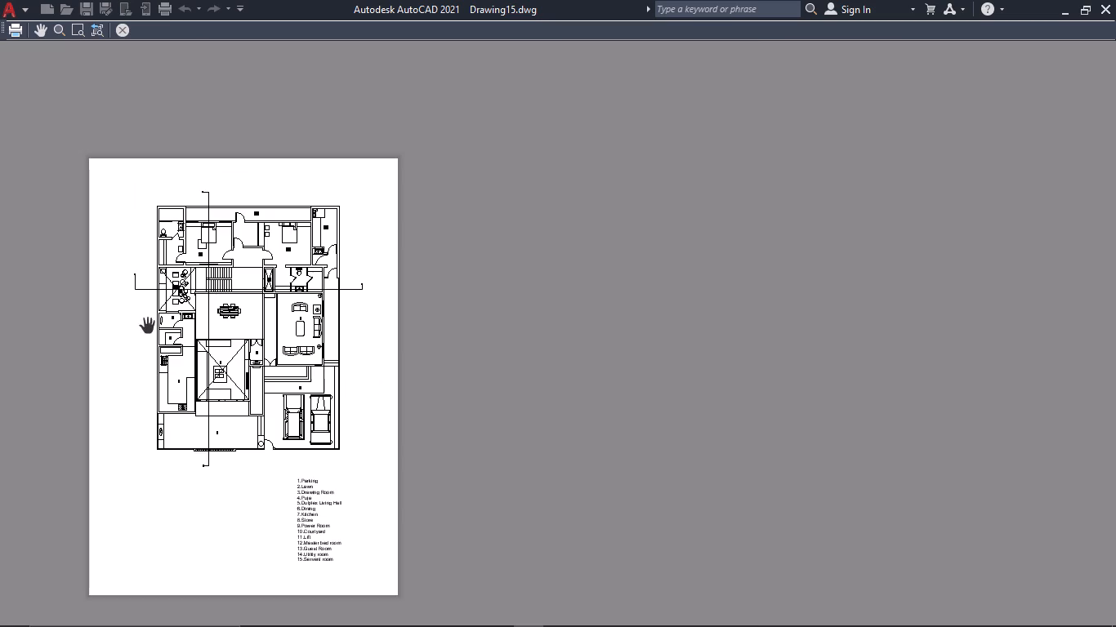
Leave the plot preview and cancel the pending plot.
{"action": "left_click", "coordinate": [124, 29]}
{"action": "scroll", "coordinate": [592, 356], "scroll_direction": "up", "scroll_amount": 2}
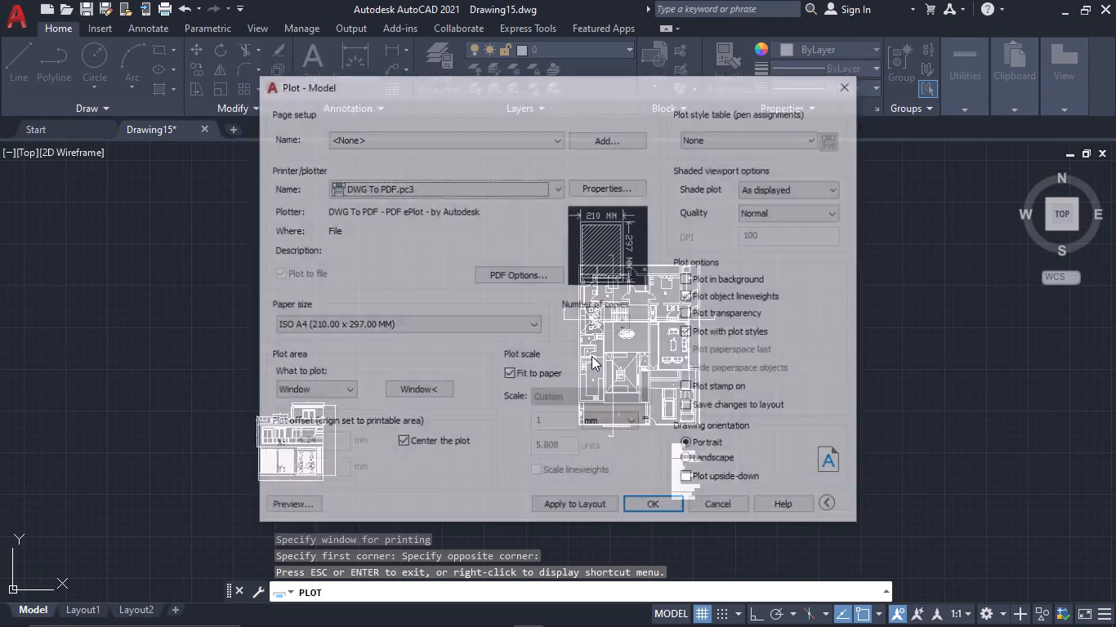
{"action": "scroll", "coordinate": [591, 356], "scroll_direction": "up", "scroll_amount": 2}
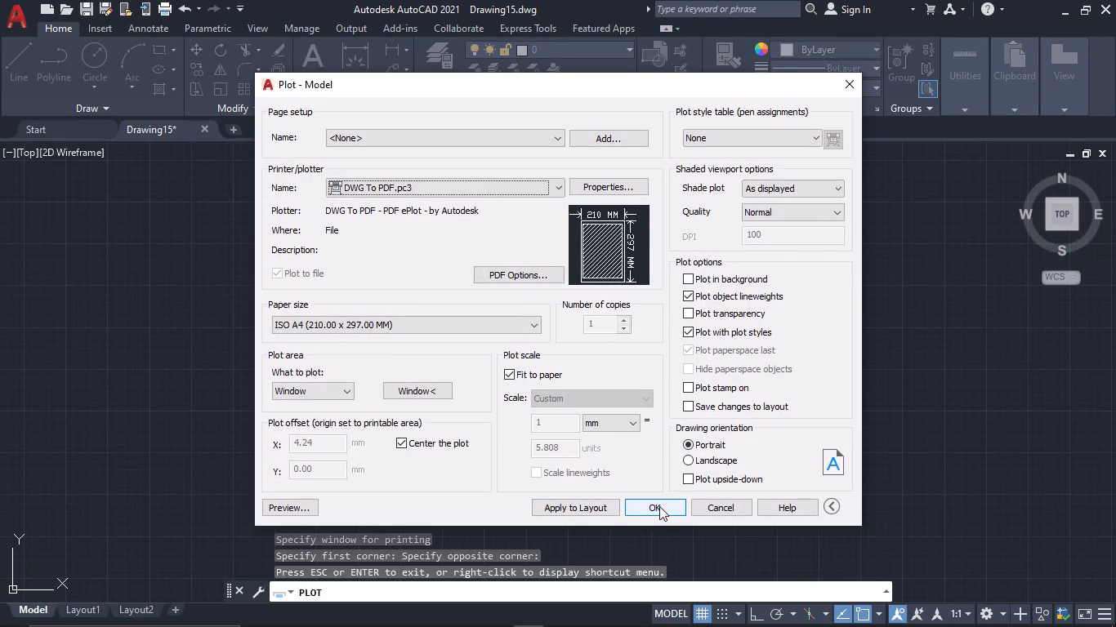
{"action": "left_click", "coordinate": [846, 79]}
Set up a centred plot on DWG To PDF.pc3 with a window enclosing the floor plan, section lines and room legend.
{"action": "scroll", "coordinate": [598, 362], "scroll_direction": "up", "scroll_amount": 4}
{"action": "scroll", "coordinate": [470, 354], "scroll_direction": "down", "scroll_amount": 3}
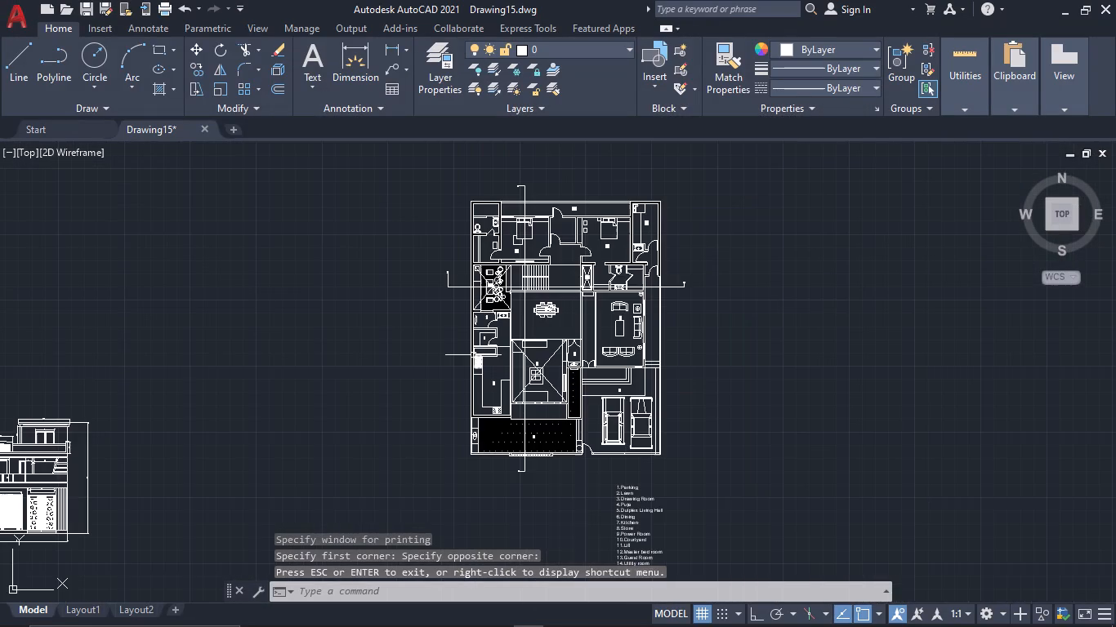
{"action": "key", "text": "ctrl+p"}
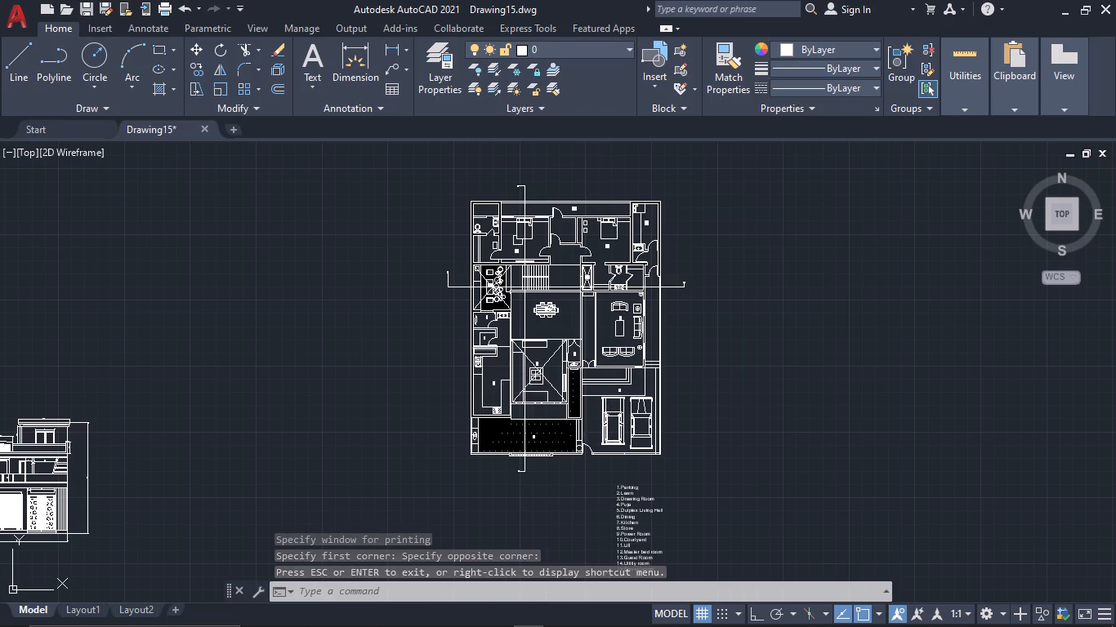
{"action": "left_click", "coordinate": [402, 451]}
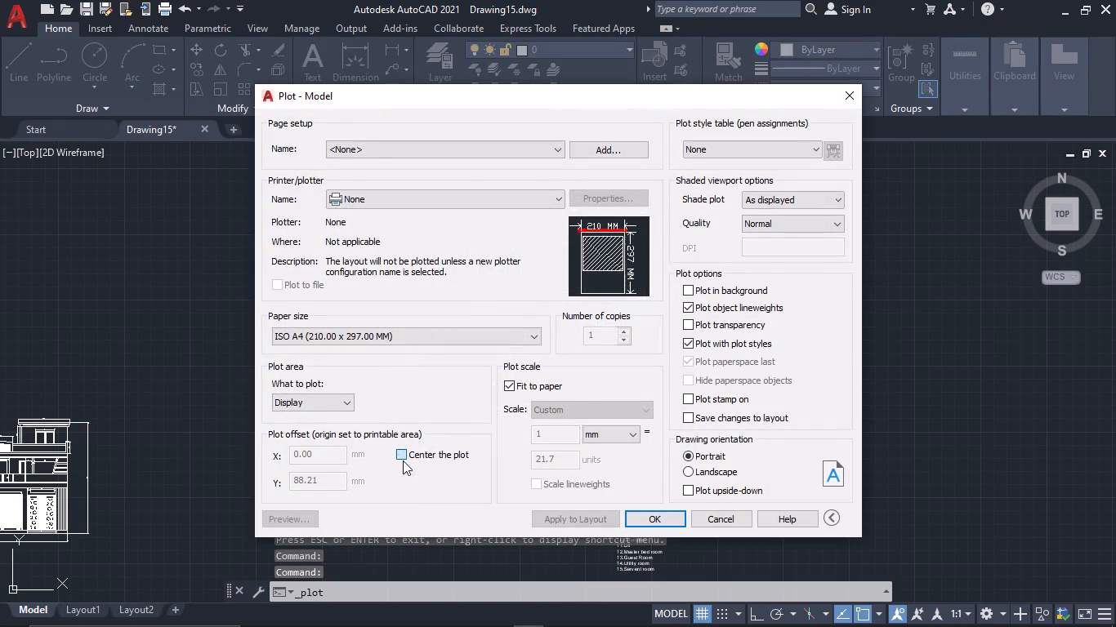
{"action": "left_click", "coordinate": [418, 193]}
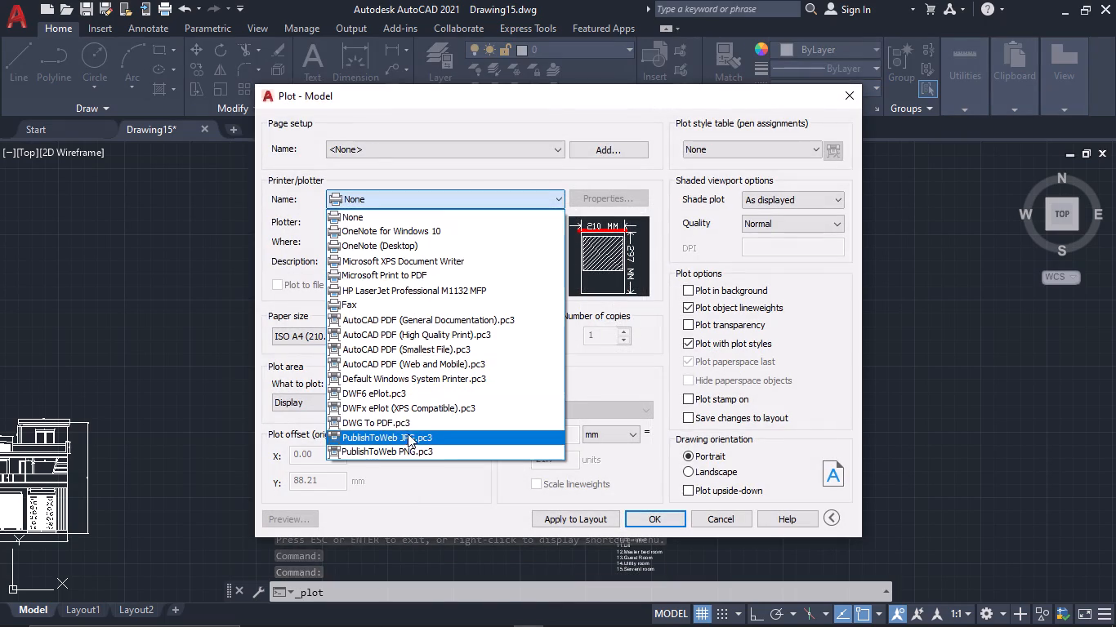
{"action": "left_click", "coordinate": [403, 429]}
{"action": "left_click", "coordinate": [323, 411]}
{"action": "left_click", "coordinate": [324, 455]}
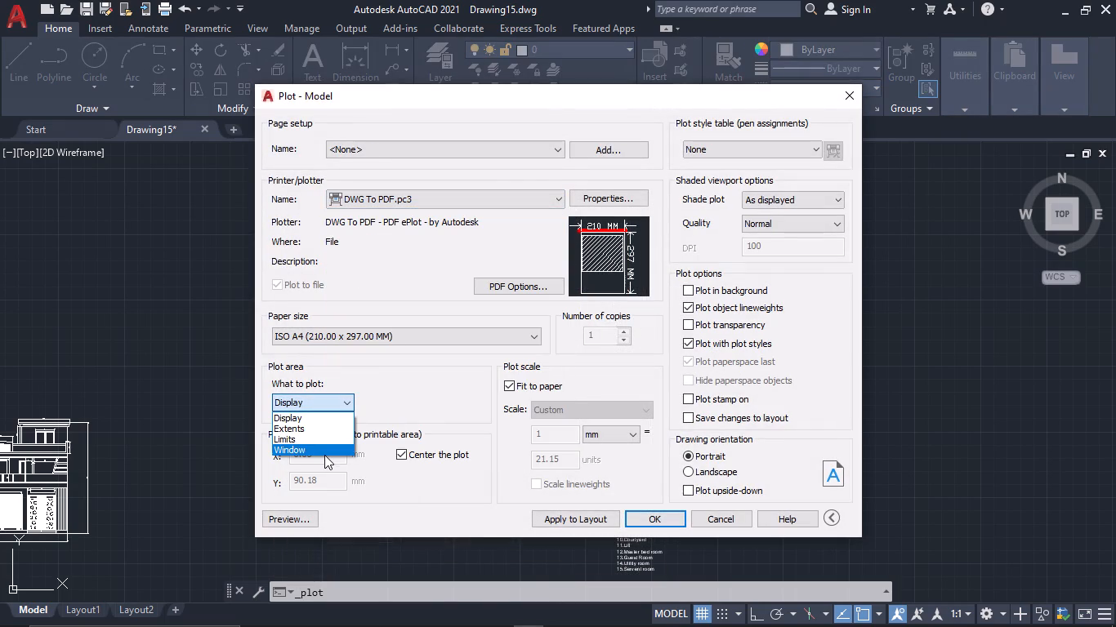
{"action": "left_click", "coordinate": [348, 448]}
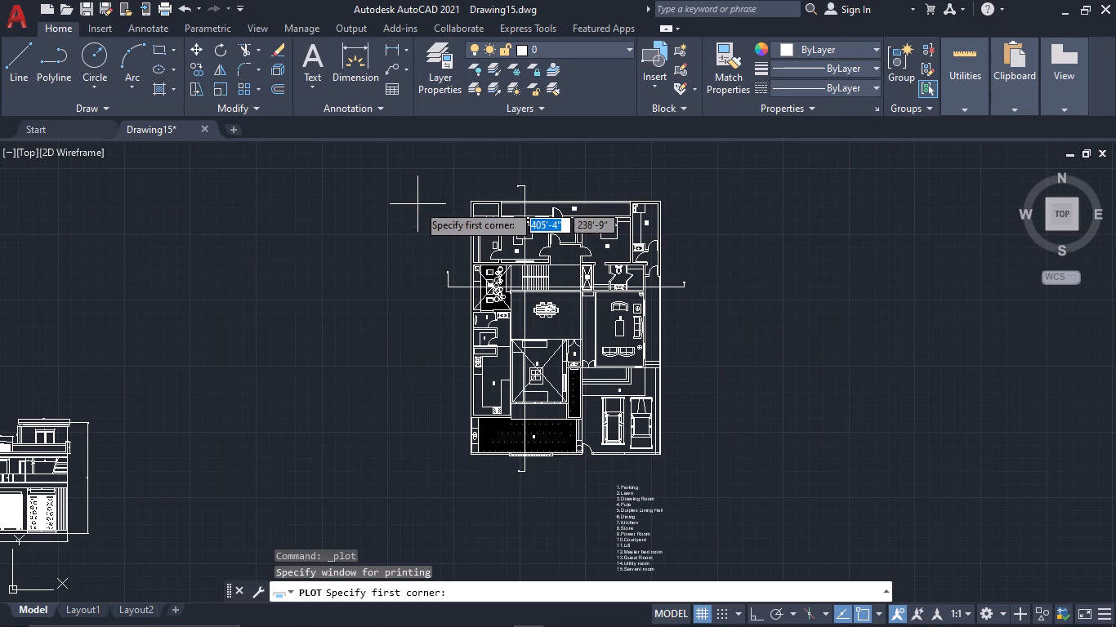
{"action": "left_click", "coordinate": [426, 181]}
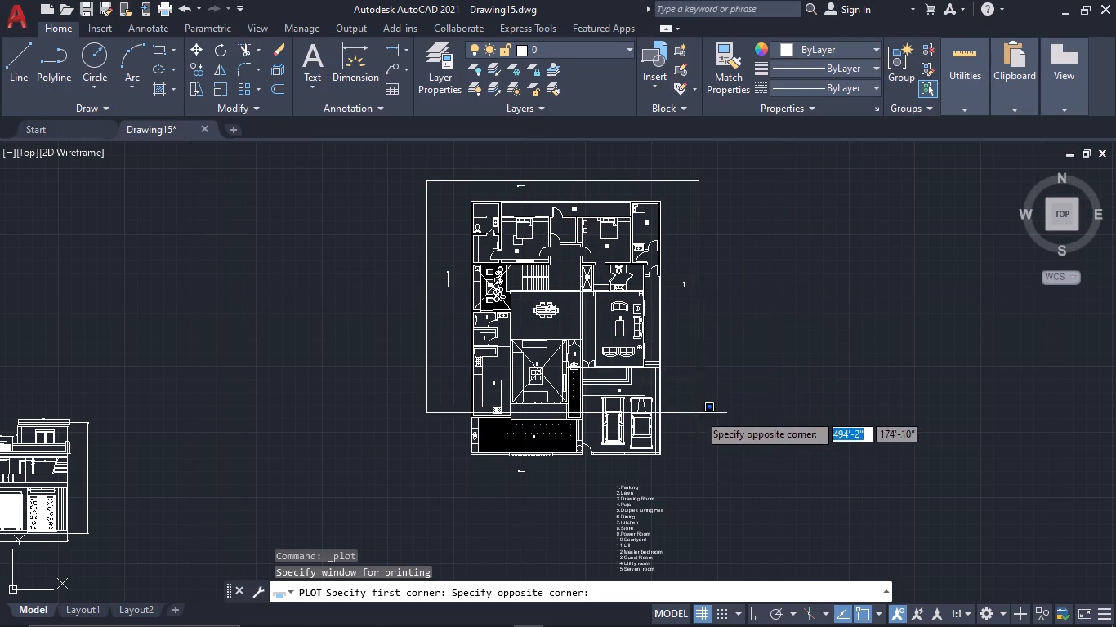
{"action": "middle_click_drag", "start_coordinate": [694, 533], "coordinate": [676, 460]}
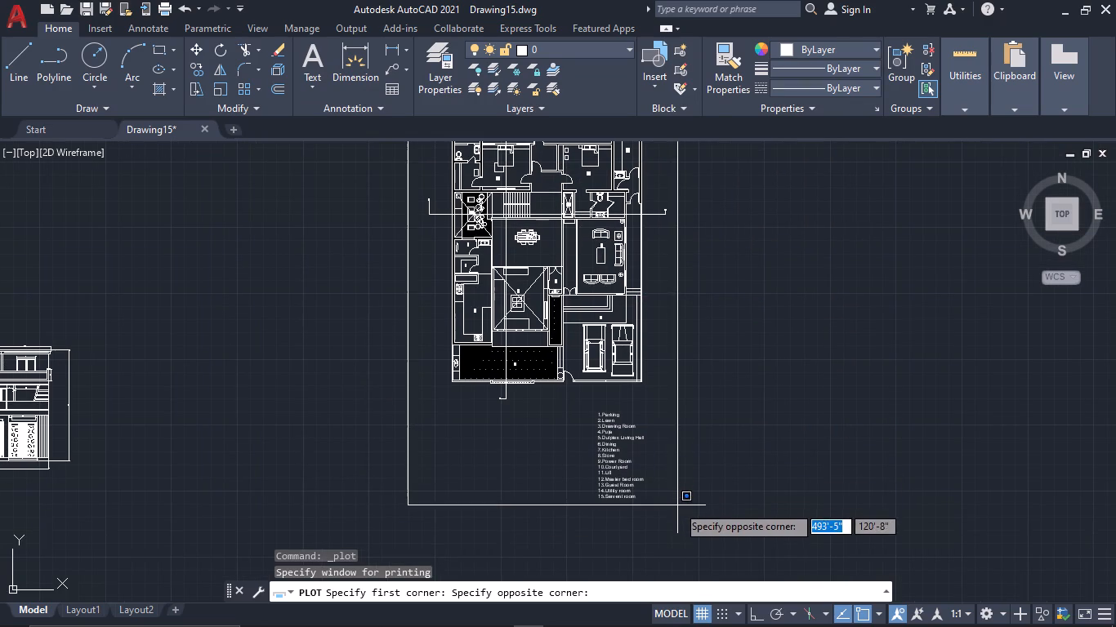
{"action": "left_click", "coordinate": [677, 505]}
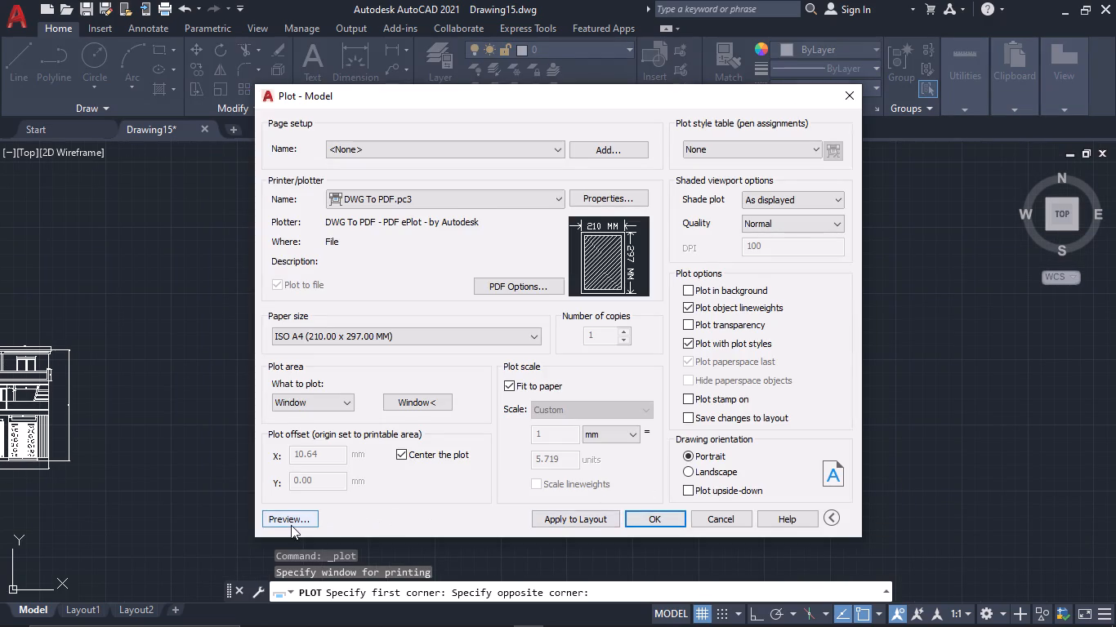
Preview the sheet and plot it to a PDF named Drawing16-Model in Documents.
{"action": "left_click", "coordinate": [291, 525]}
{"action": "scroll", "coordinate": [454, 320], "scroll_direction": "up", "scroll_amount": 2}
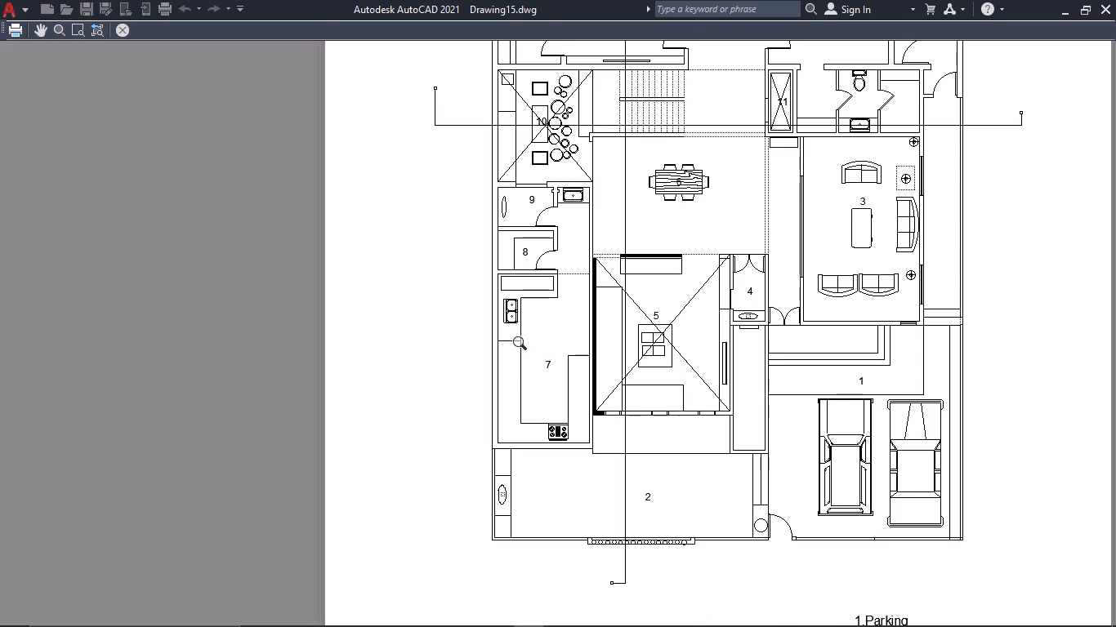
{"action": "scroll", "coordinate": [524, 393], "scroll_direction": "down", "scroll_amount": 3}
{"action": "left_click", "coordinate": [125, 32]}
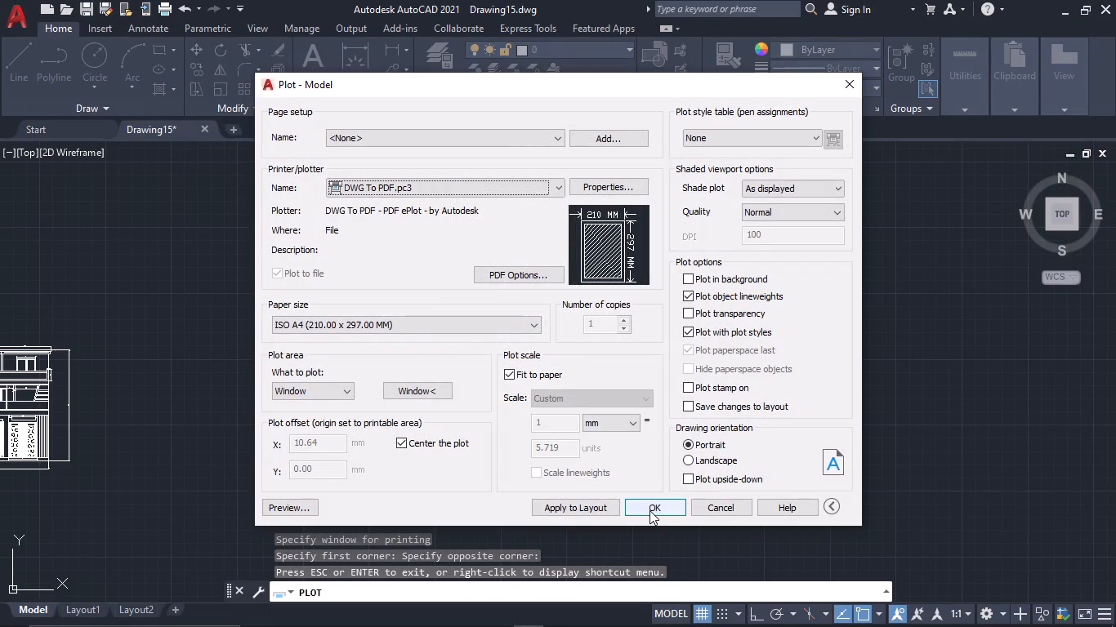
{"action": "left_click", "coordinate": [649, 509]}
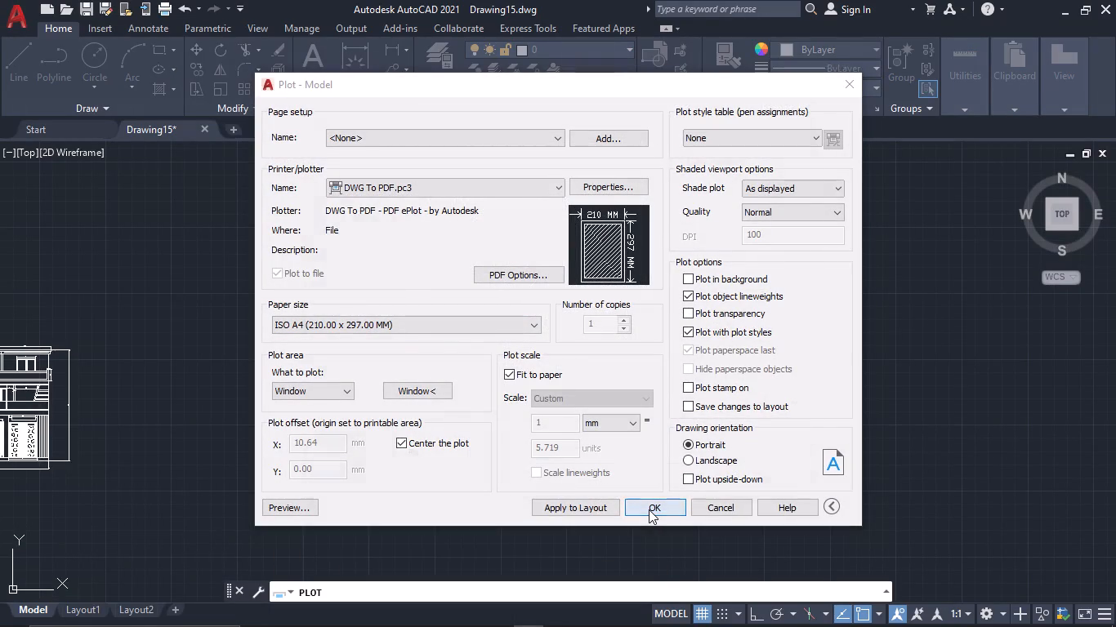
{"action": "left_click", "coordinate": [504, 465]}
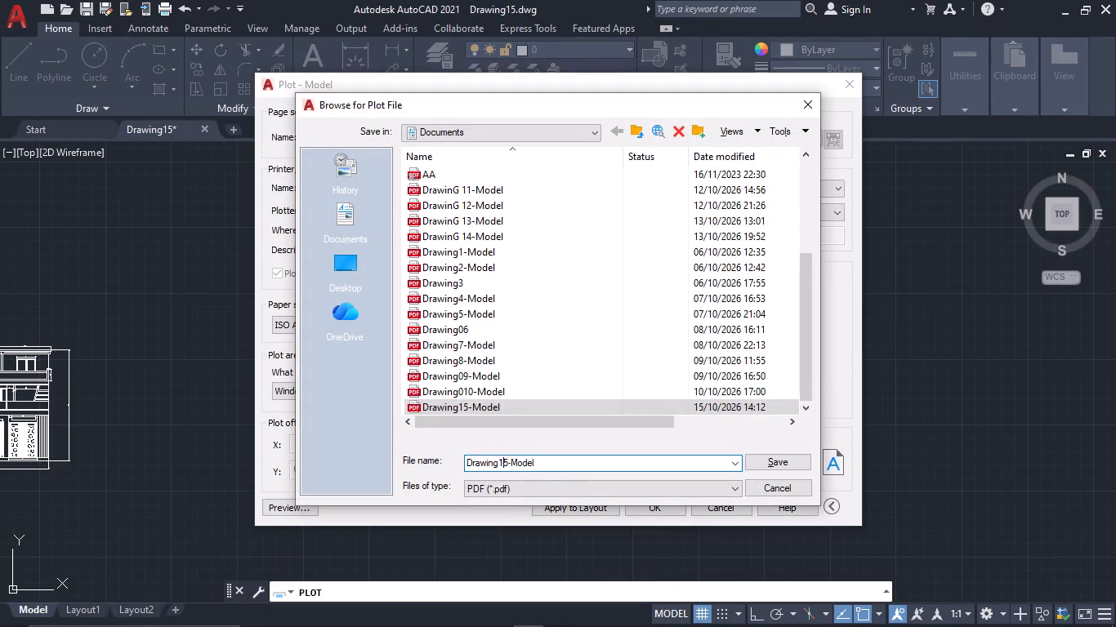
{"action": "key", "text": "Right"}
{"action": "key", "text": "BackSpace"}
{"action": "key", "text": "6"}
{"action": "left_click", "coordinate": [758, 467]}
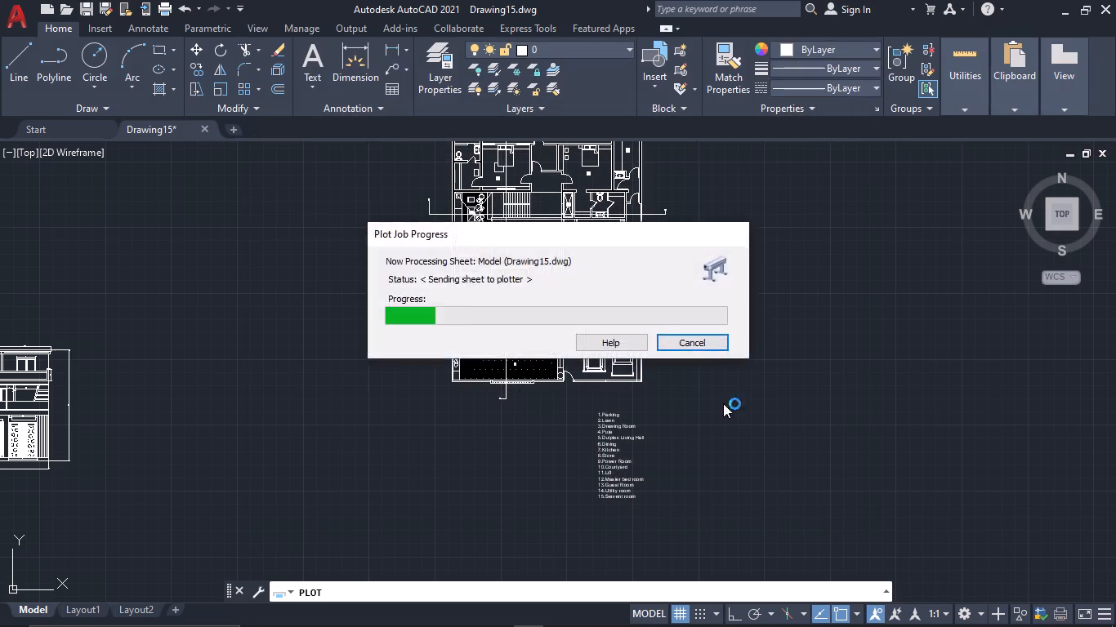
Look through the plotted PDF from the floor plan down to the room legend and close it.
{"action": "scroll", "coordinate": [519, 405], "scroll_direction": "down", "scroll_amount": 4}
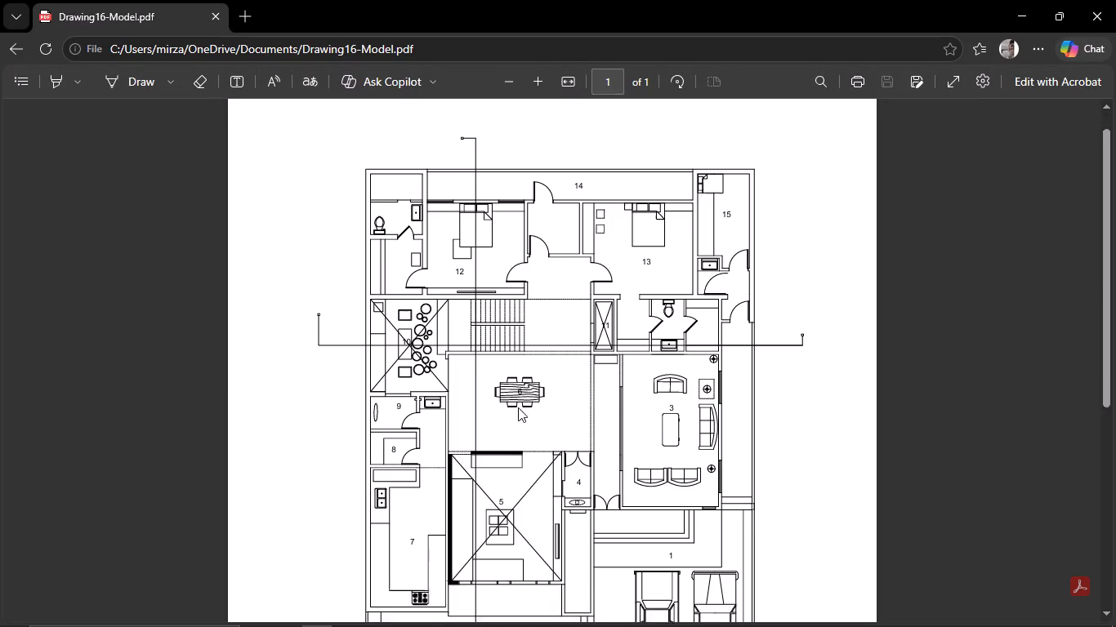
{"action": "scroll", "coordinate": [662, 395], "scroll_direction": "up", "scroll_amount": 5}
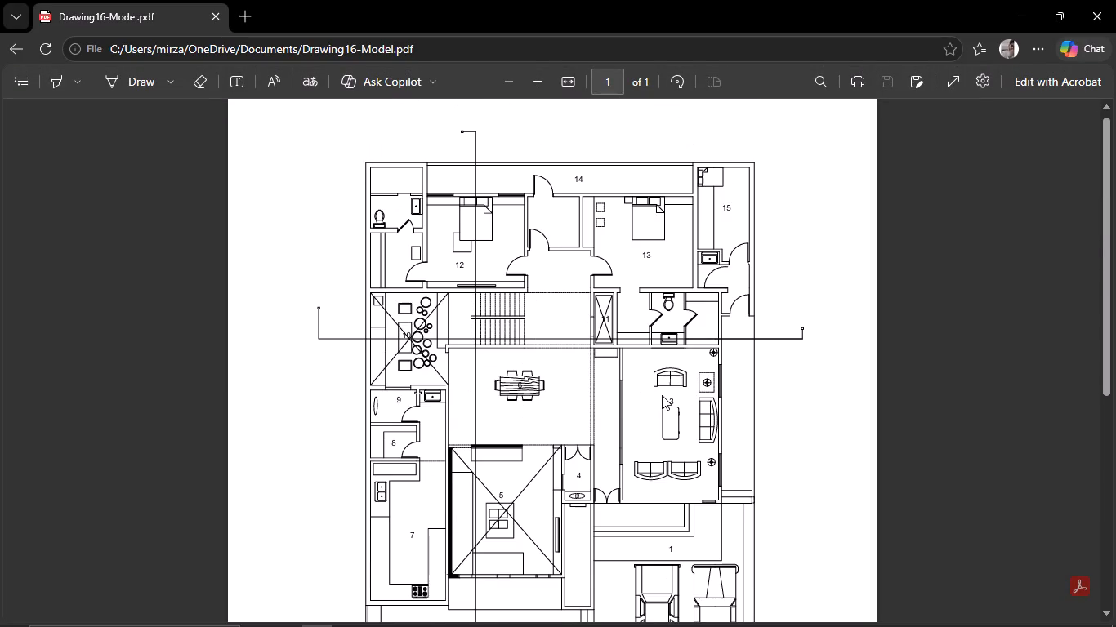
{"action": "scroll", "coordinate": [663, 394], "scroll_direction": "down", "scroll_amount": 4}
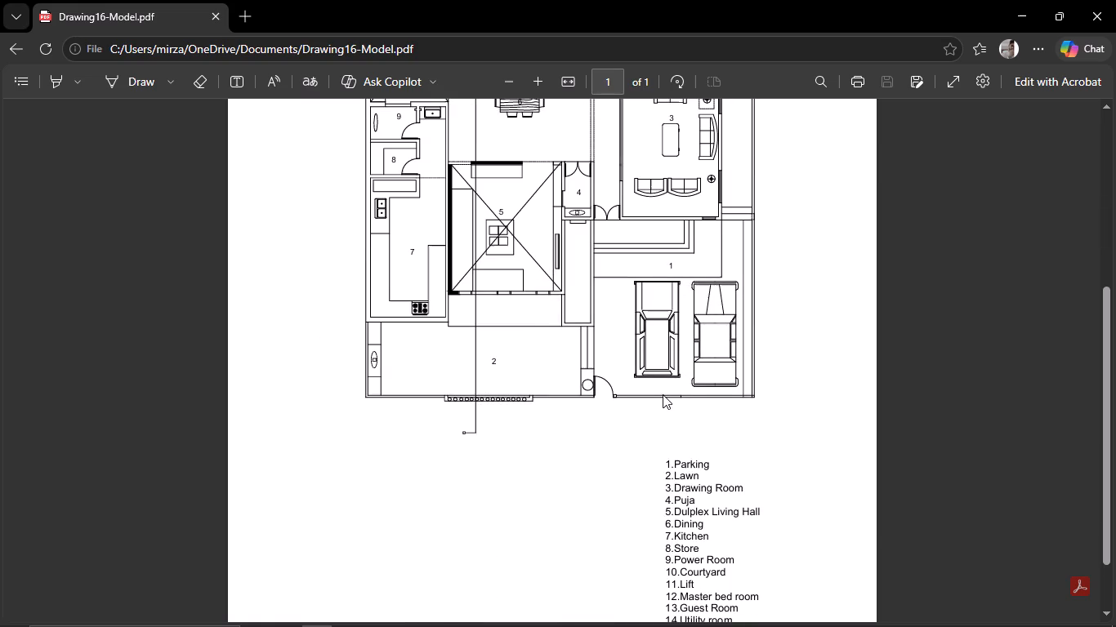
{"action": "scroll", "coordinate": [663, 394], "scroll_direction": "down", "scroll_amount": 5}
{"action": "scroll", "coordinate": [663, 398], "scroll_direction": "up", "scroll_amount": 5}
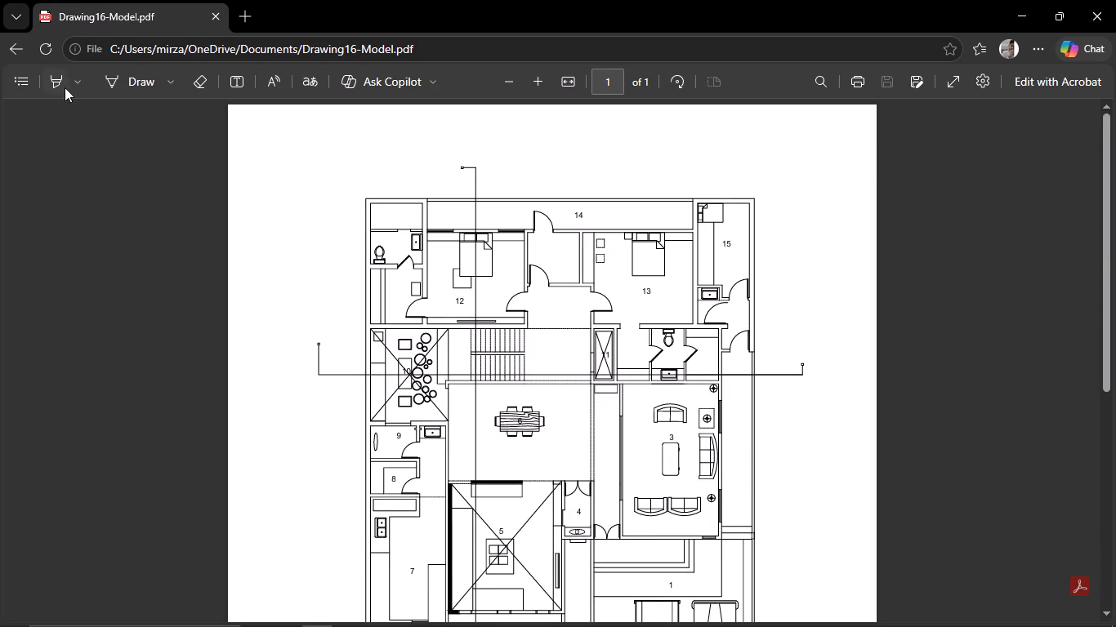
{"action": "left_click", "coordinate": [1115, 0]}
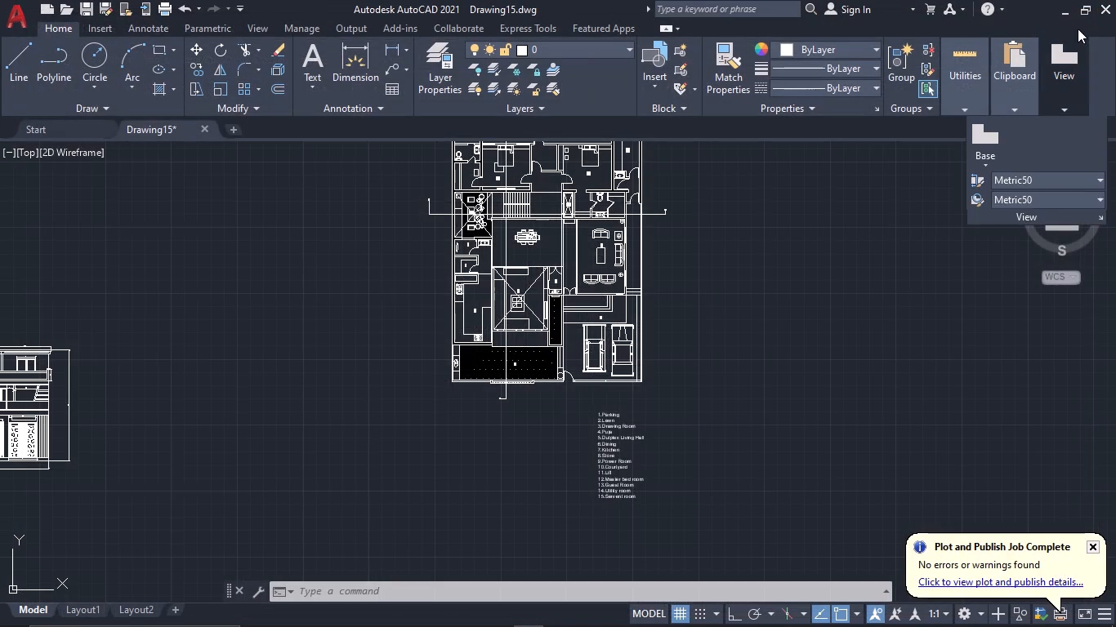
Quit AutoCAD, closing Drawing15.
{"action": "left_click", "coordinate": [1115, 7]}
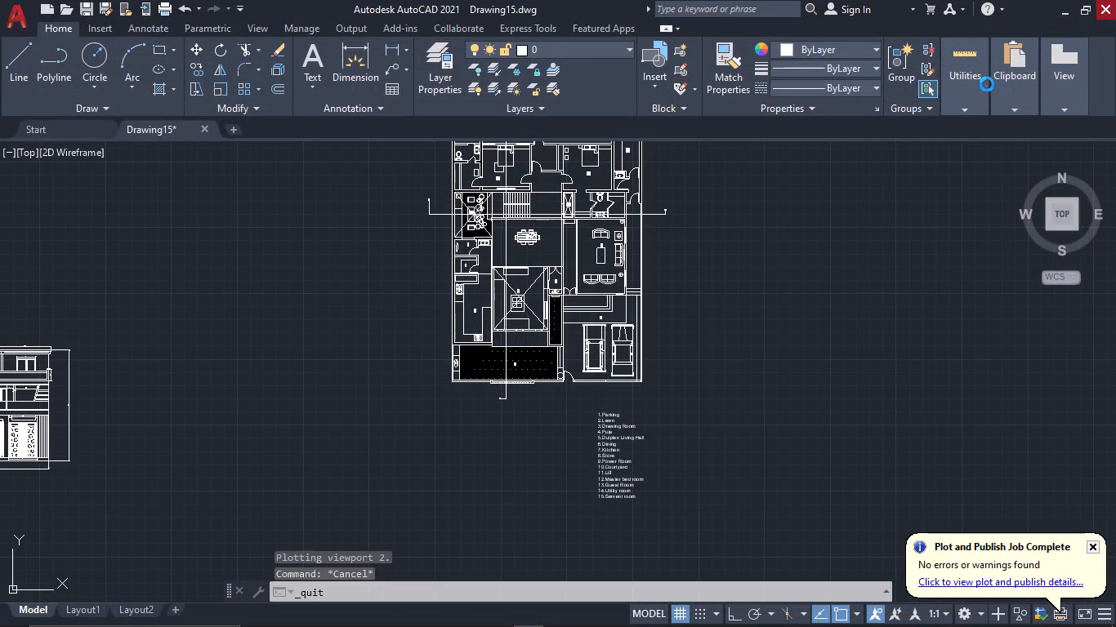
{"action": "left_click", "coordinate": [547, 358]}
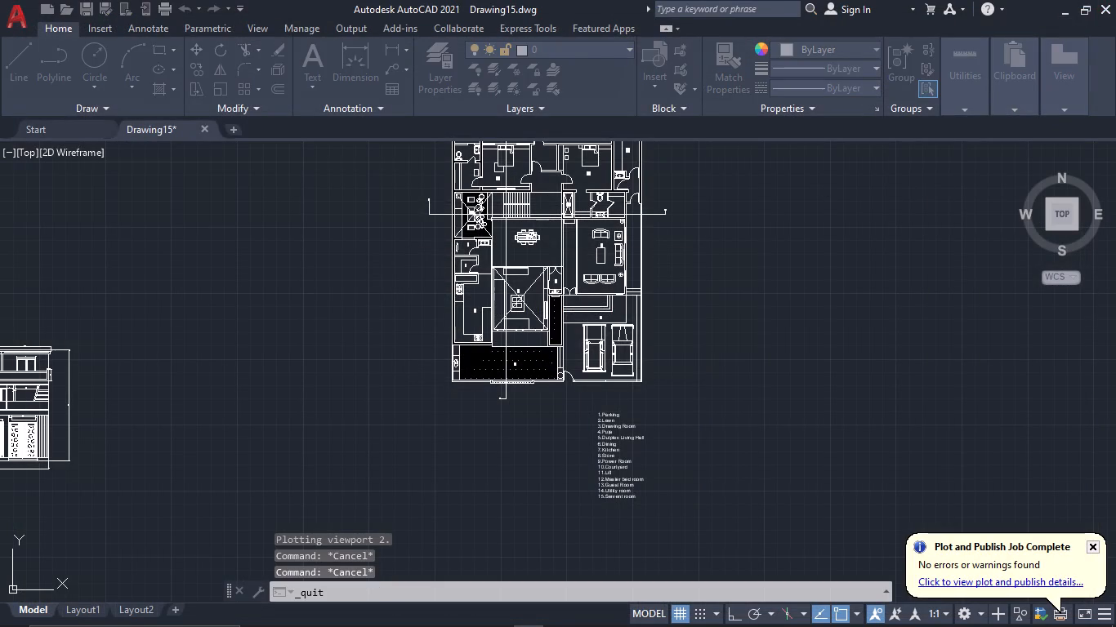